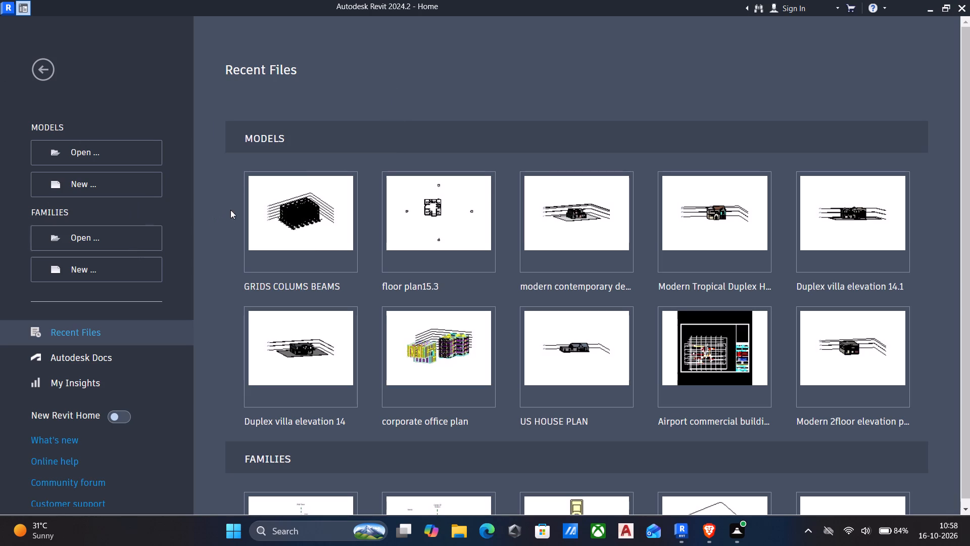
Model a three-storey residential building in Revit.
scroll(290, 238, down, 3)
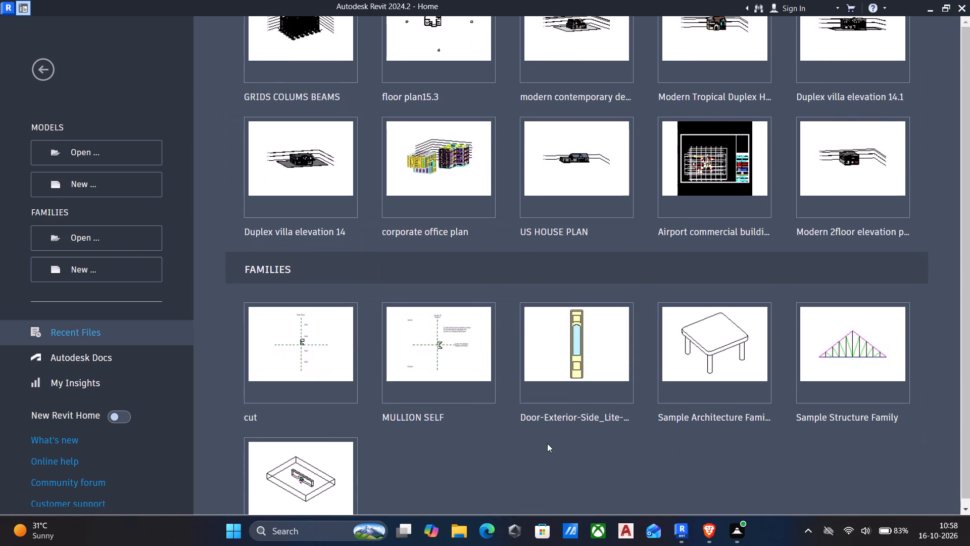
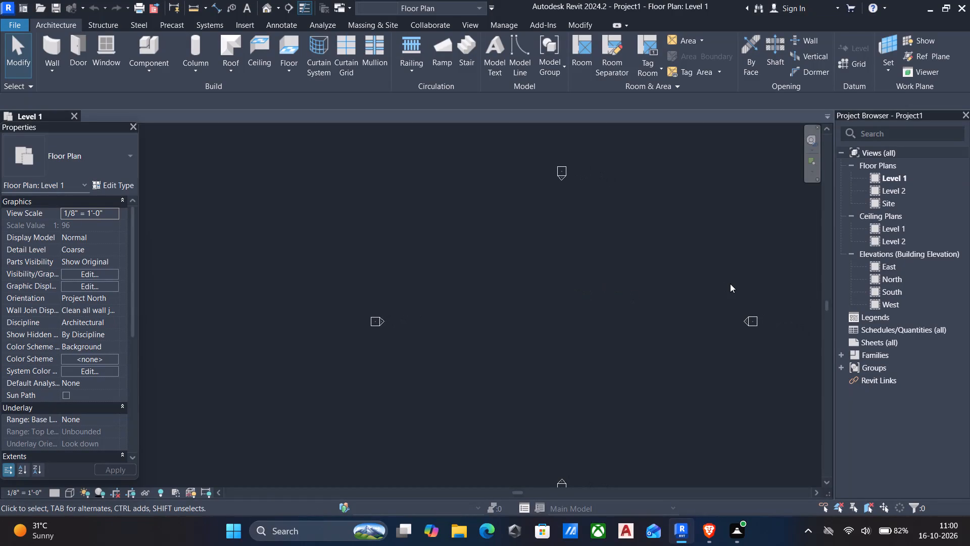
Set the project's length unit rounding to the nearest 1/4".
text(un)
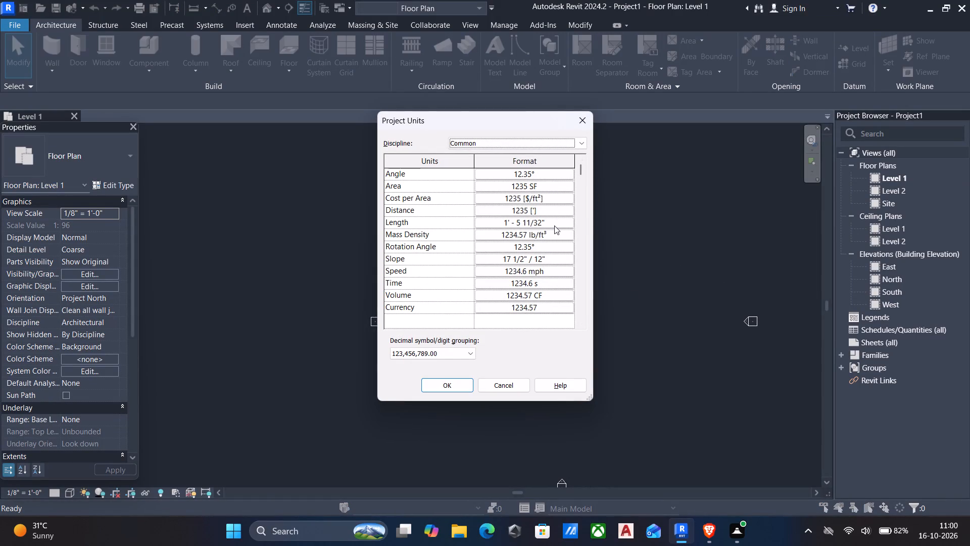
click(570, 221)
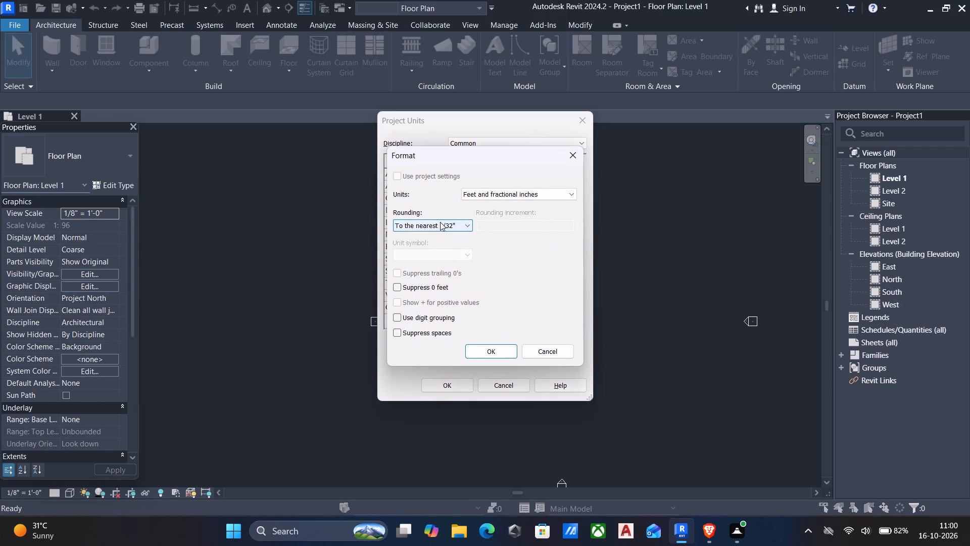
click(446, 224)
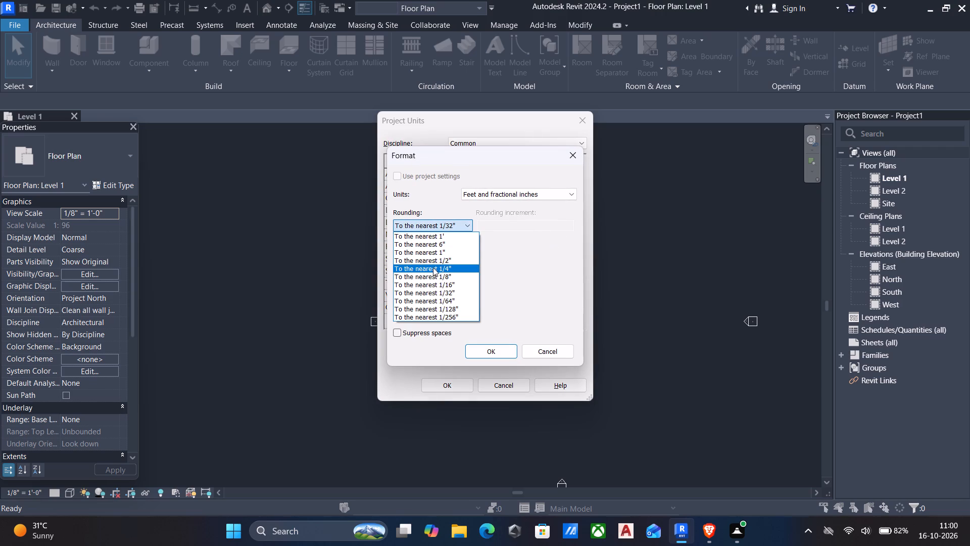
click(433, 267)
click(487, 347)
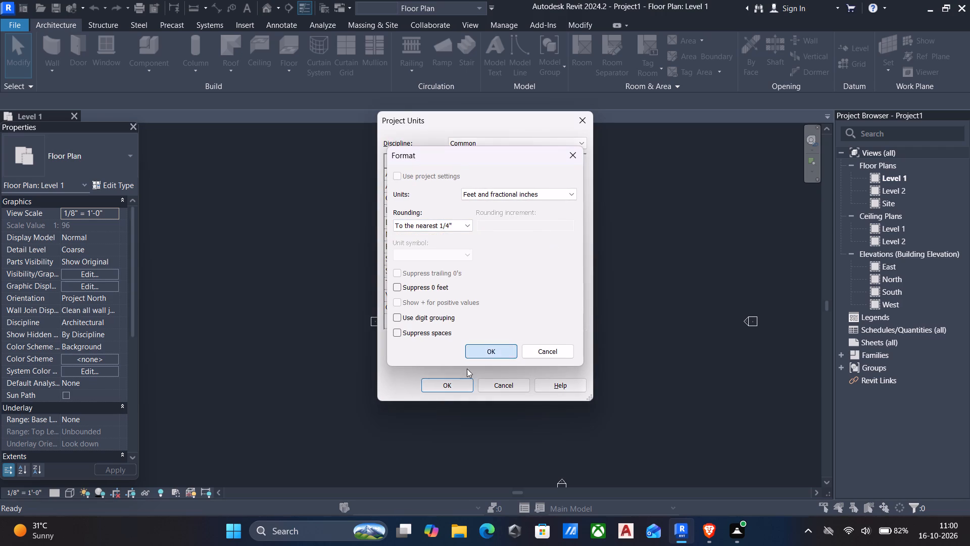
click(459, 380)
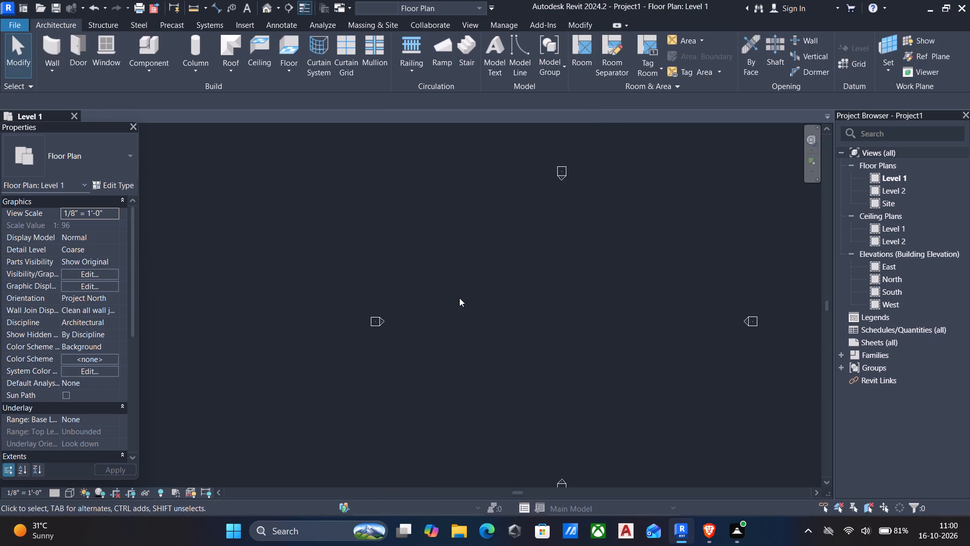
Start the Wall tool and duplicate the Generic - 8" basic wall type as 9" wall.
text(wa)
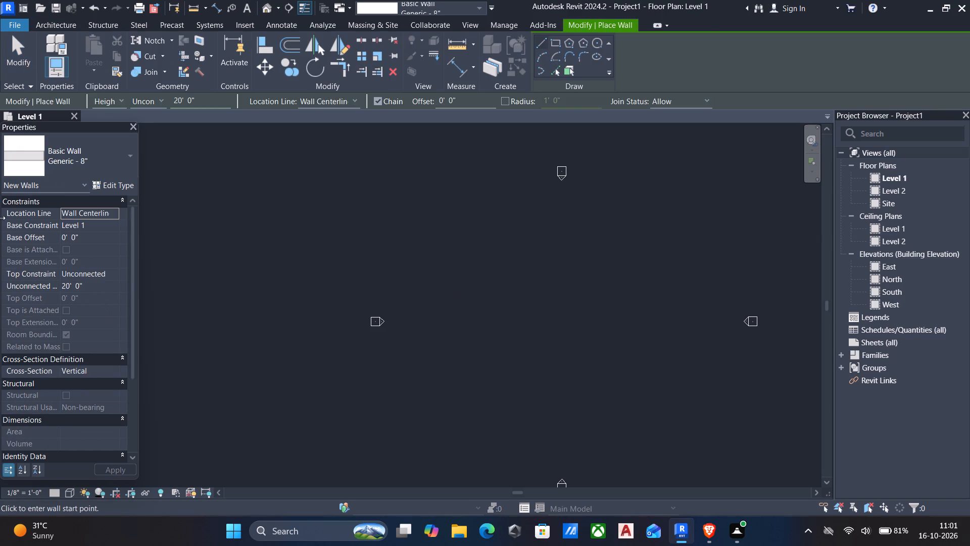
click(111, 187)
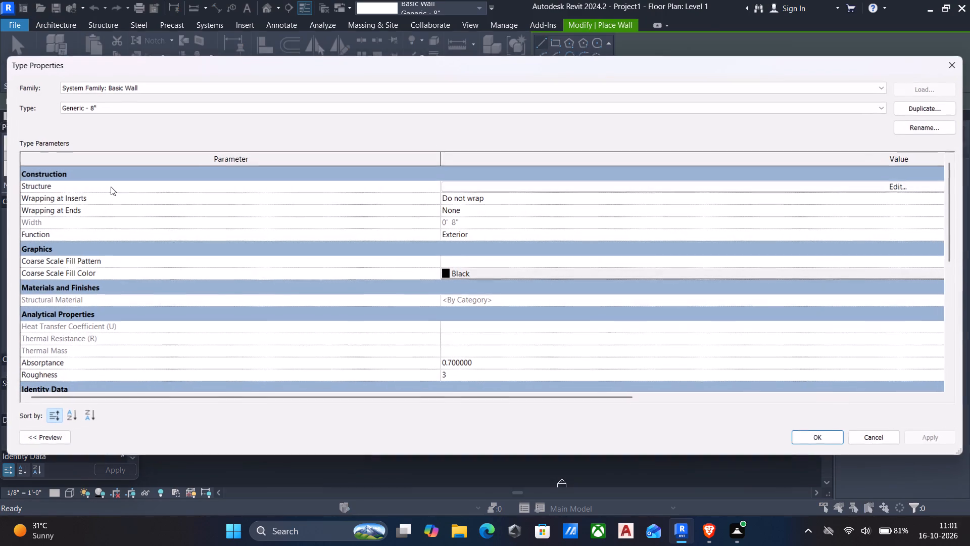
click(923, 106)
key(BackSpace)
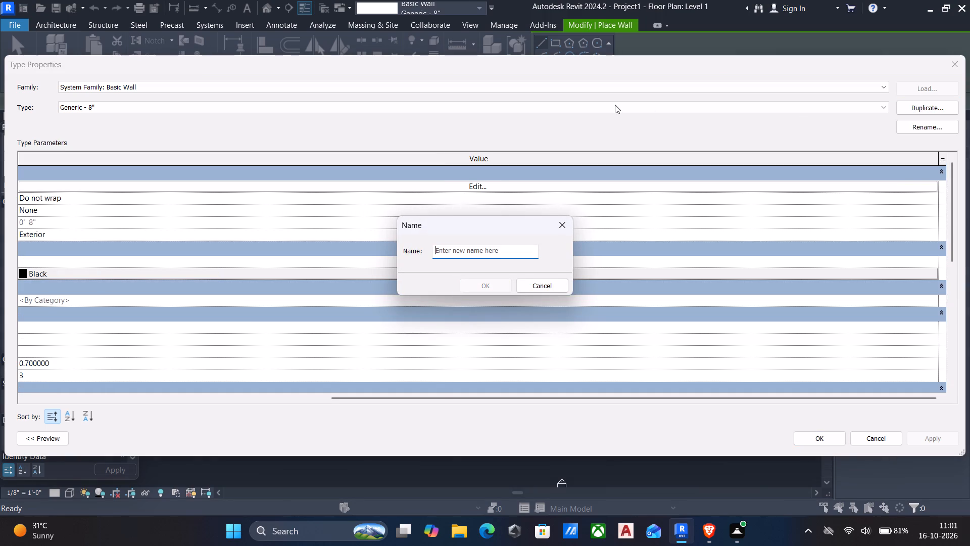
text(9" wall)
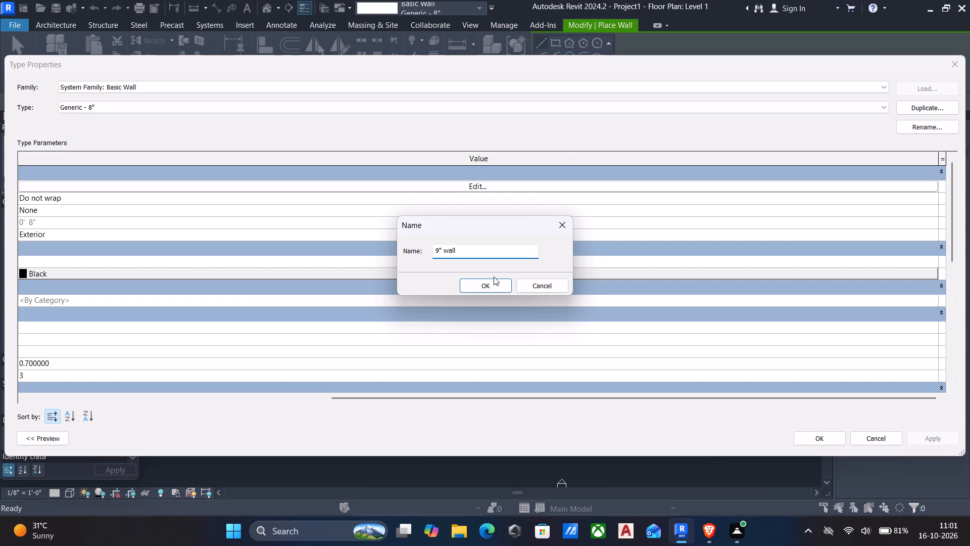
click(488, 286)
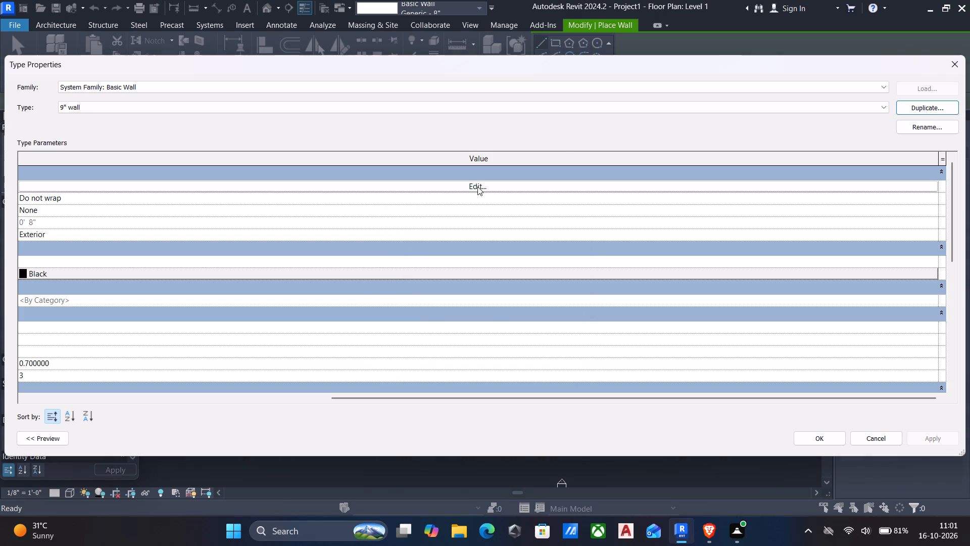
Set the structure layer thickness of the 9" wall type to 230 mm and apply the type changes.
click(477, 187)
click(459, 190)
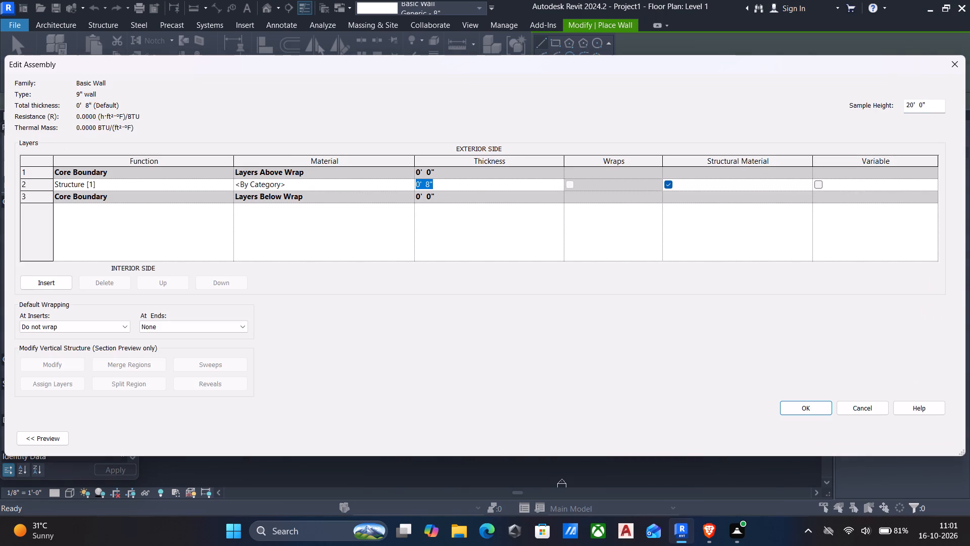
key(BackSpace)
text(230)
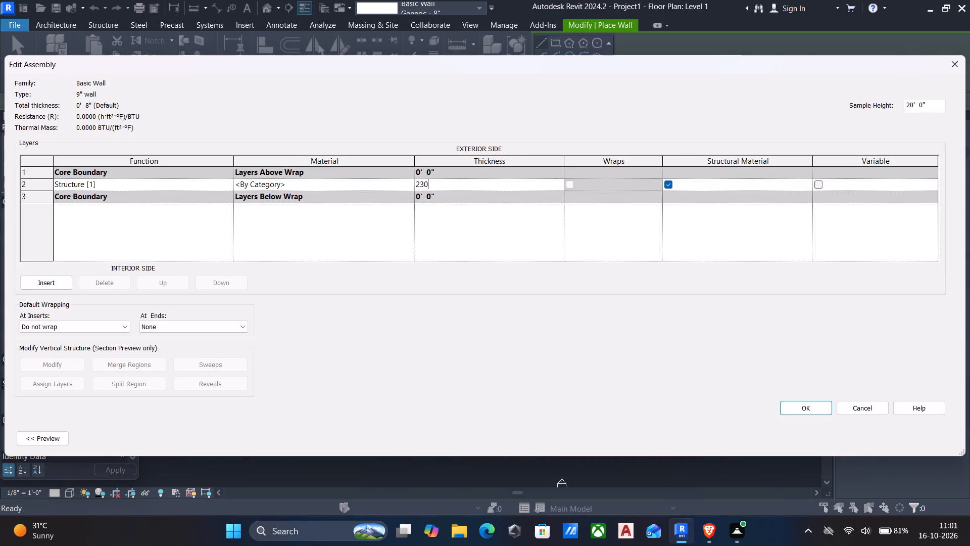
text(mm)
key(Return)
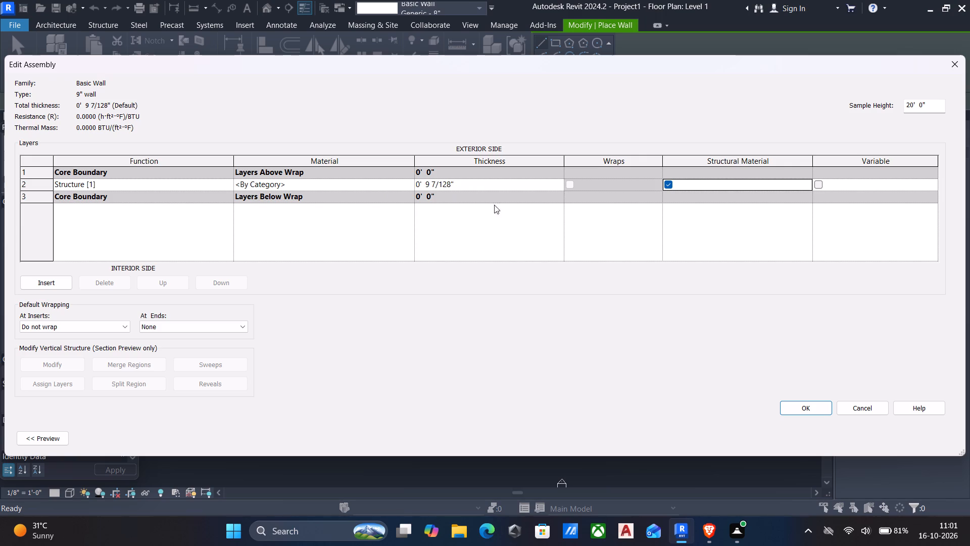
click(808, 410)
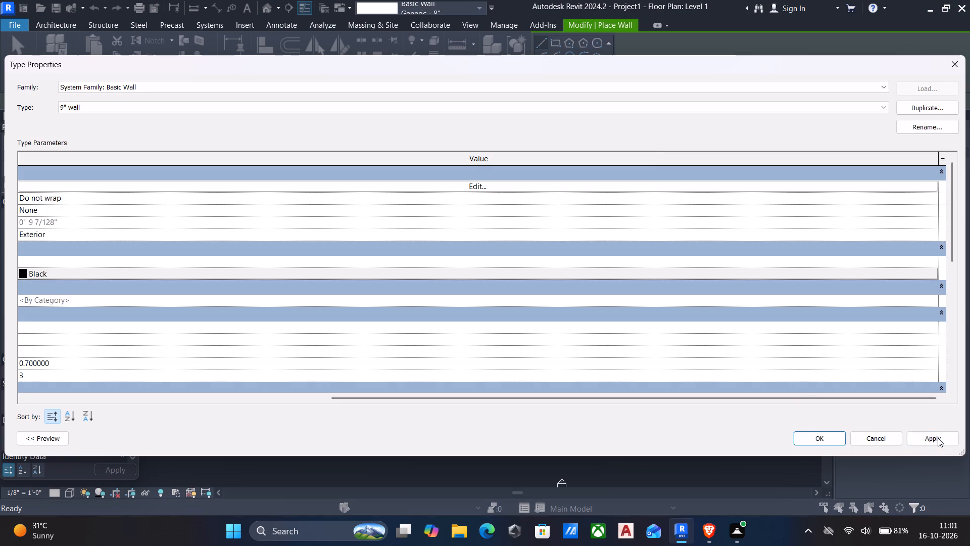
click(938, 438)
click(827, 434)
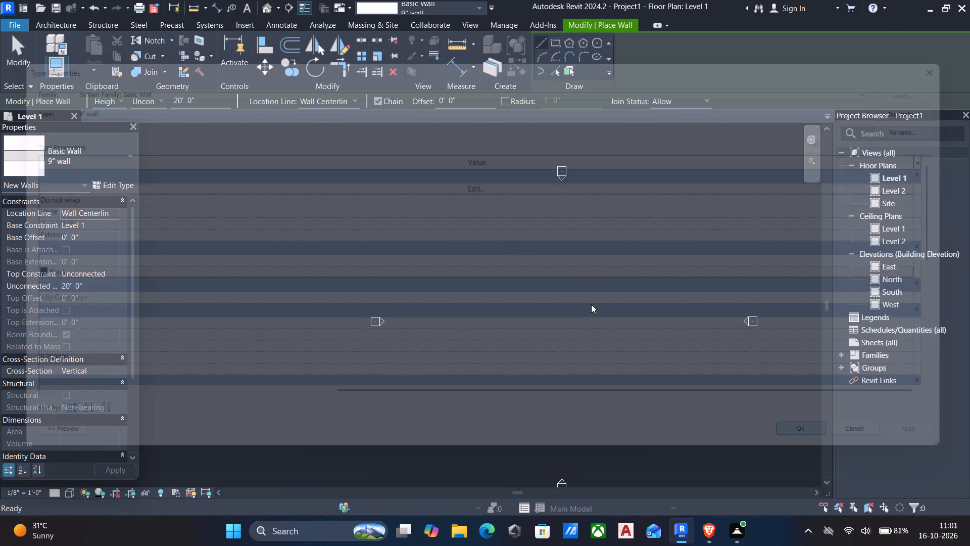
Set the height of the new walls to reach up to Level 2.
middle_drag(591, 305, 496, 261)
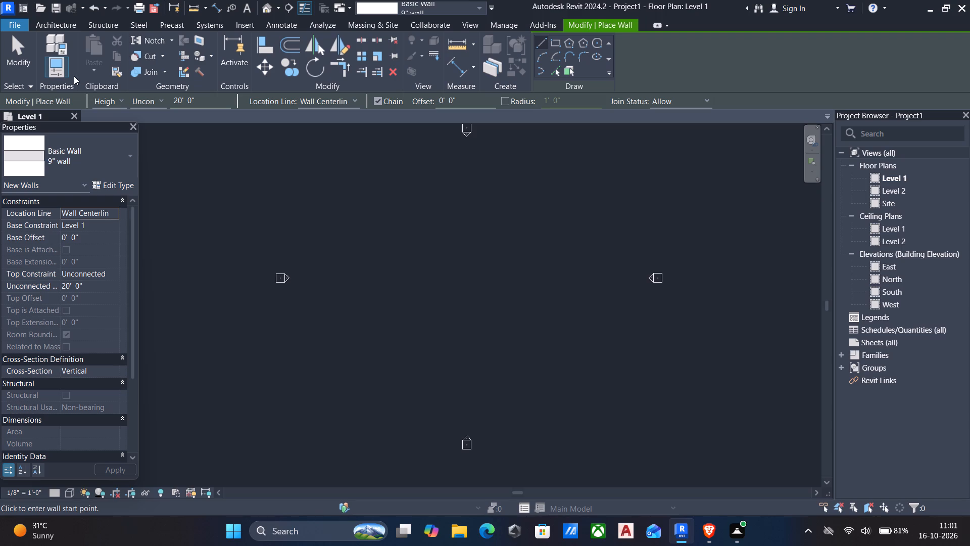
click(157, 103)
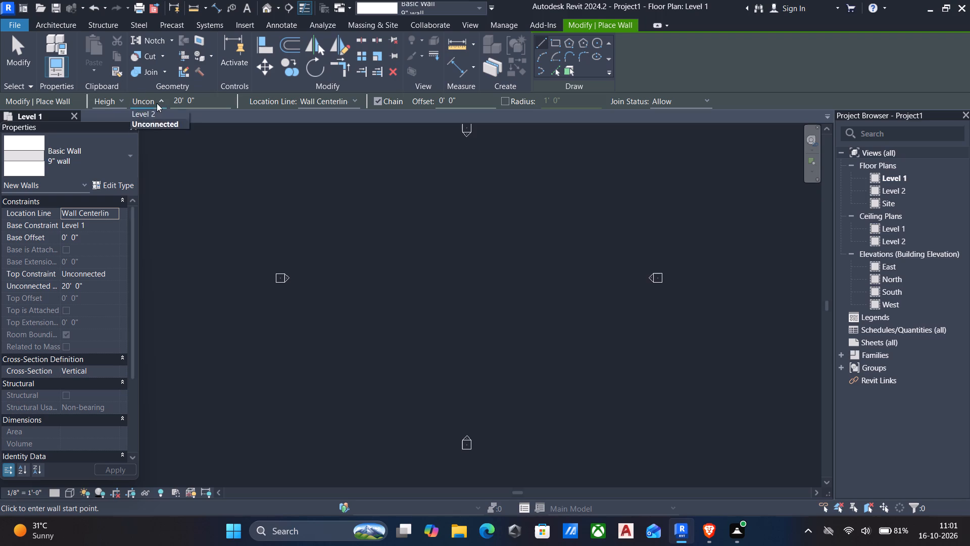
click(166, 121)
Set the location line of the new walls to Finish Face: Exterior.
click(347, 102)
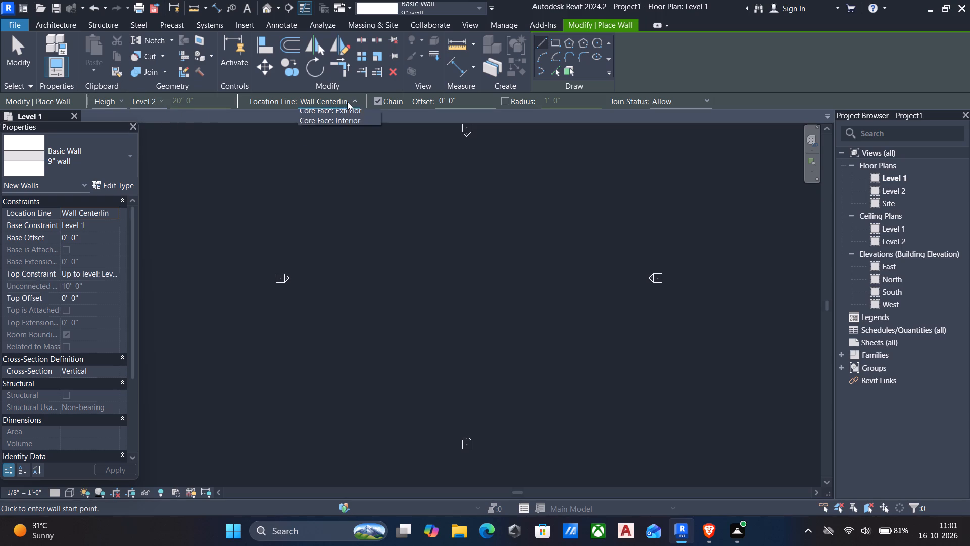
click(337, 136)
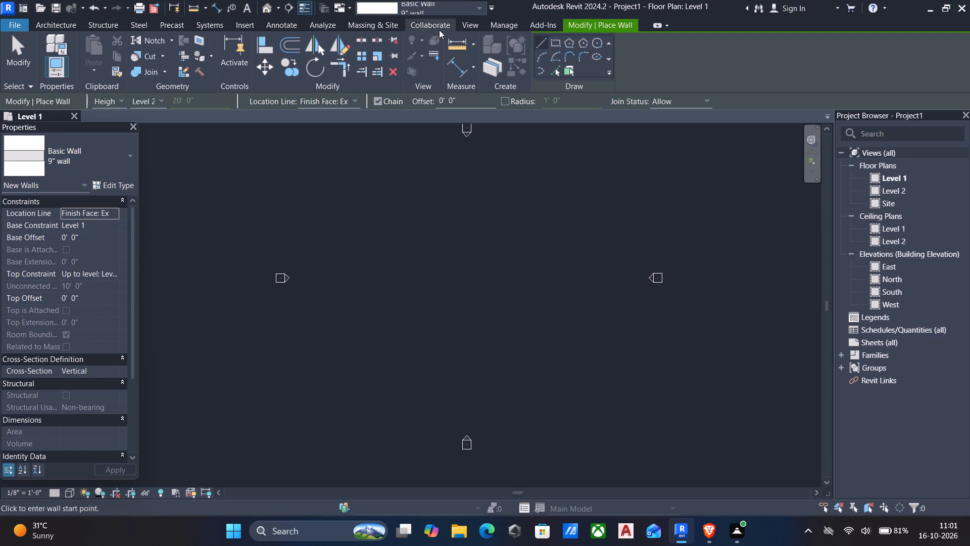
Configure temporary dimensions to measure from faces for walls and from openings for doors and windows.
click(489, 27)
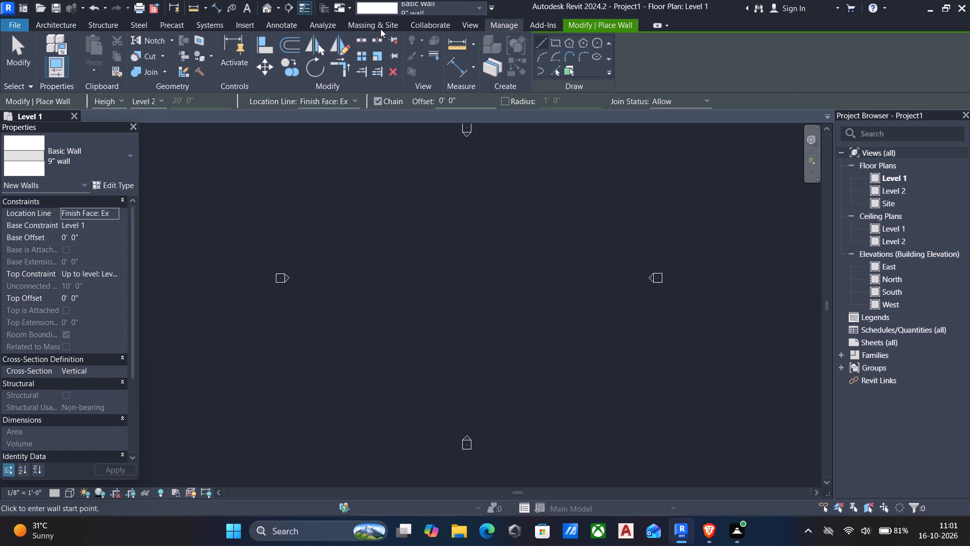
click(287, 55)
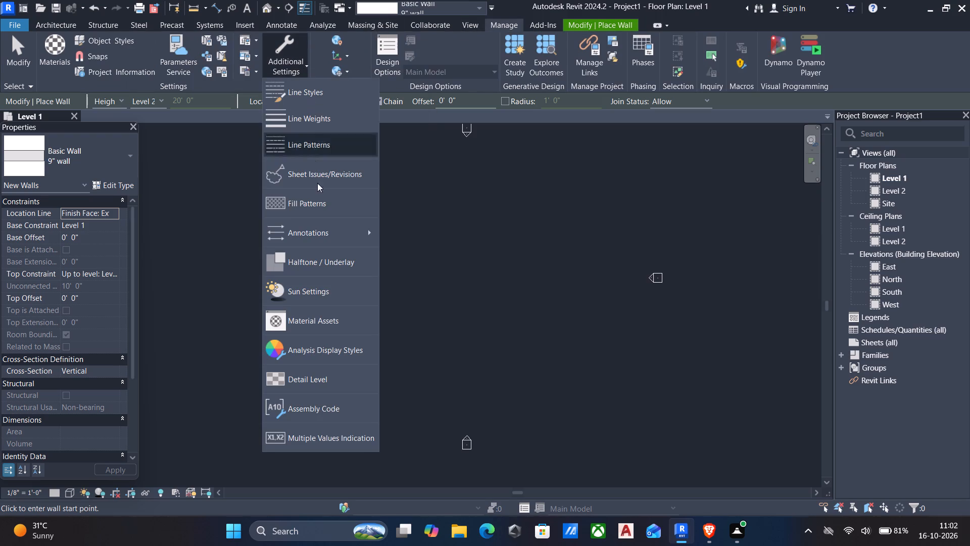
click(314, 232)
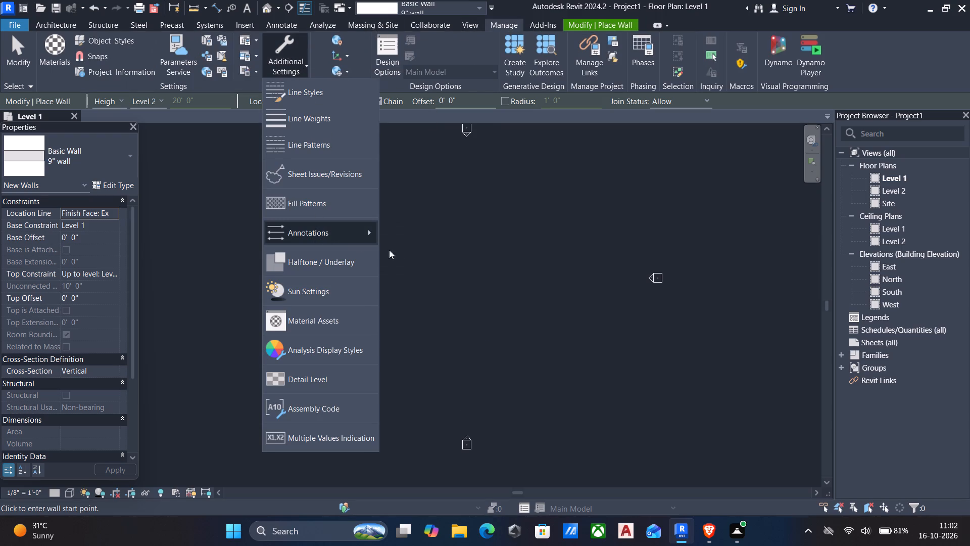
click(364, 237)
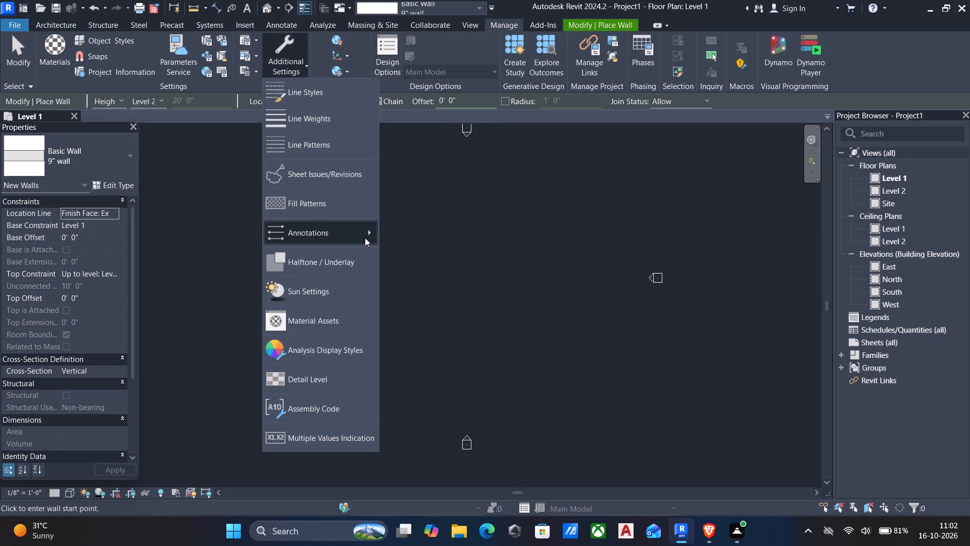
click(364, 237)
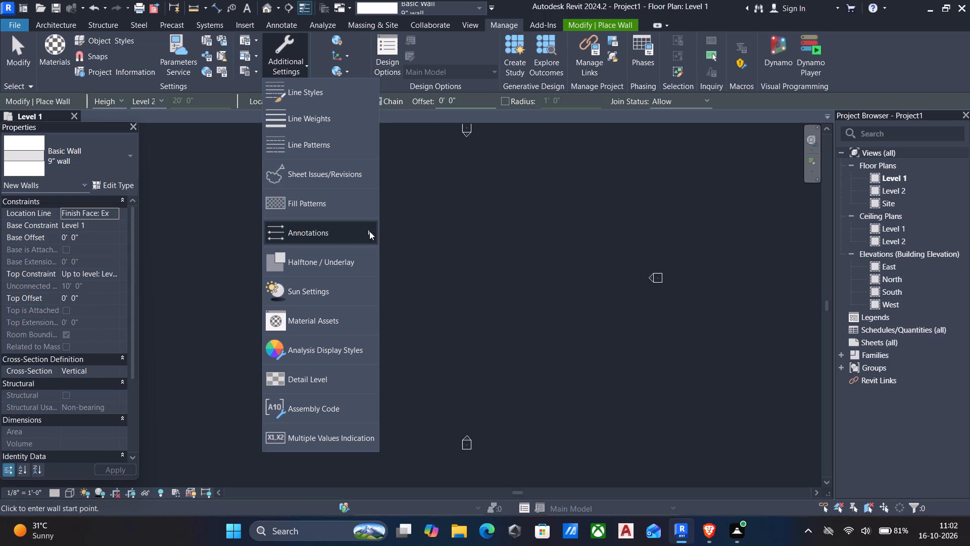
click(369, 231)
click(439, 259)
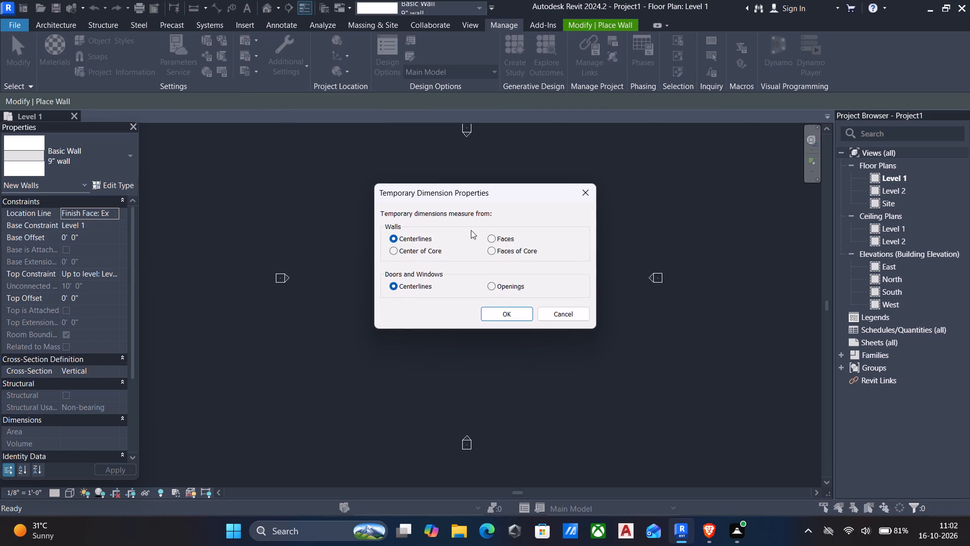
click(491, 241)
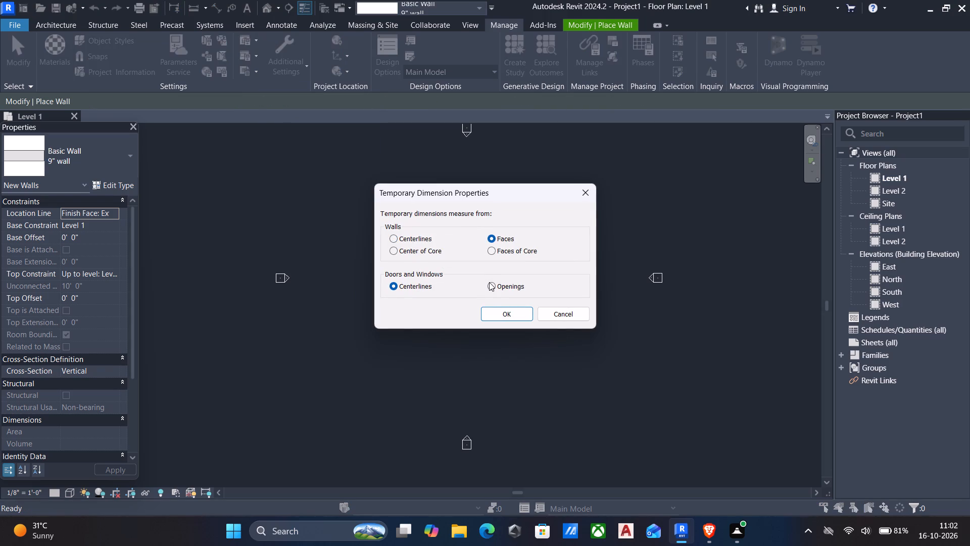
click(489, 282)
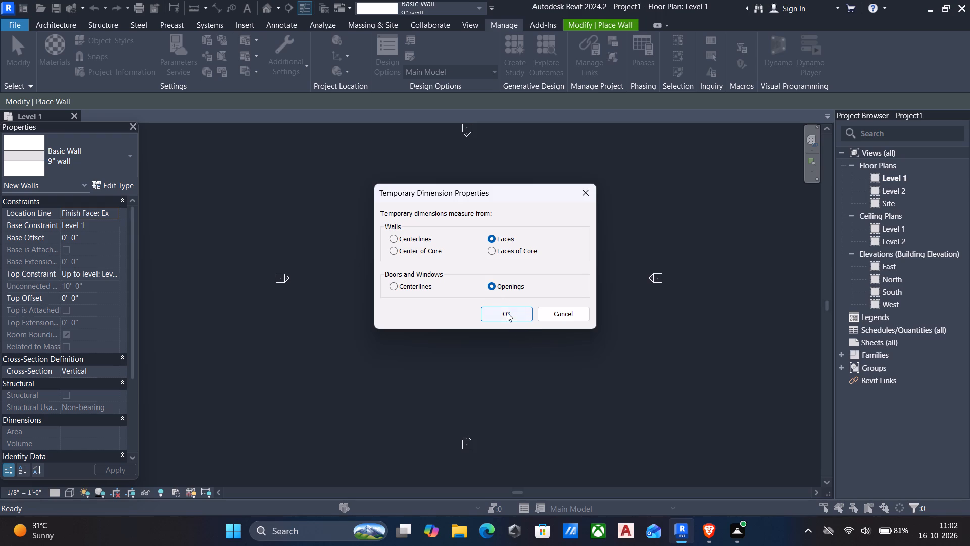
click(504, 310)
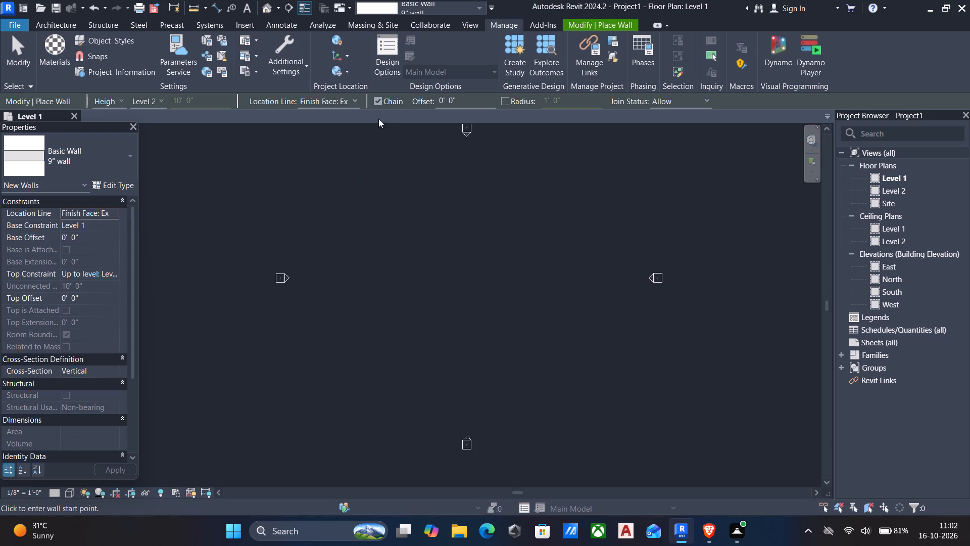
Draw a closed 29' by 45' rectangle of 9" exterior walls with the location line set to Wall Centerline.
click(350, 97)
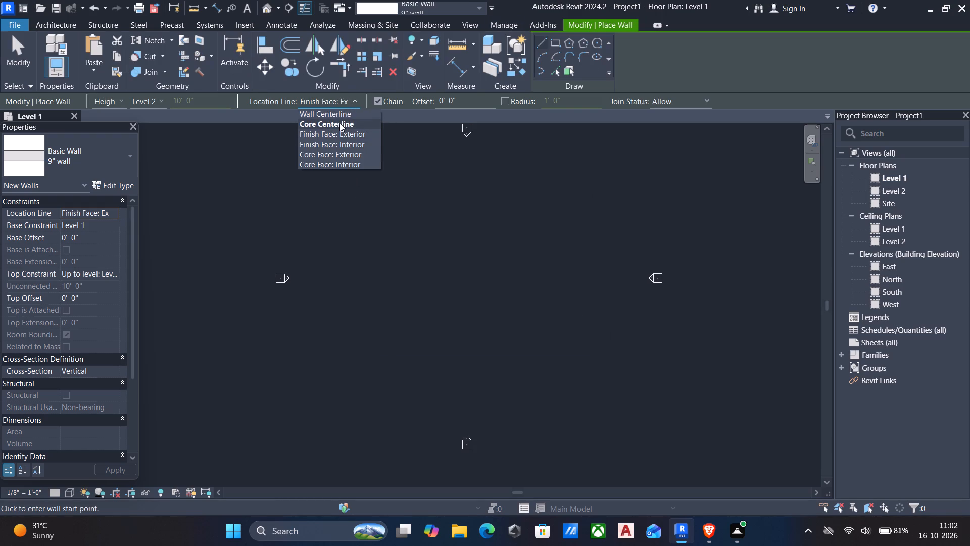
click(338, 117)
middle_drag(471, 251, 447, 244)
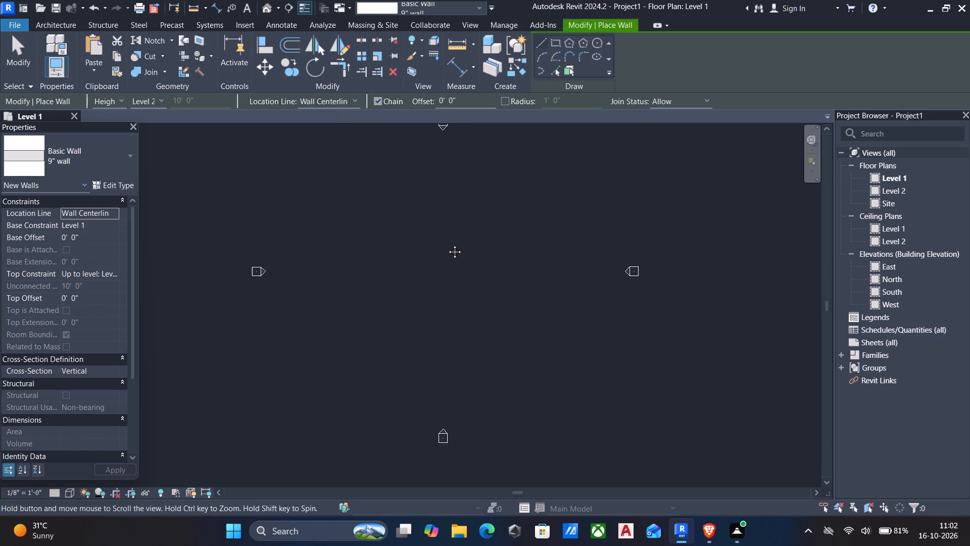
middle_drag(447, 244, 440, 243)
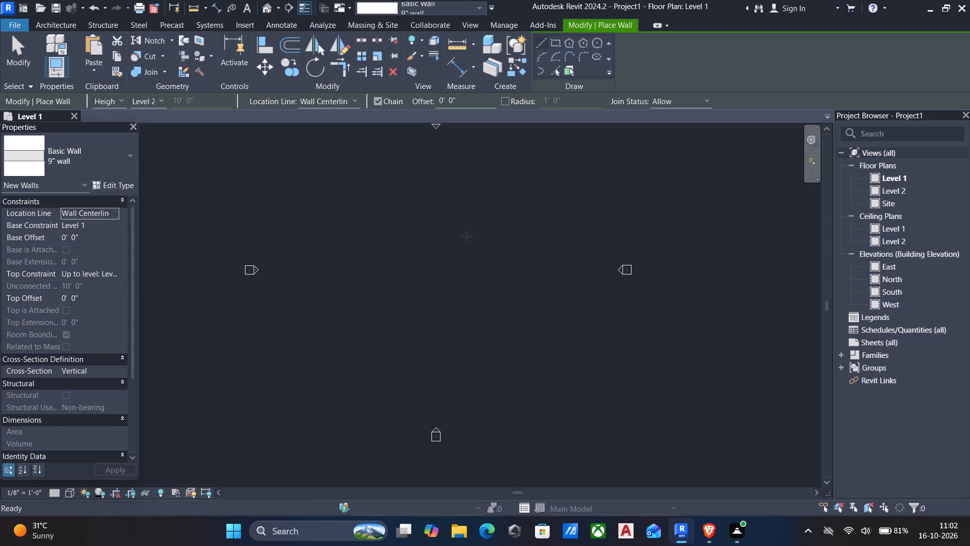
scroll(387, 322, up, 3)
click(379, 320)
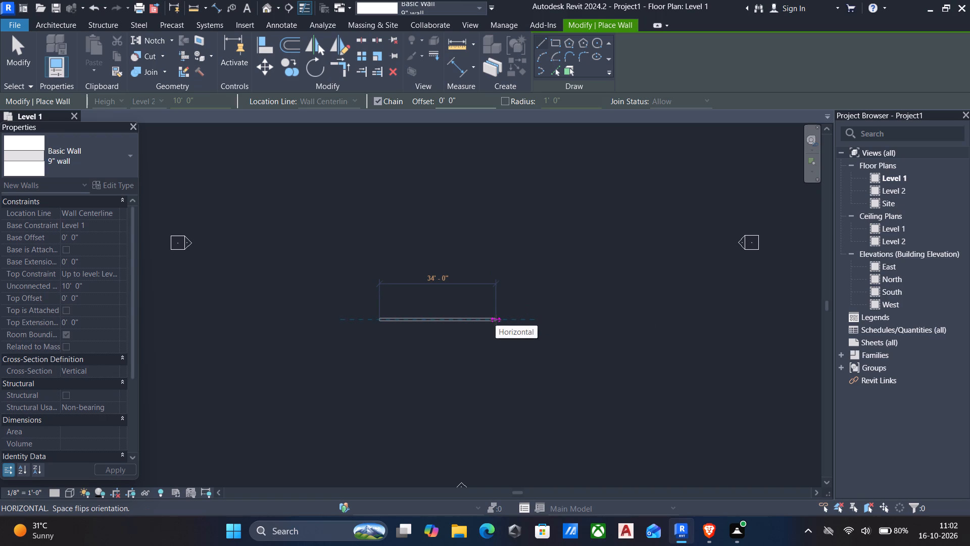
text(29')
key(Return)
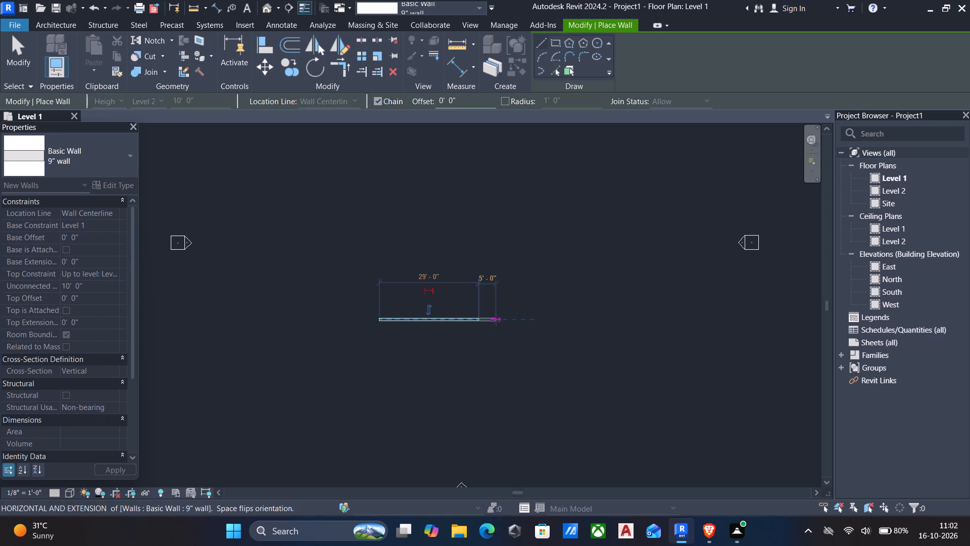
text(45)
key(apostrophe)
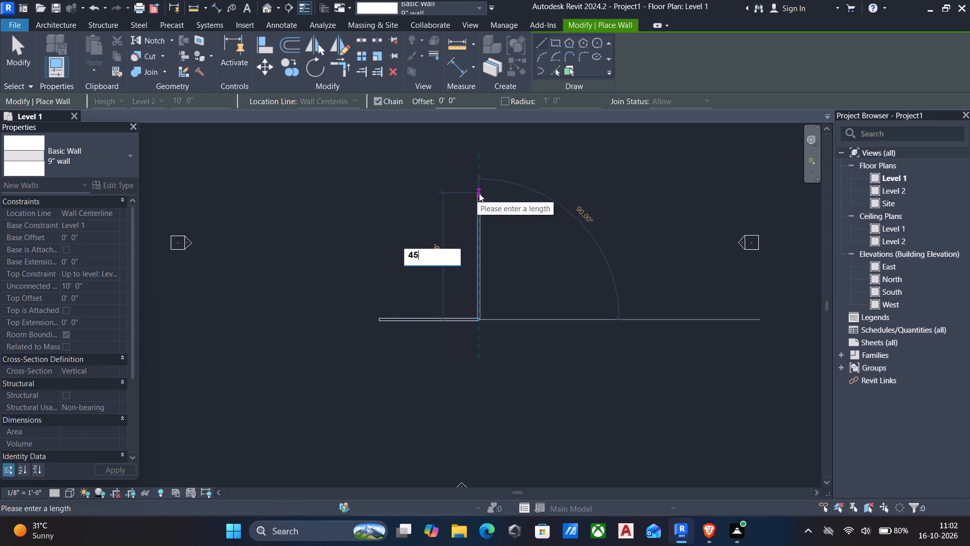
key(Return)
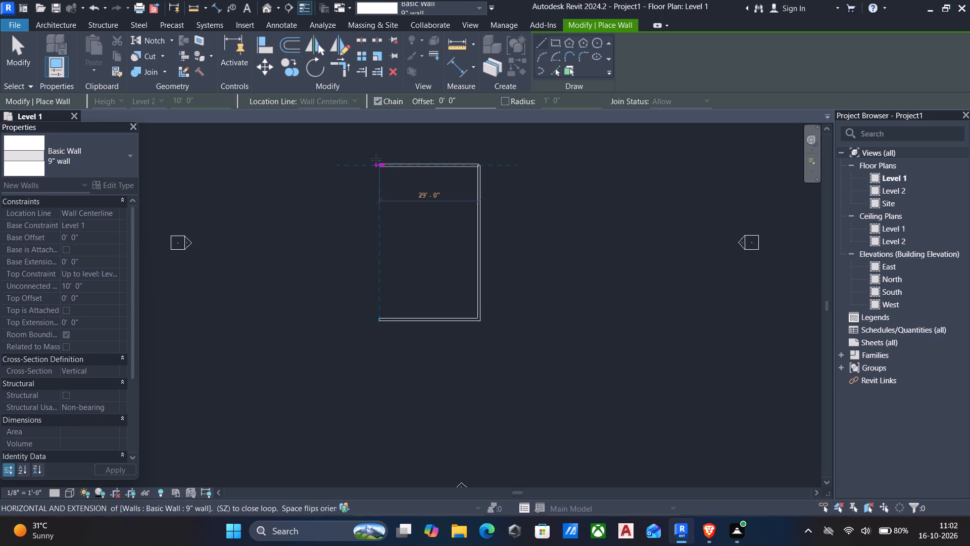
click(376, 159)
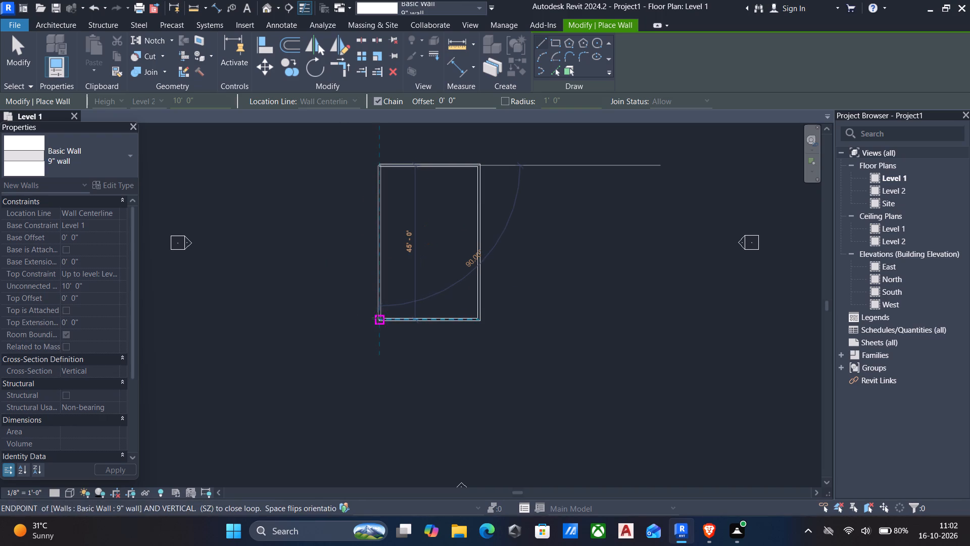
click(381, 316)
key(Escape)
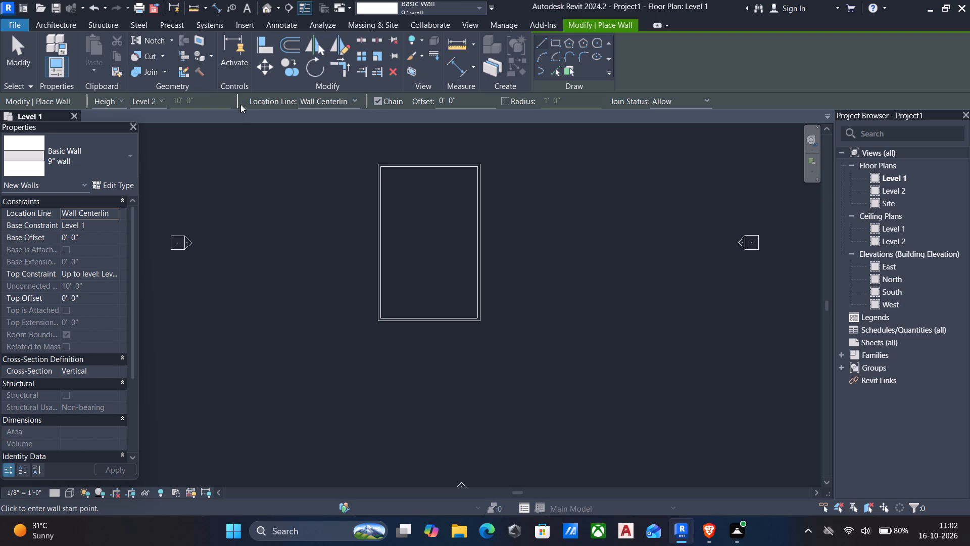
Add a 9" cross wall inside the outline, offset 13' from the picked line of the north exterior wall.
drag(486, 102, 0, 77)
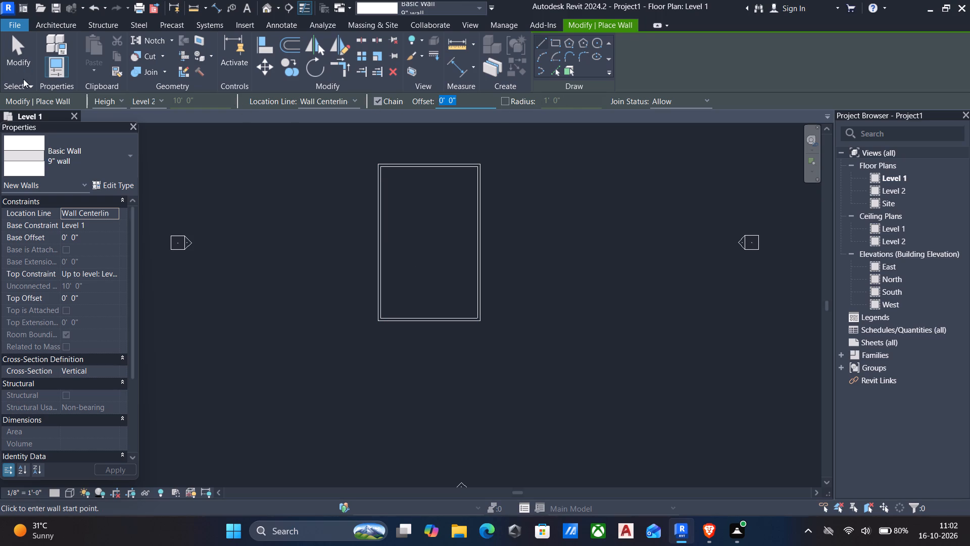
key(1)
key(3)
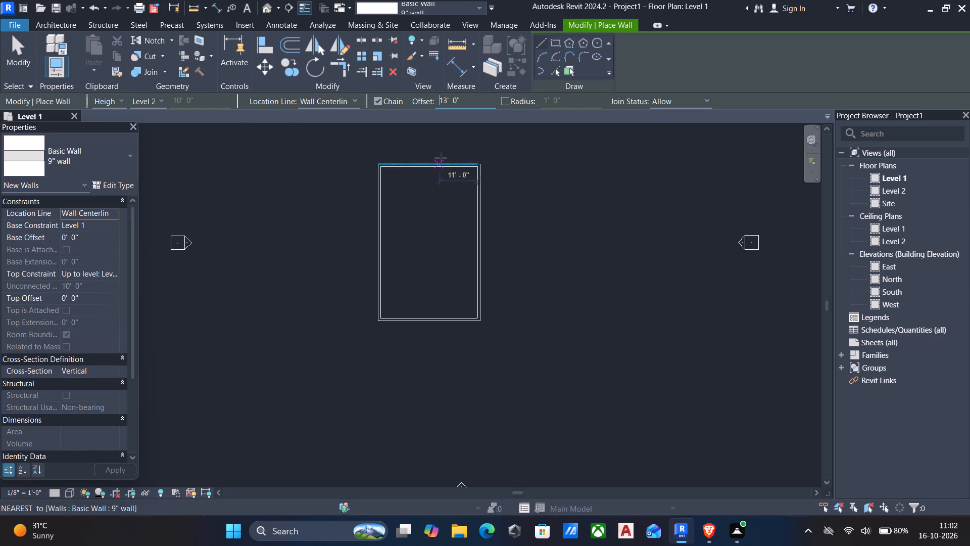
click(554, 77)
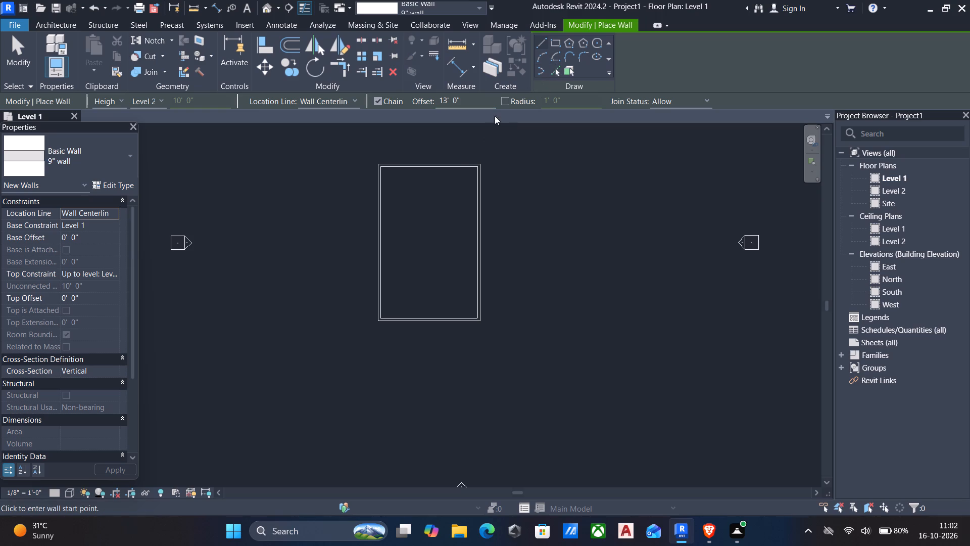
click(556, 73)
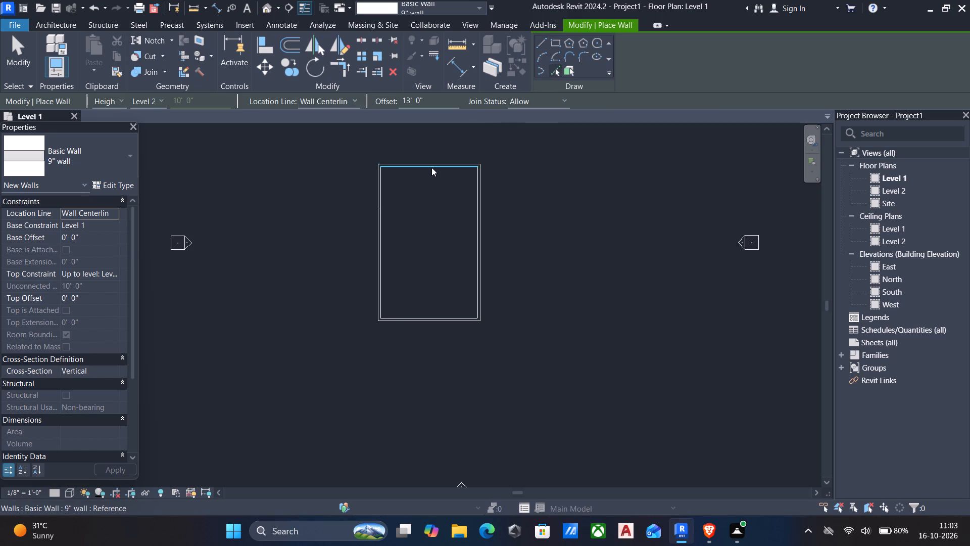
click(431, 167)
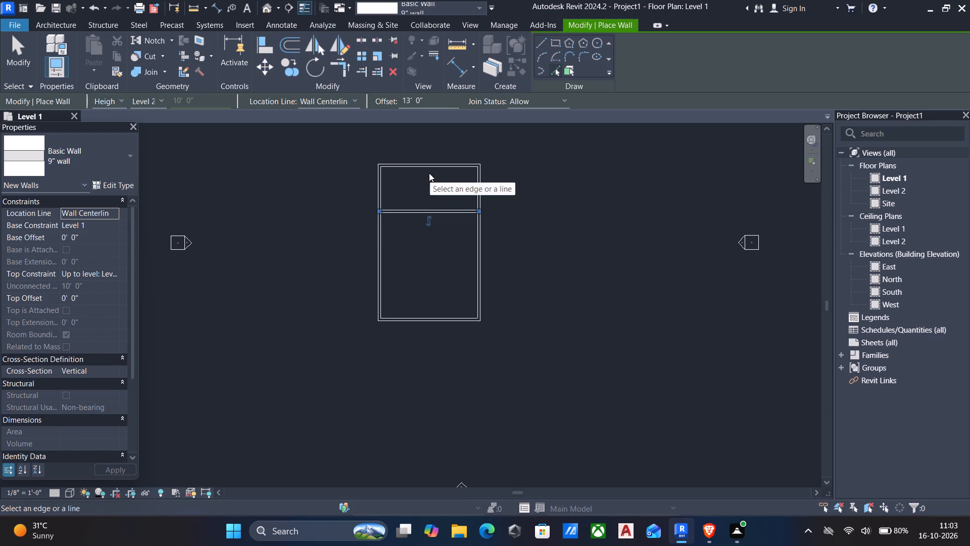
key(Escape)
key(Escape)
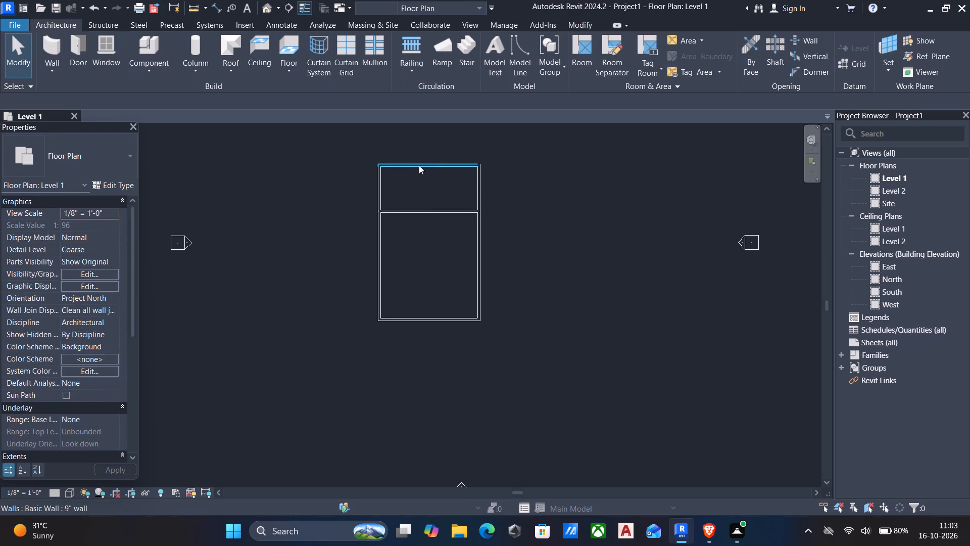
Draw a 9" partition wall from about the middle of the north exterior wall straight down to the cross wall.
text(wa)
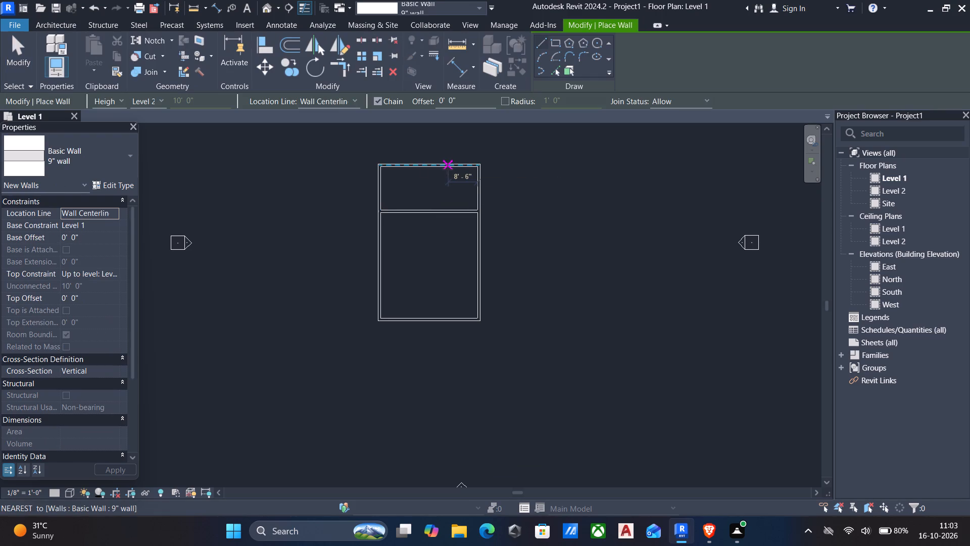
scroll(450, 173, up, 3)
click(420, 161)
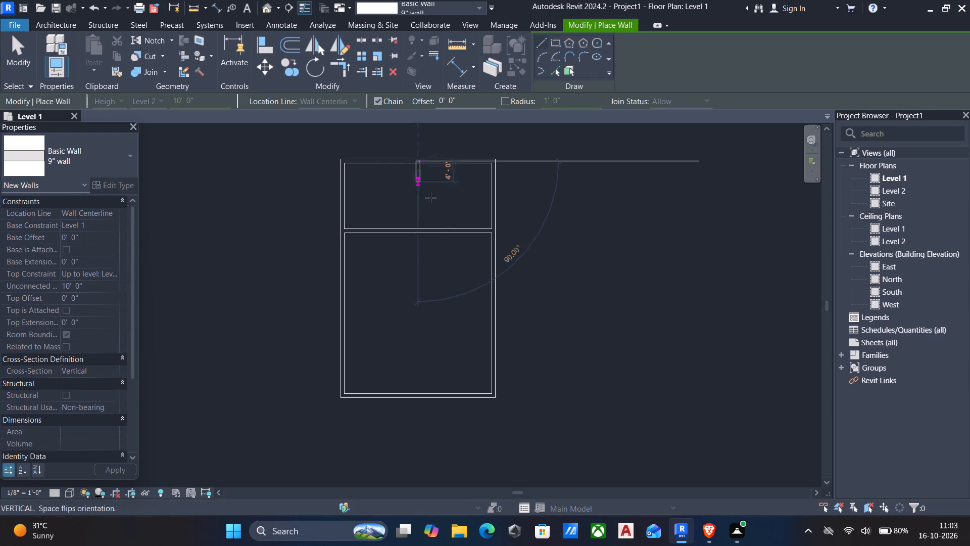
click(417, 225)
key(Escape)
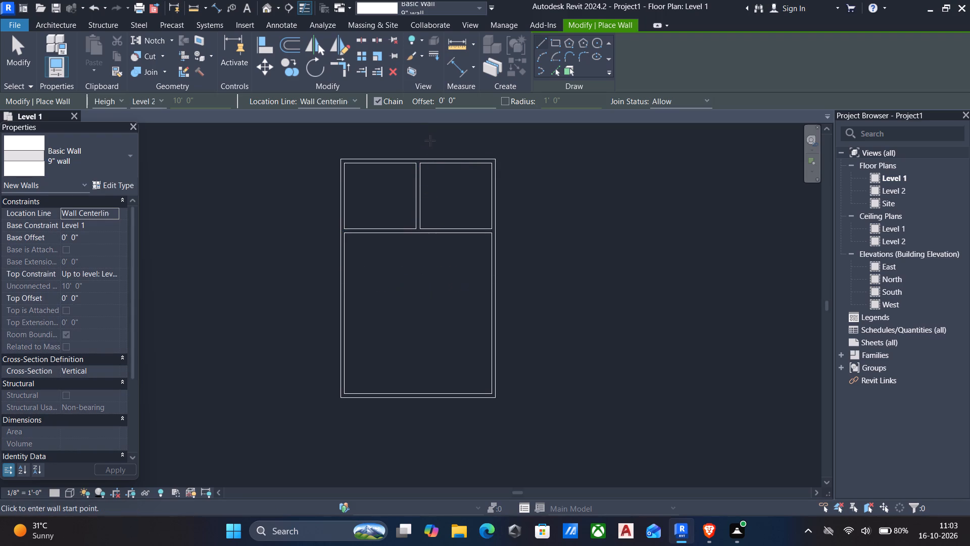
Add a linear dimension for the northeast room's inside depth, placed outside the east wall.
click(271, 19)
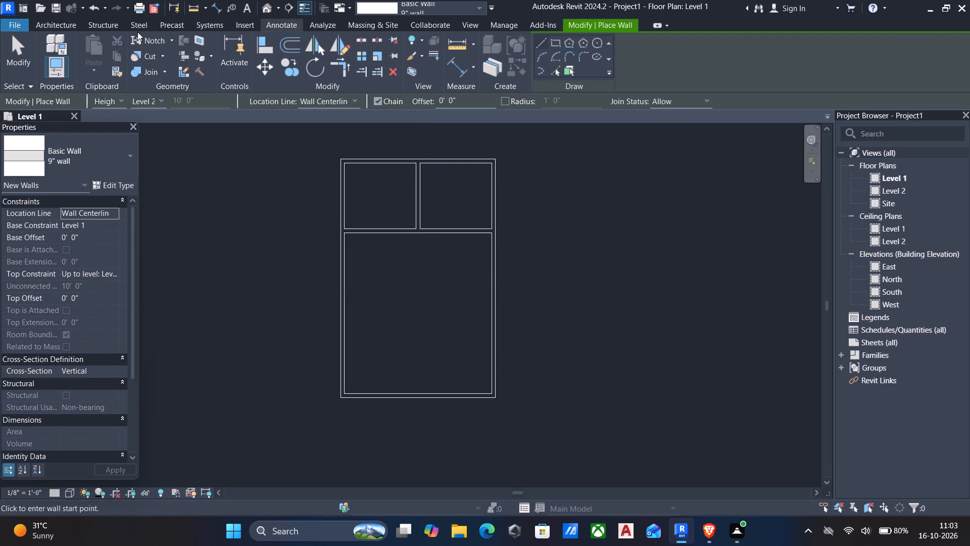
click(75, 46)
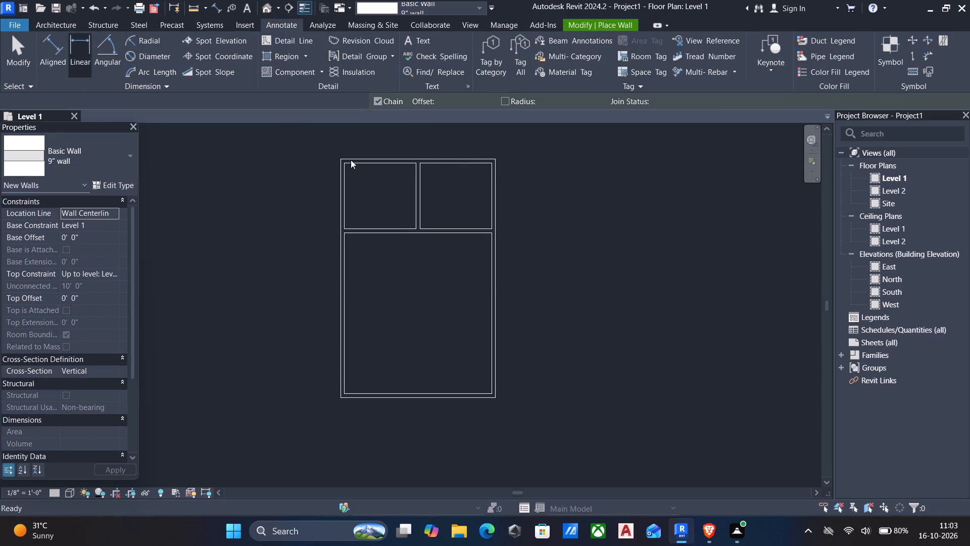
scroll(474, 164, up, 3)
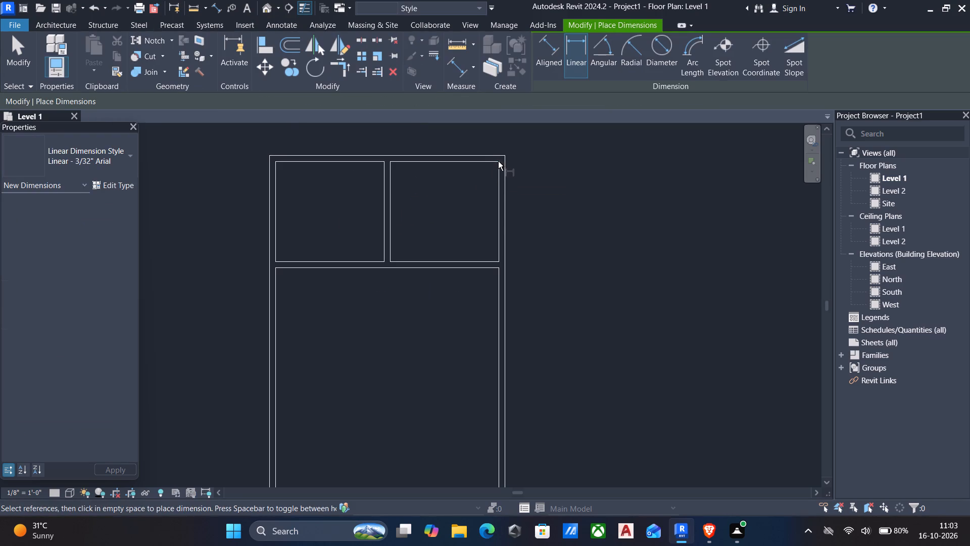
click(498, 161)
scroll(501, 228, up, 1)
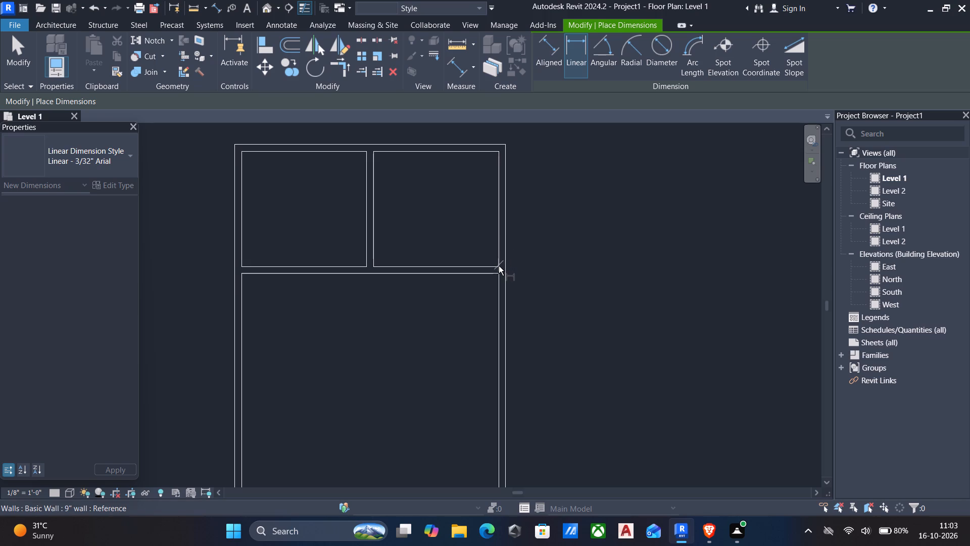
click(499, 266)
click(536, 260)
key(Escape)
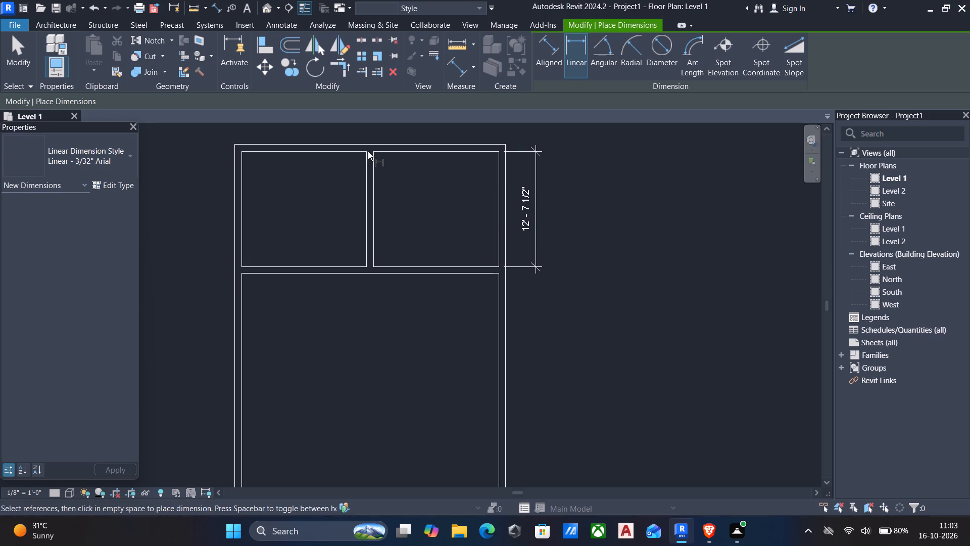
Add a linear dimension for the northwest room's inside width, placed above the north wall.
click(367, 150)
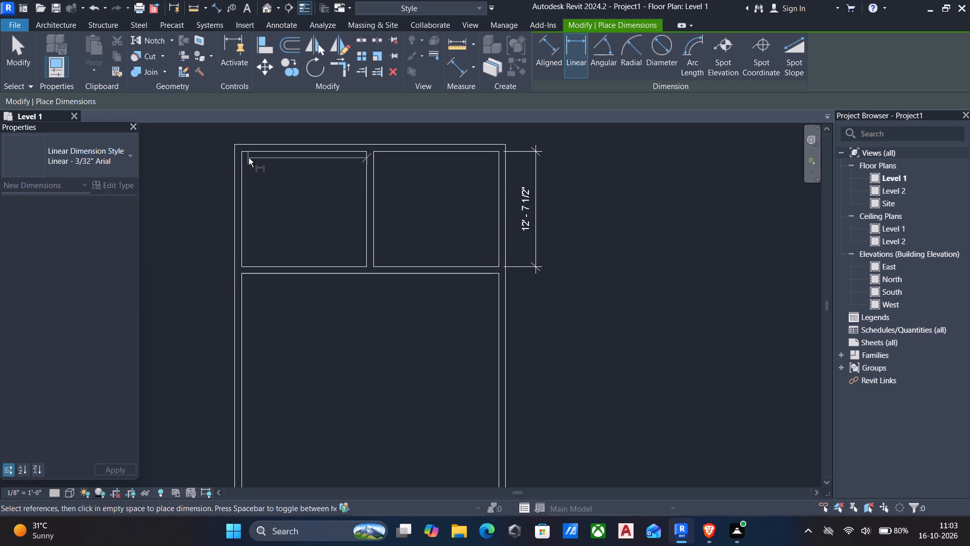
click(242, 152)
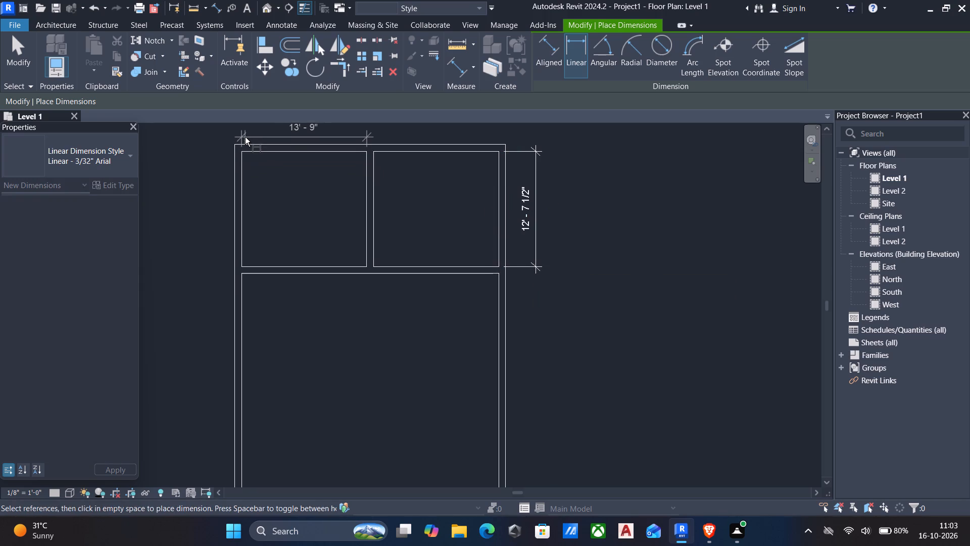
click(246, 136)
key(Escape)
middle_drag(311, 199, 399, 294)
key(Escape)
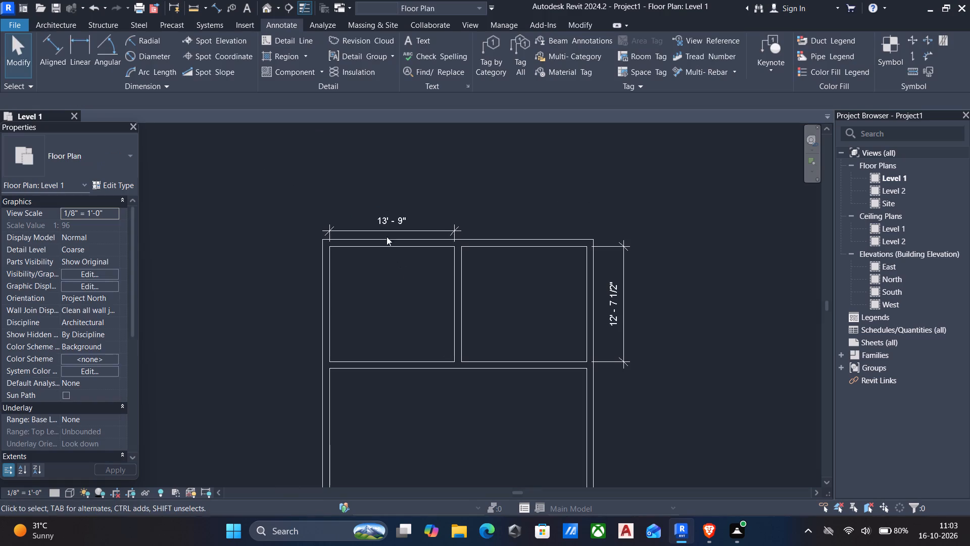
Move the partition wall by setting the northwest room's inside width dimension to 13'.
click(465, 288)
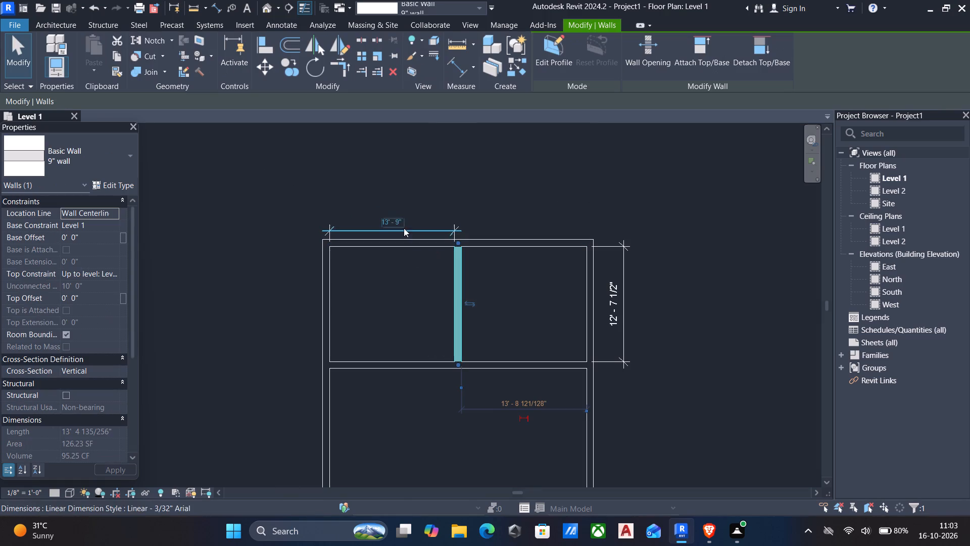
click(400, 223)
text(13)
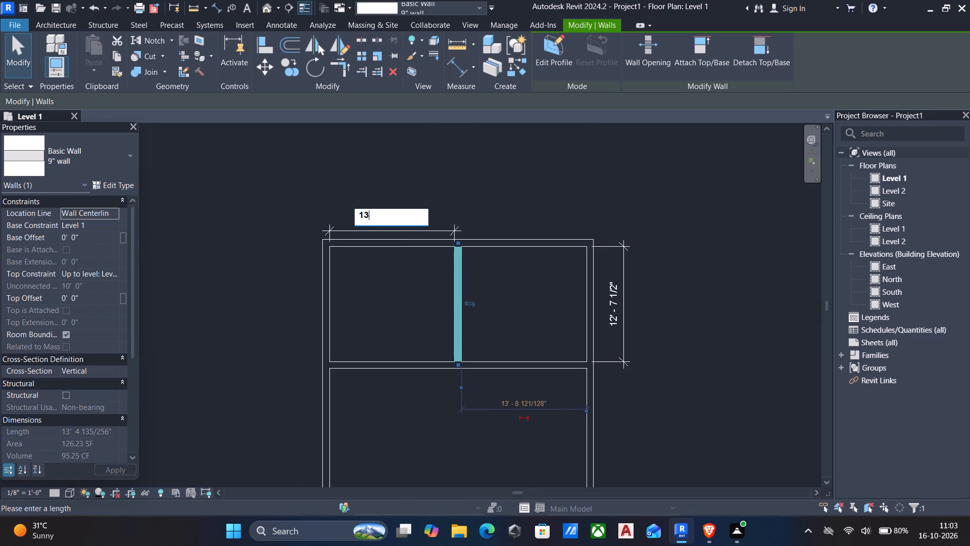
key(apostrophe)
key(Return)
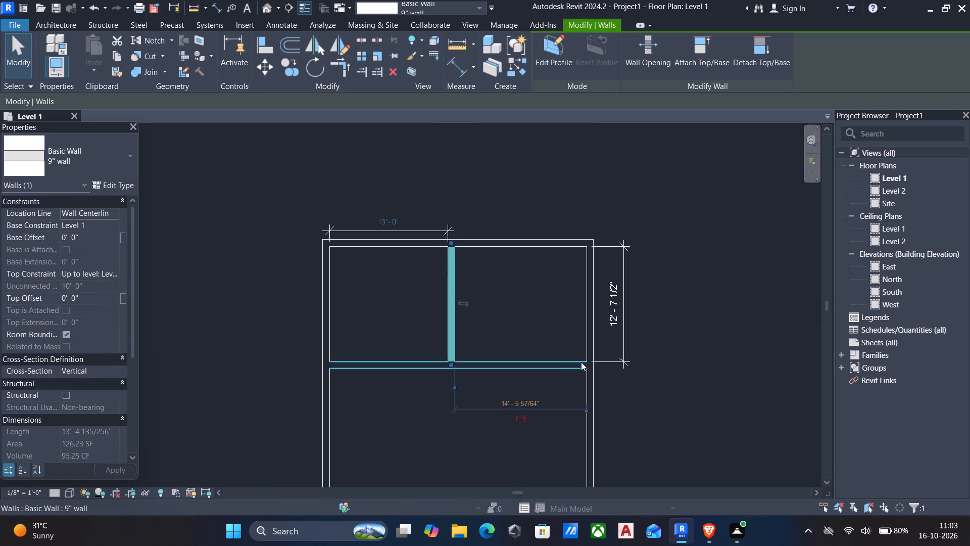
Move the cross wall by setting the northern rooms' inside depth dimension to 13'.
click(575, 362)
click(608, 305)
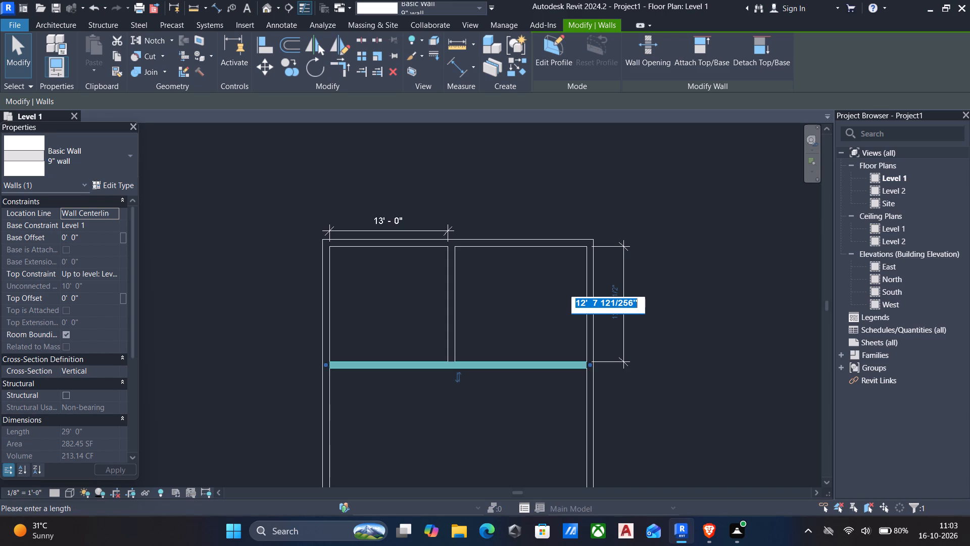
text(13)
key(apostrophe)
key(Return)
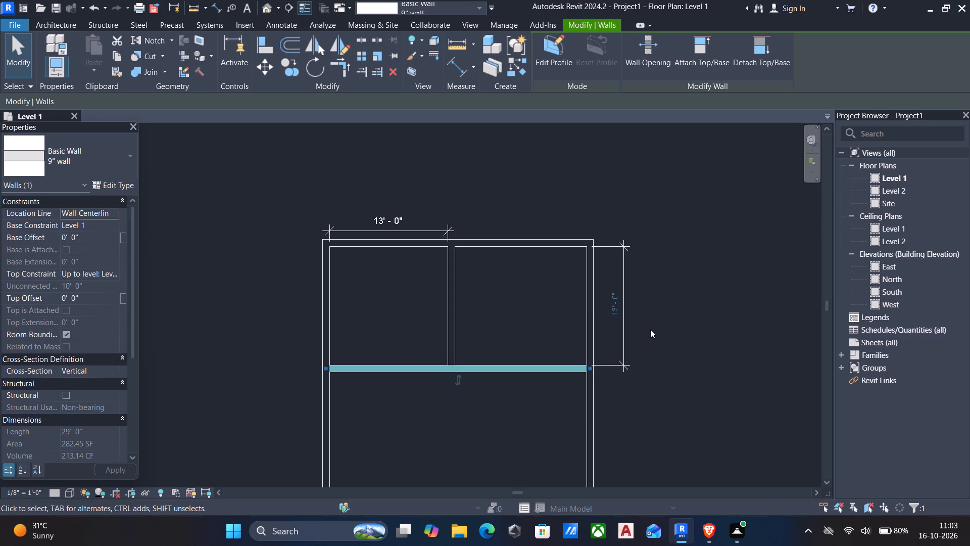
middle_drag(650, 329, 619, 286)
scroll(619, 286, down, 5)
key(Escape)
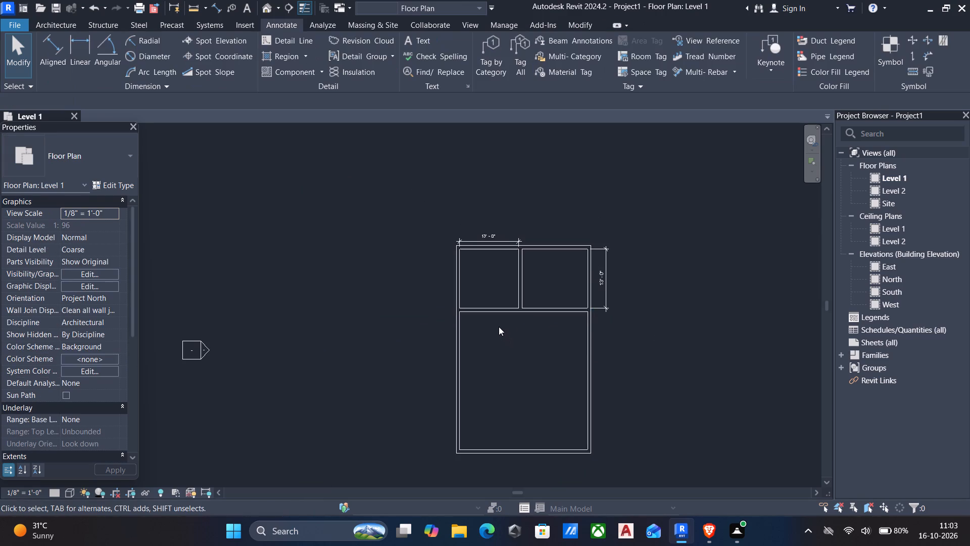
Add a 9" cross wall by picking the south wall with a 13' inward offset.
click(495, 314)
key(c)
key(s)
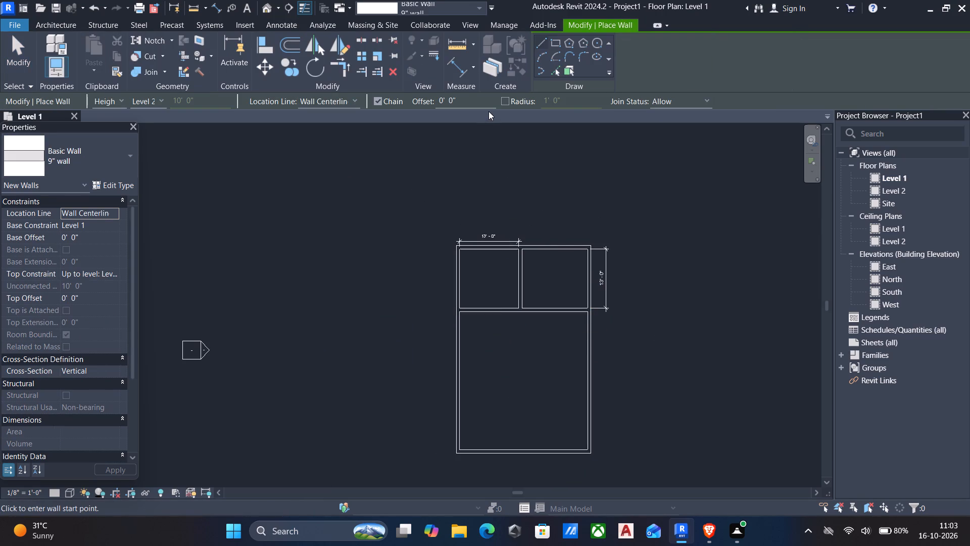
drag(486, 101, 353, 107)
key(1)
key(3)
key(apostrophe)
click(554, 72)
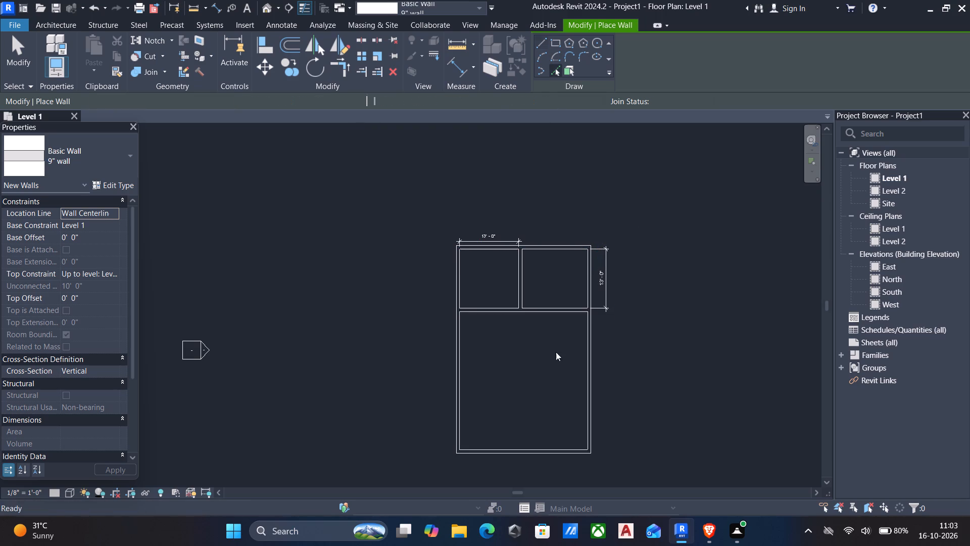
click(544, 451)
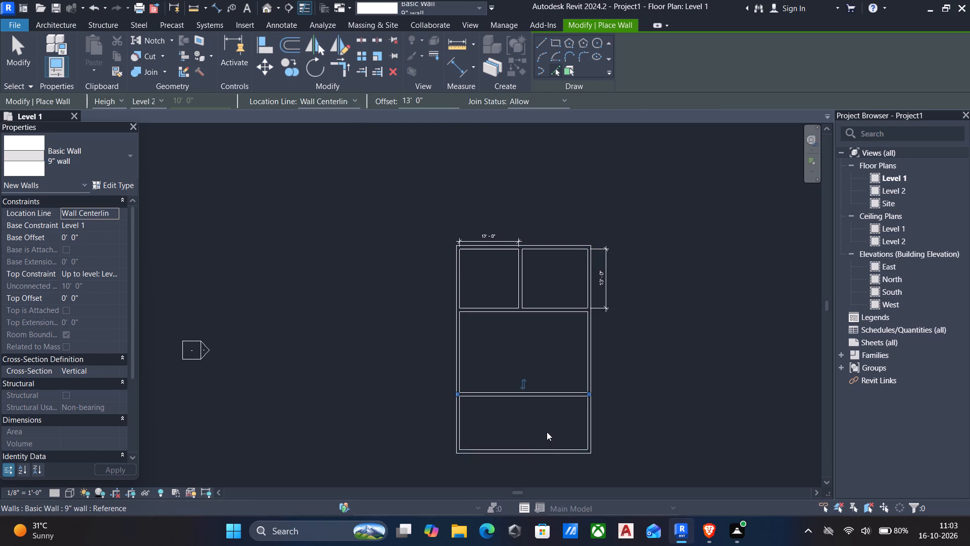
key(Escape)
key(Escape)
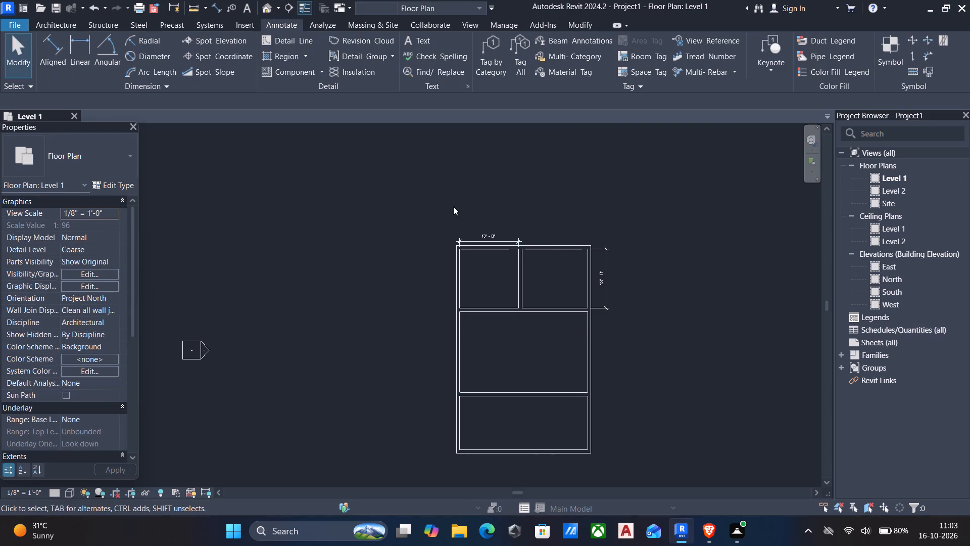
Draw a 9" partition wall from the midpoint of the south wall north to the southern cross wall.
click(540, 447)
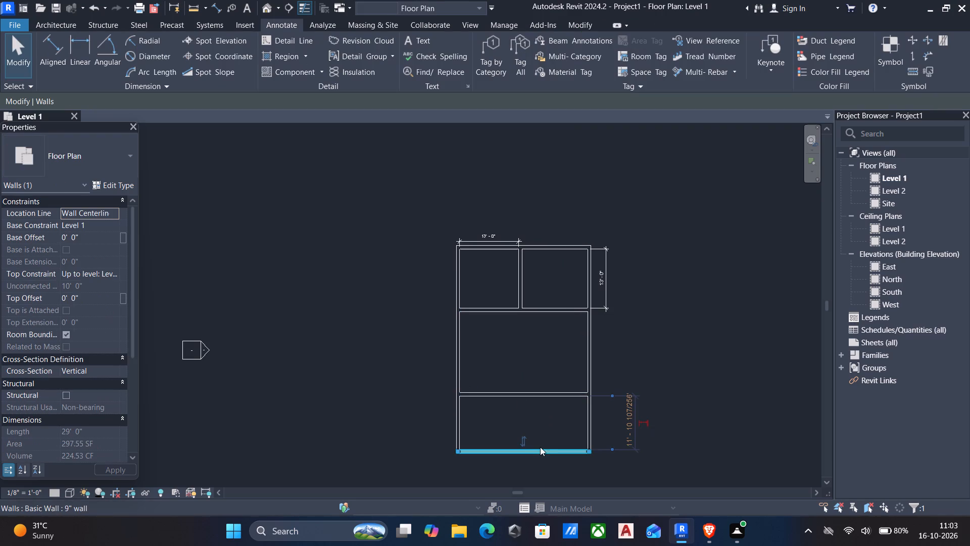
key(c)
key(s)
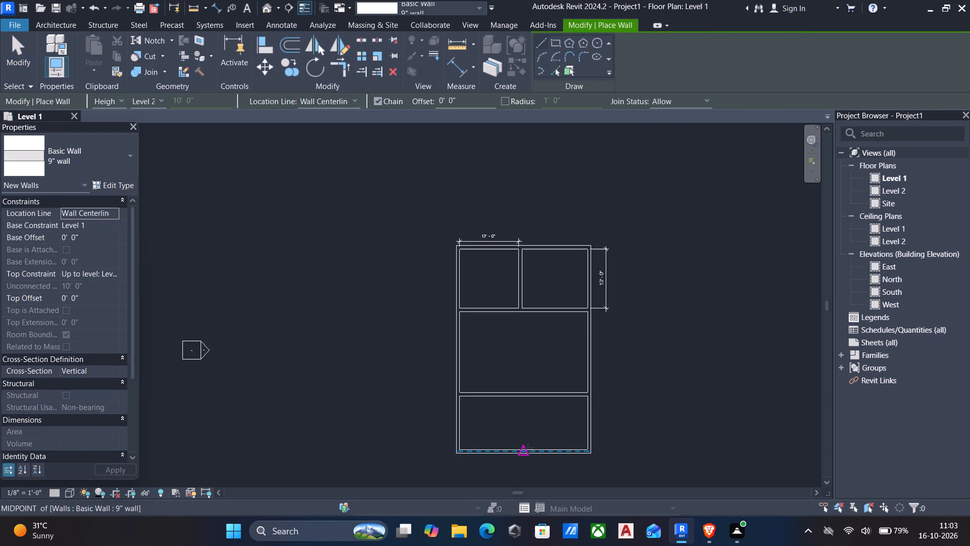
click(527, 448)
click(523, 397)
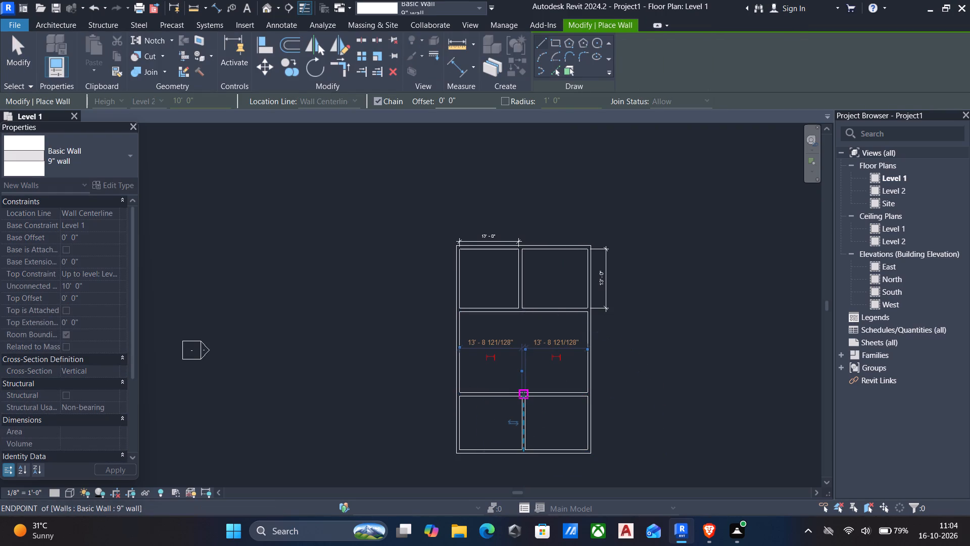
key(Escape)
key(Escape)
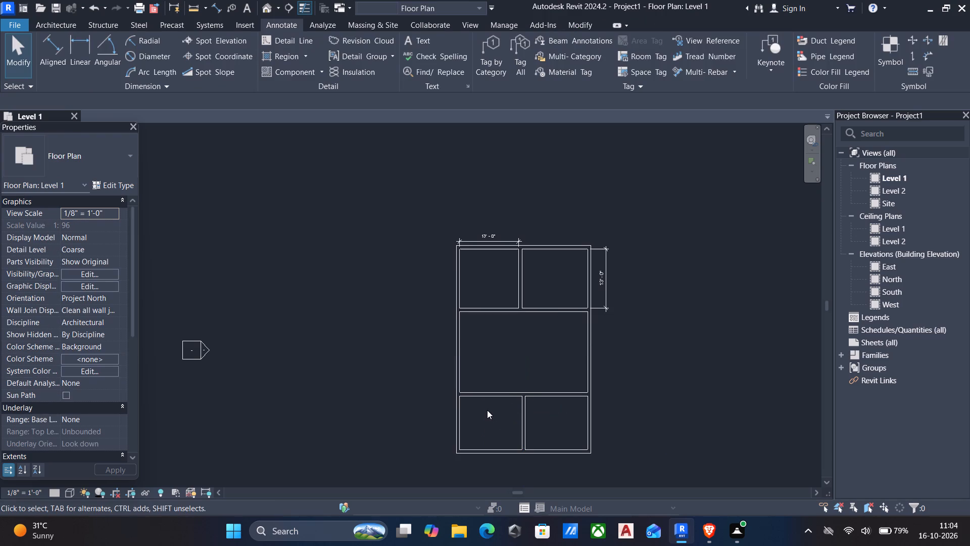
Split the west wall in the southwest room, about 4'-6" north of the south wall.
key(s)
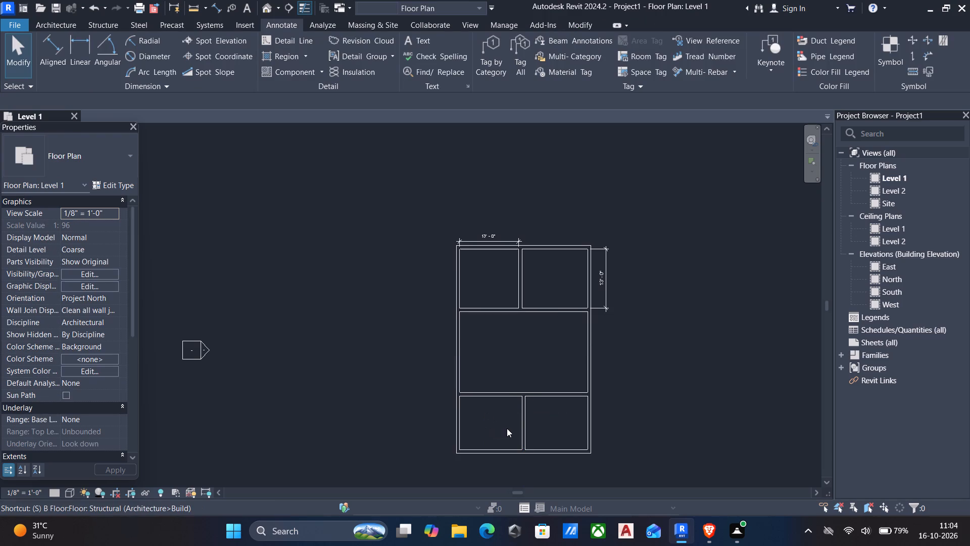
key(l)
click(461, 430)
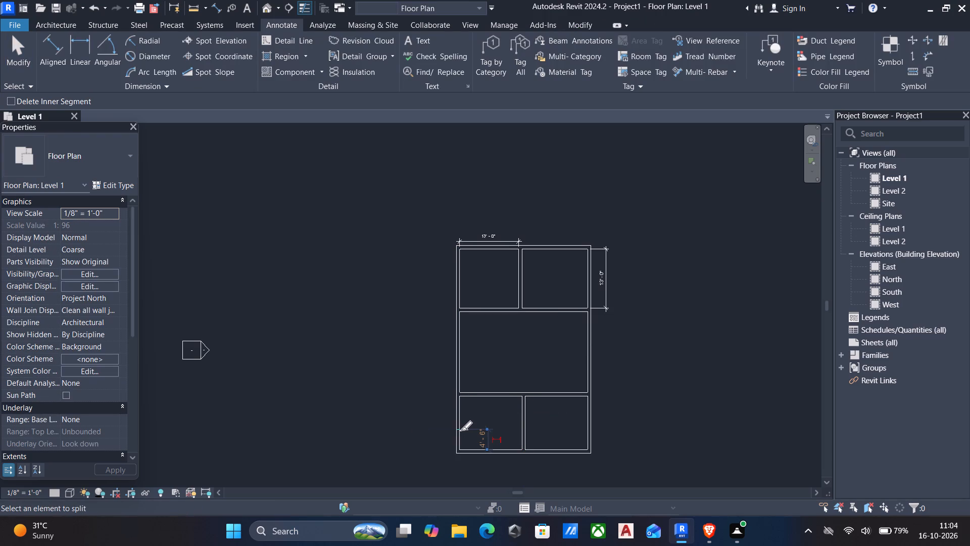
key(Escape)
key(Escape)
Trim the west wall to a corner with the southern cross wall, and the south wall to a corner with the southern partition.
text(tr)
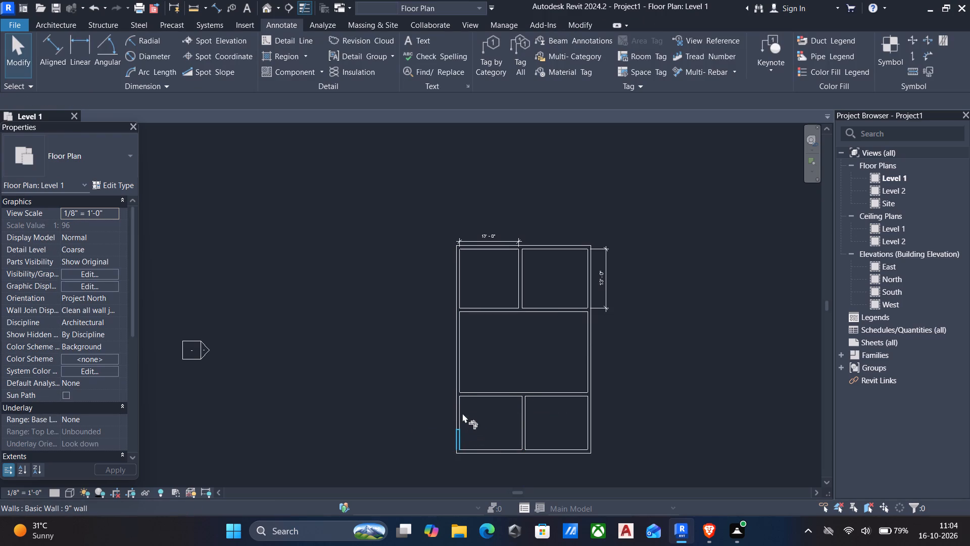
click(455, 361)
click(473, 390)
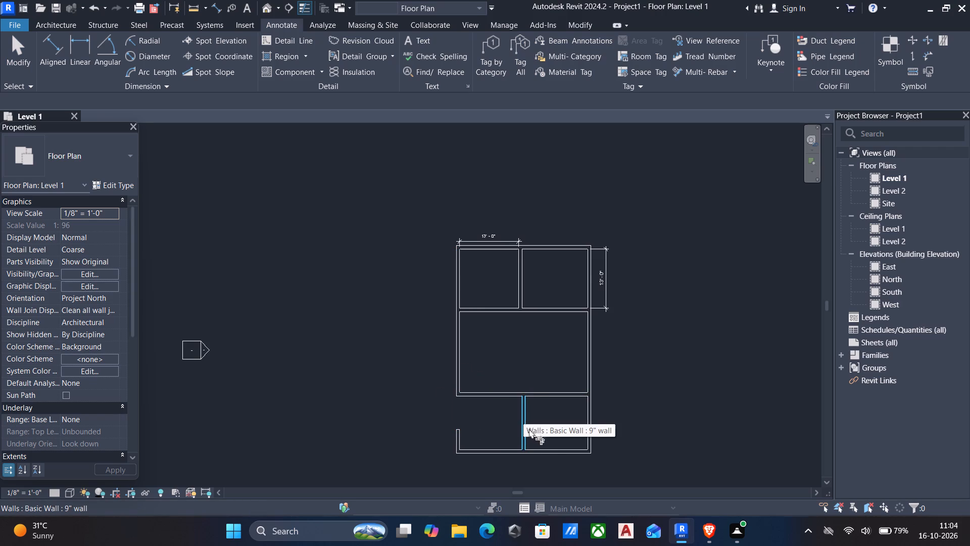
click(548, 451)
click(520, 431)
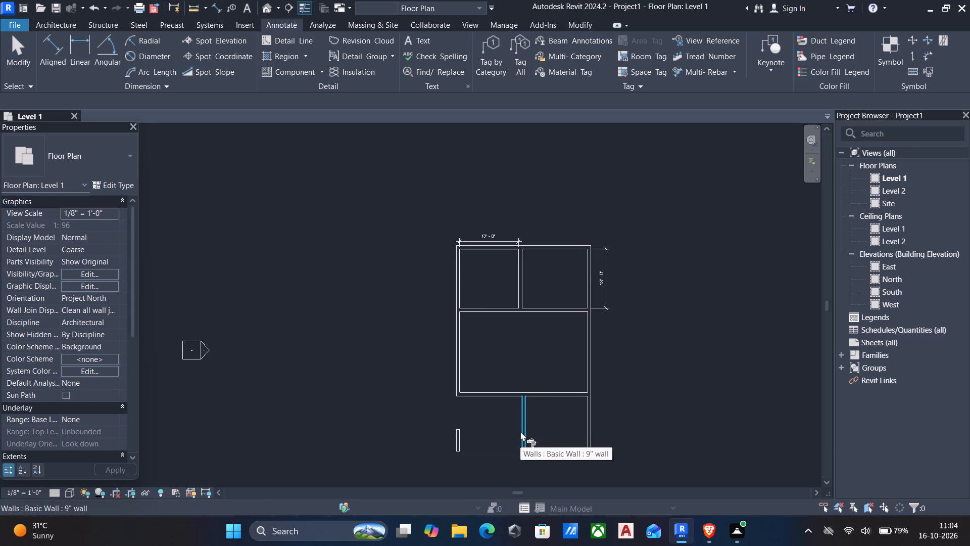
key(Escape)
key(Escape)
Delete the leftover west wall piece at the former southwest corner.
drag(431, 416, 464, 452)
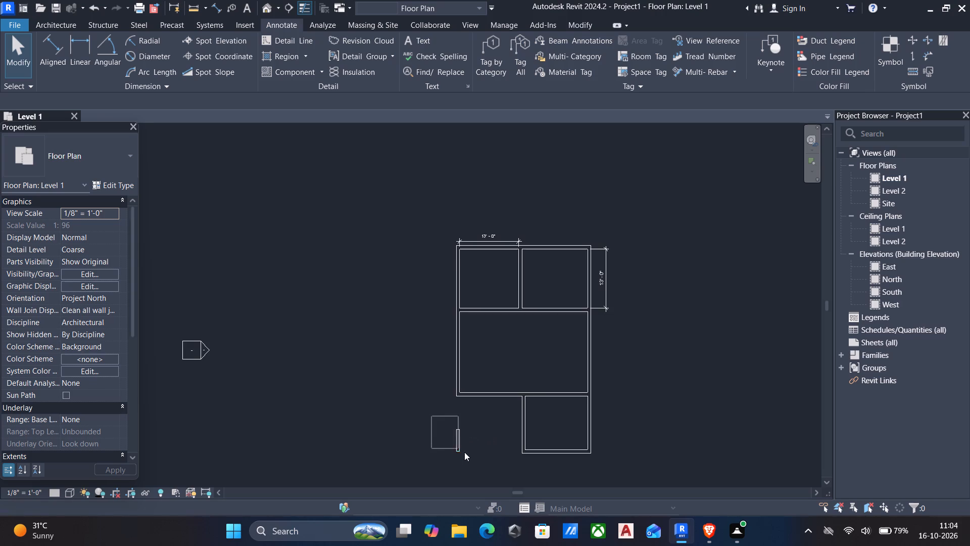
drag(464, 452, 472, 457)
key(Delete)
Draw a 9" partition wall between the two cross walls in the middle room, about 7'-10" from the east wall.
scroll(534, 360, up, 1)
middle_drag(531, 360, 508, 363)
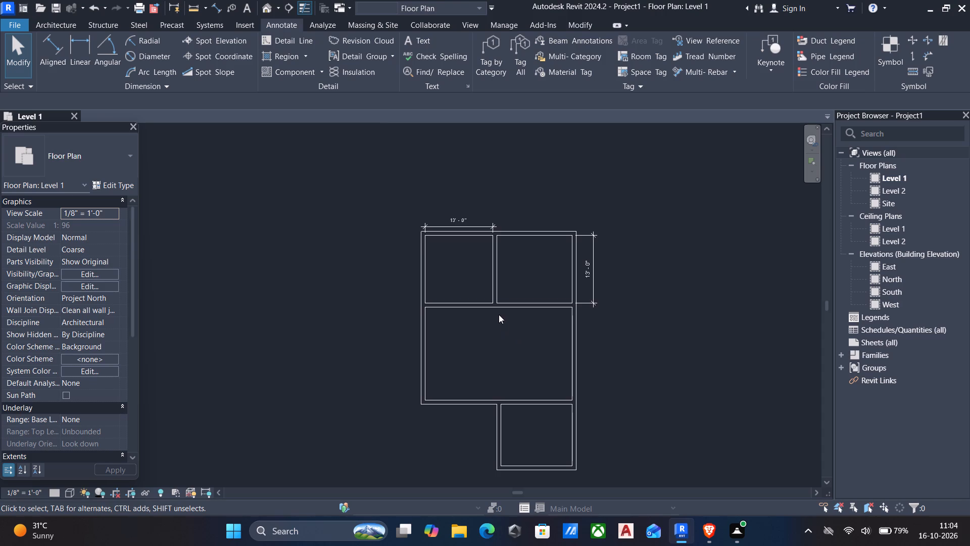
click(509, 302)
text(cs)
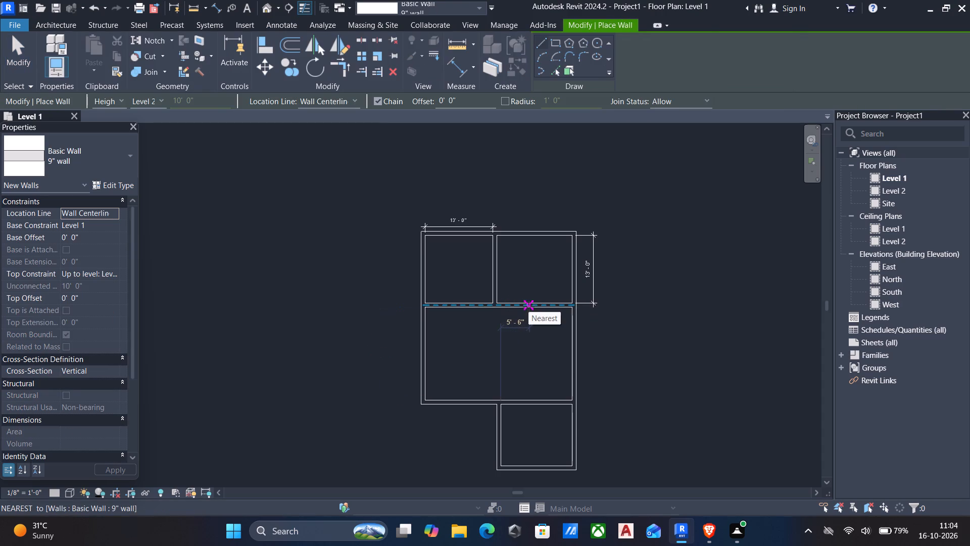
click(528, 306)
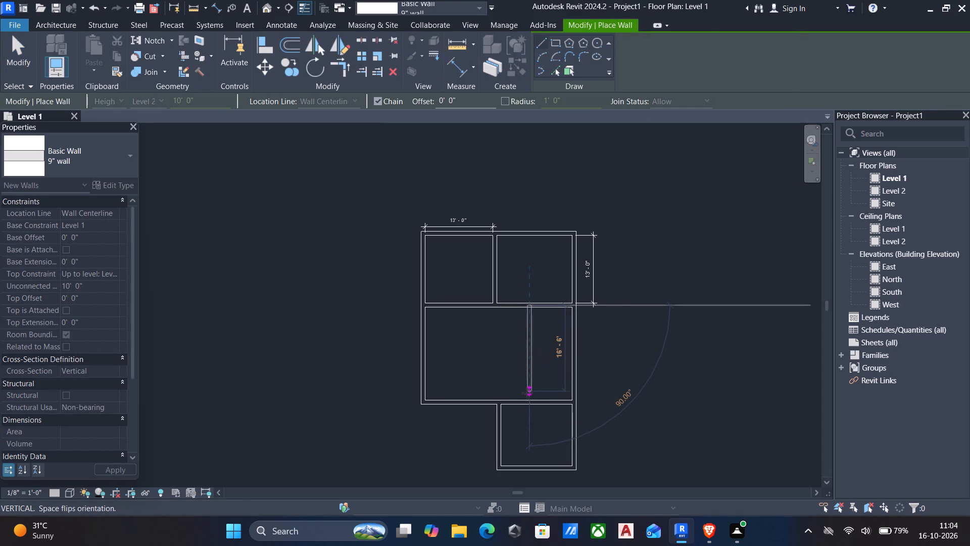
click(530, 398)
key(Escape)
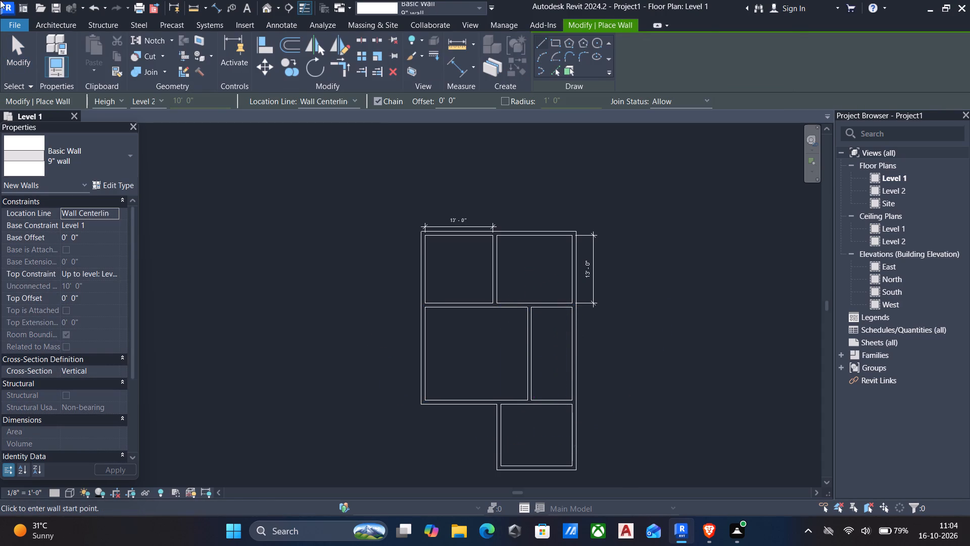
Add a linear dimension for the narrow east-middle room's inside width, placed just above the northern cross wall.
click(264, 21)
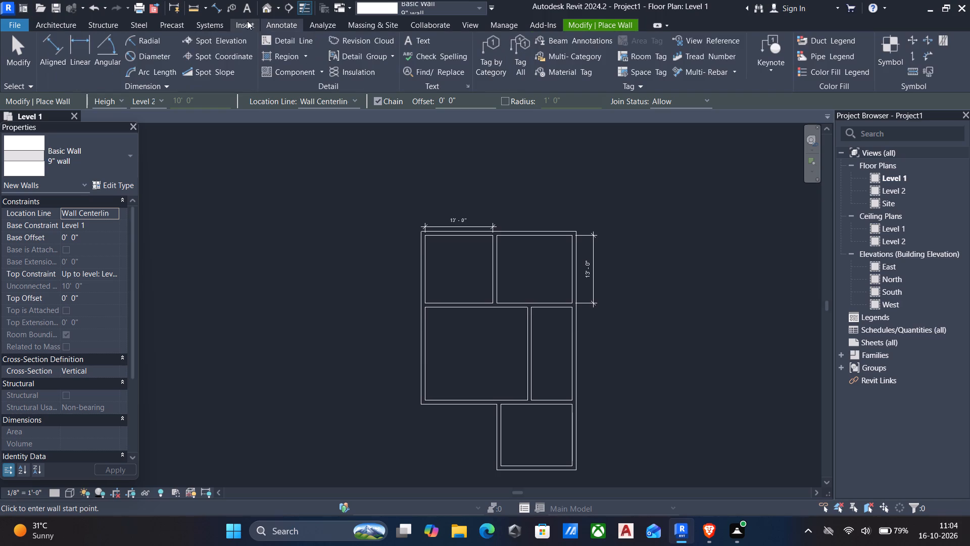
click(79, 50)
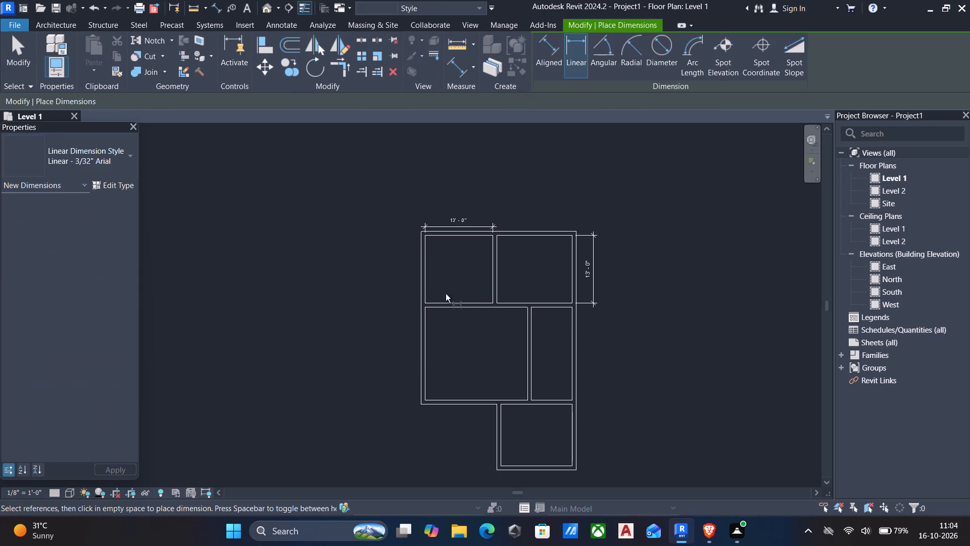
scroll(512, 316, up, 4)
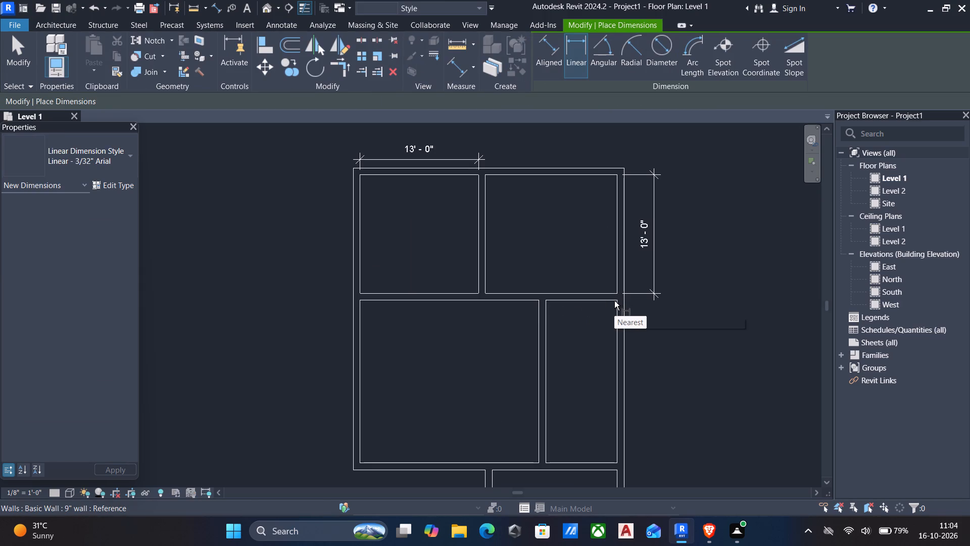
click(617, 301)
click(546, 303)
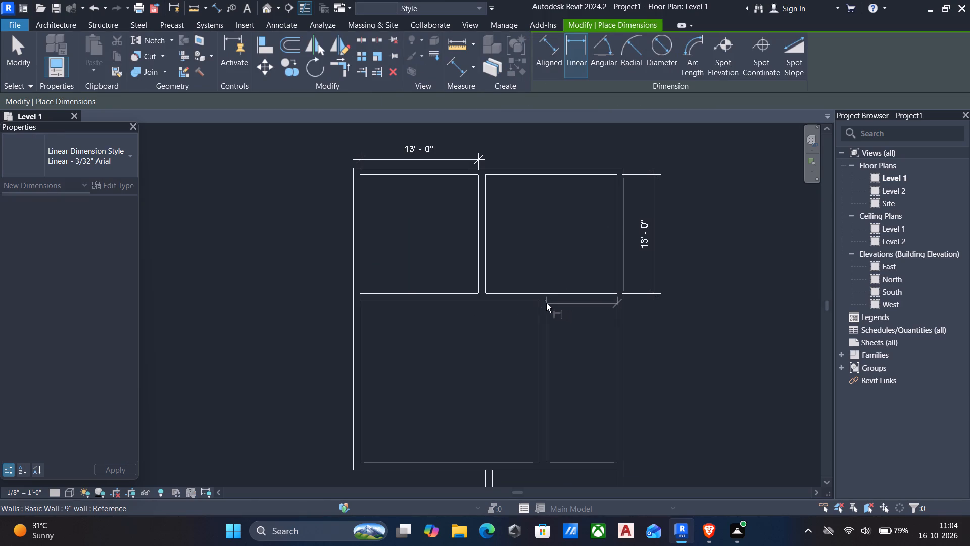
click(548, 282)
key(Escape)
scroll(559, 317, down, 2)
middle_drag(558, 325, 538, 299)
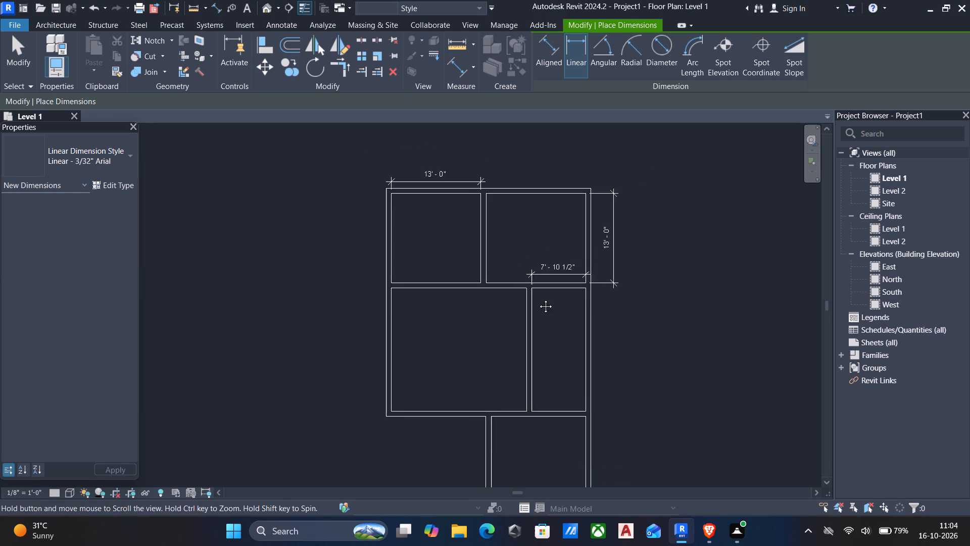
middle_drag(538, 299, 538, 298)
key(Escape)
Duplicate the 9" wall type under the name 4.5" wall.
middle_drag(529, 343, 513, 313)
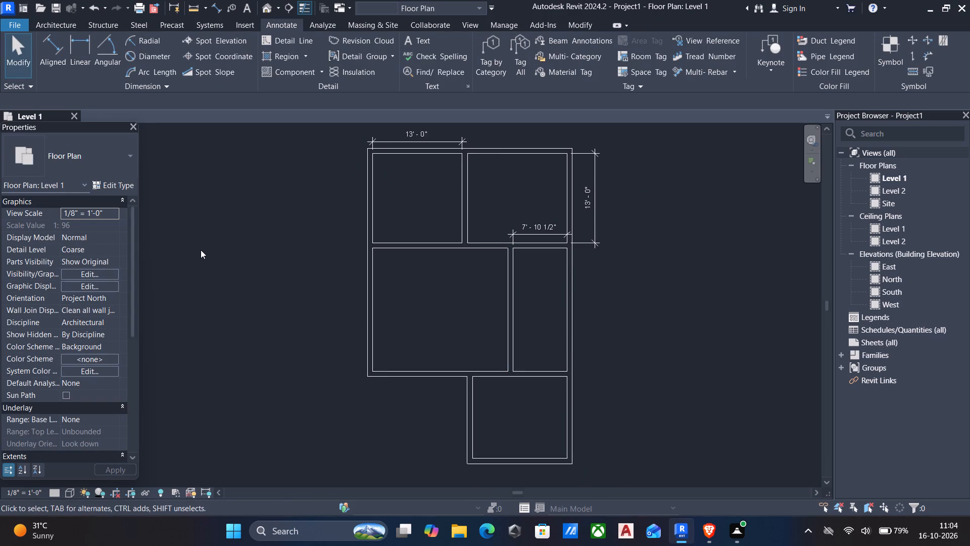
text(wa)
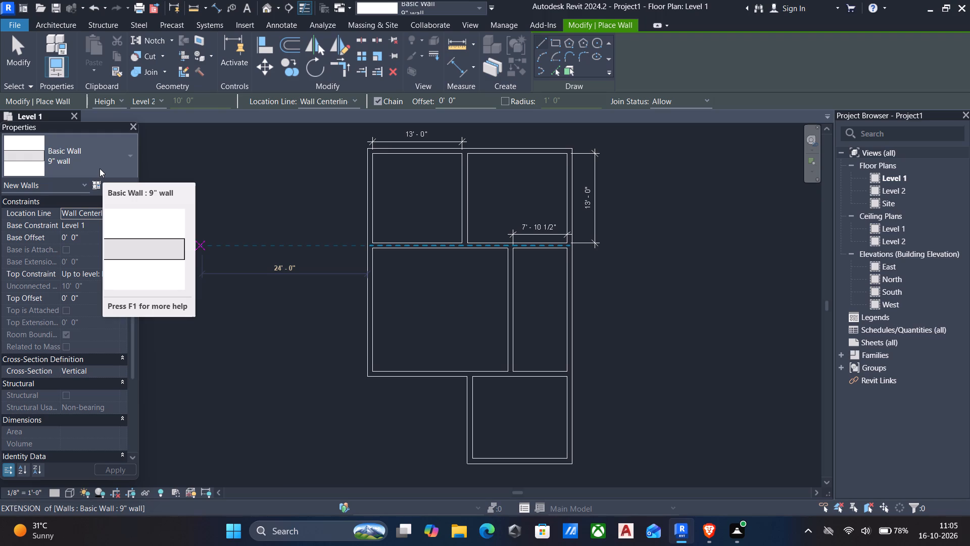
click(114, 189)
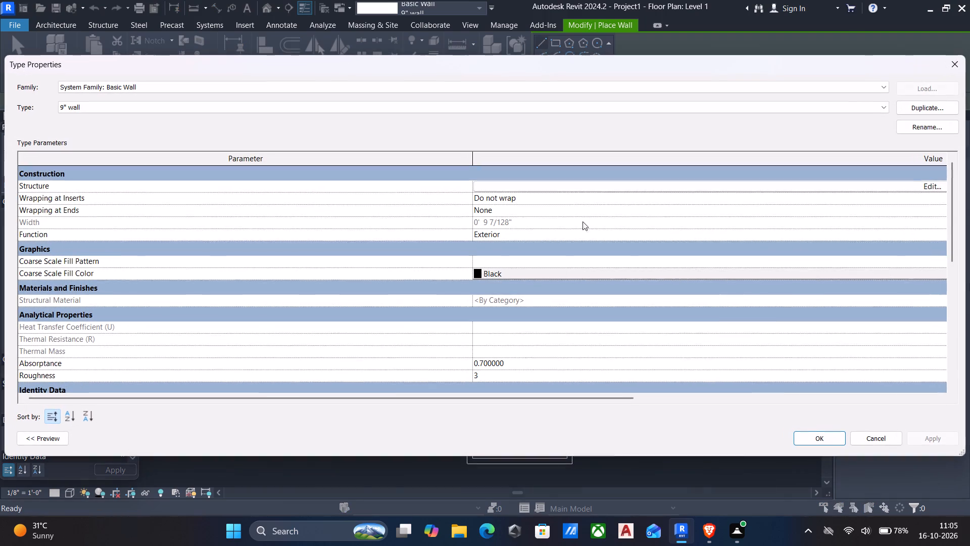
click(921, 103)
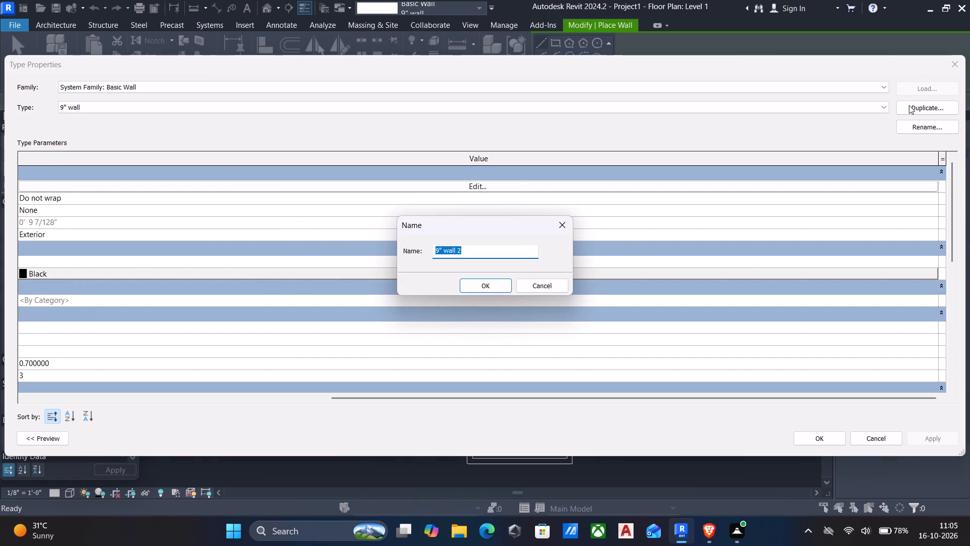
key(BackSpace)
text(4.5" wall)
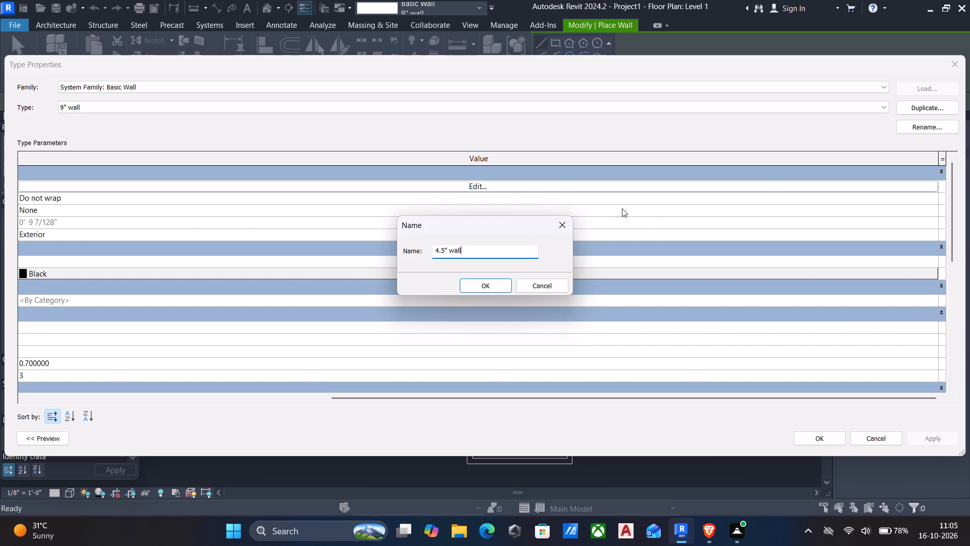
click(493, 288)
Set the structure layer thickness of the 4.5" wall type to 4.5" and apply it.
click(484, 187)
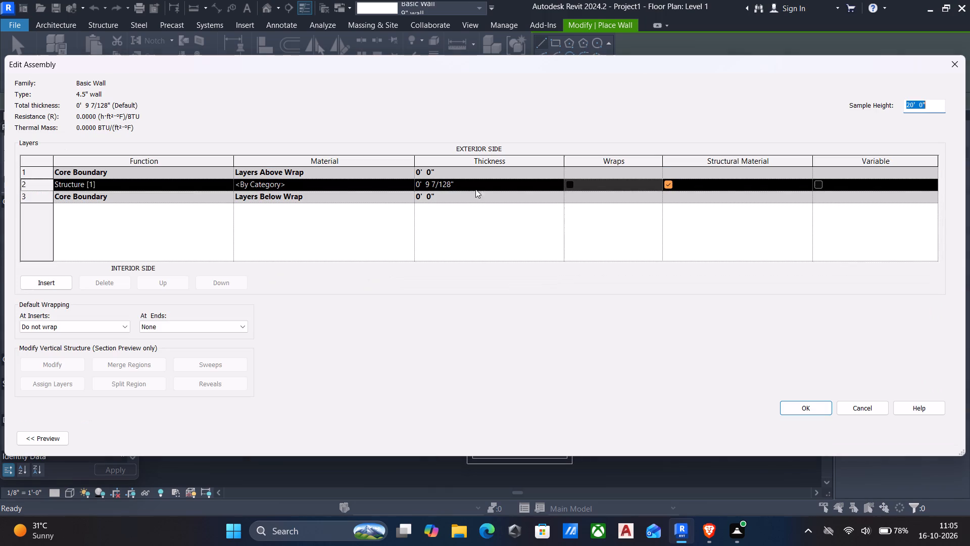
click(479, 186)
text(4.5")
key(Return)
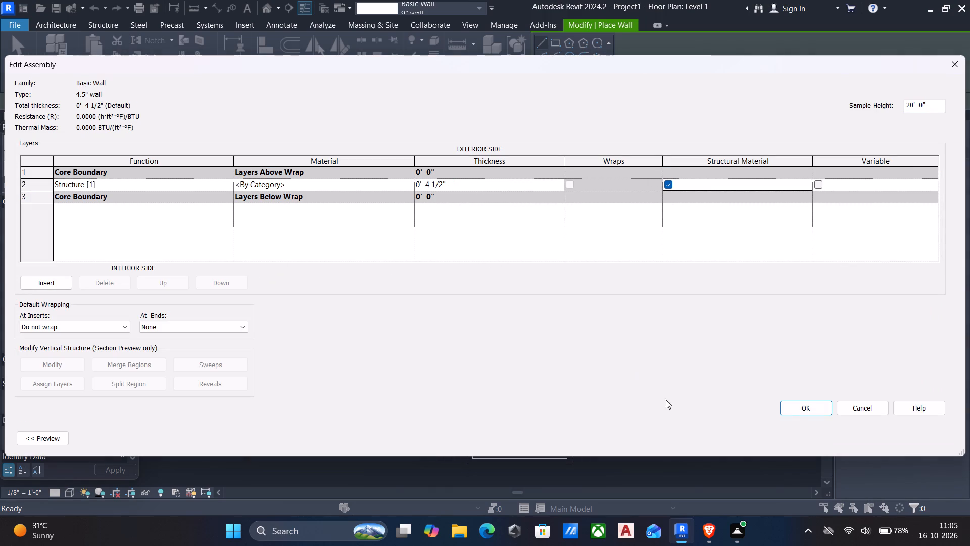
click(791, 406)
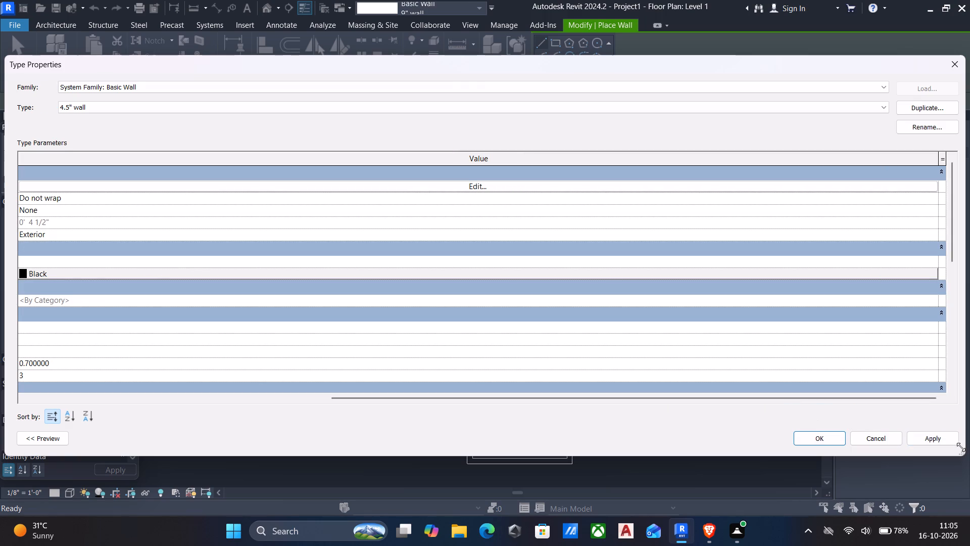
click(949, 444)
click(829, 440)
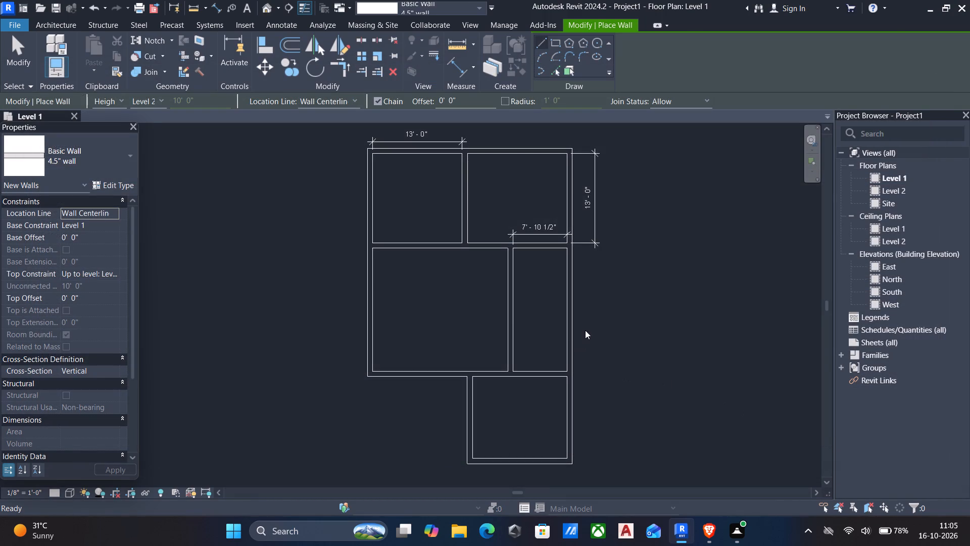
Draw a 4.5" wall across the narrow east-middle room to the east wall, about 7'-10" north of the southern cross wall.
click(513, 317)
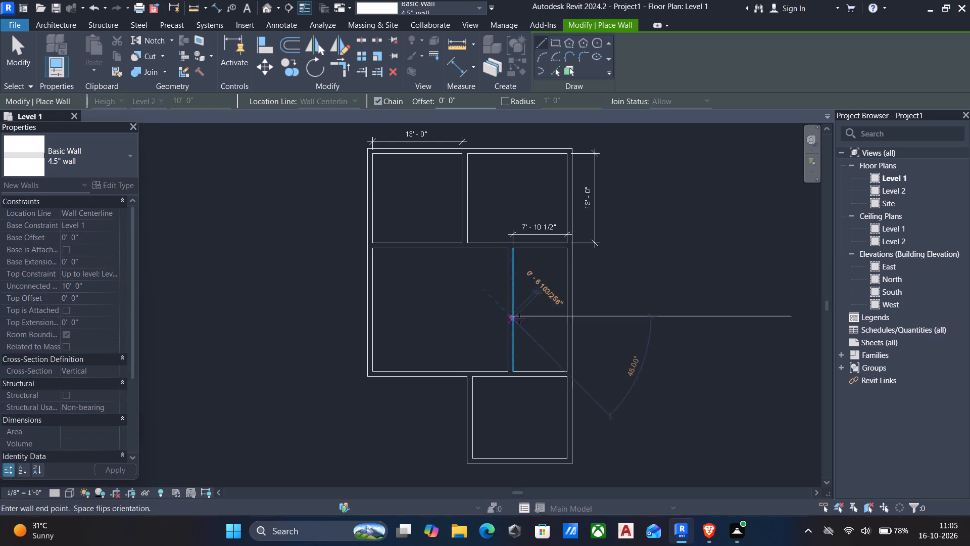
click(567, 320)
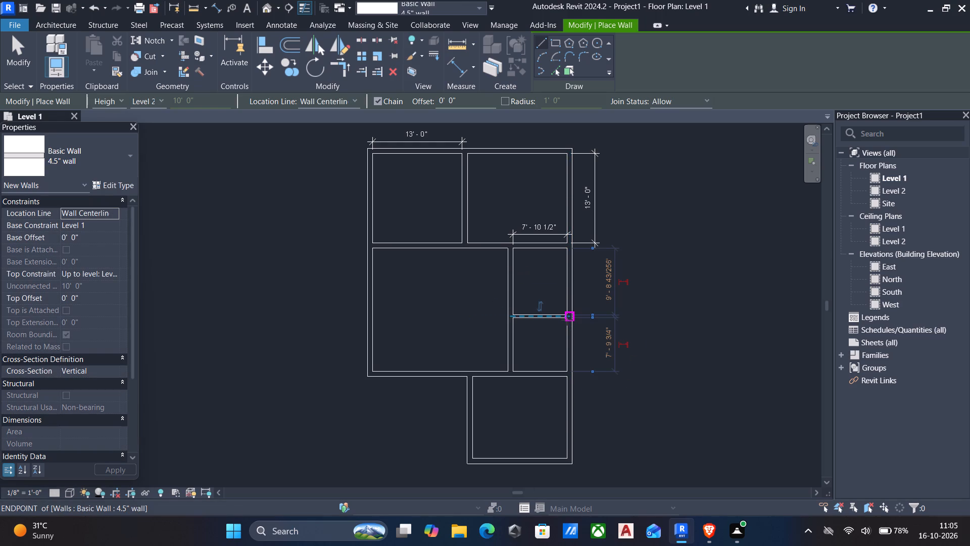
Set the 4.5" wall's distance from the southern cross wall to 6'-6".
key(Escape)
key(Escape)
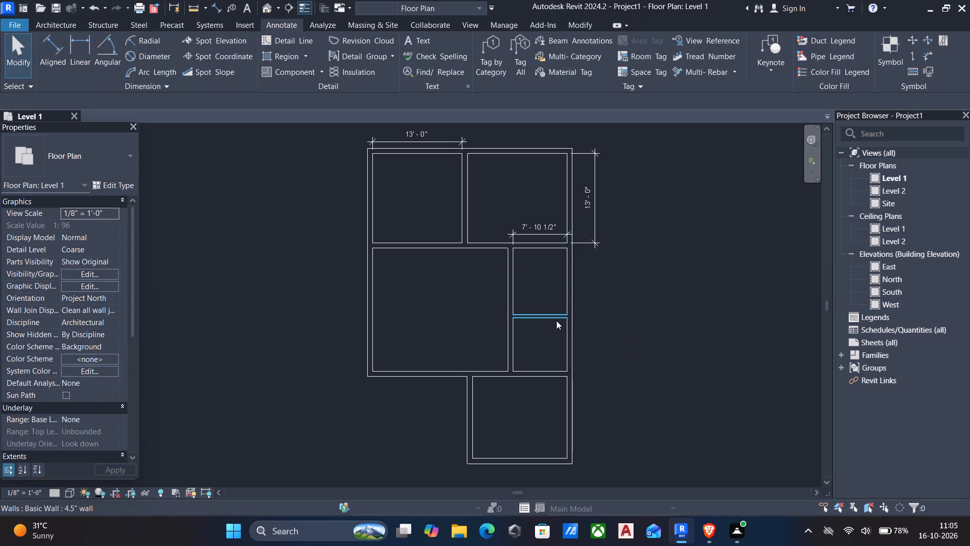
click(552, 317)
click(602, 345)
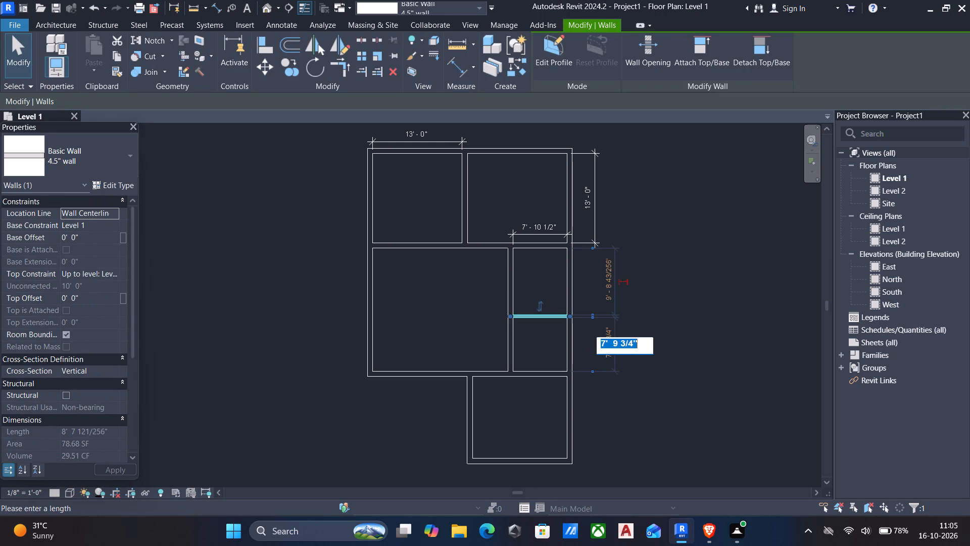
text(6'6")
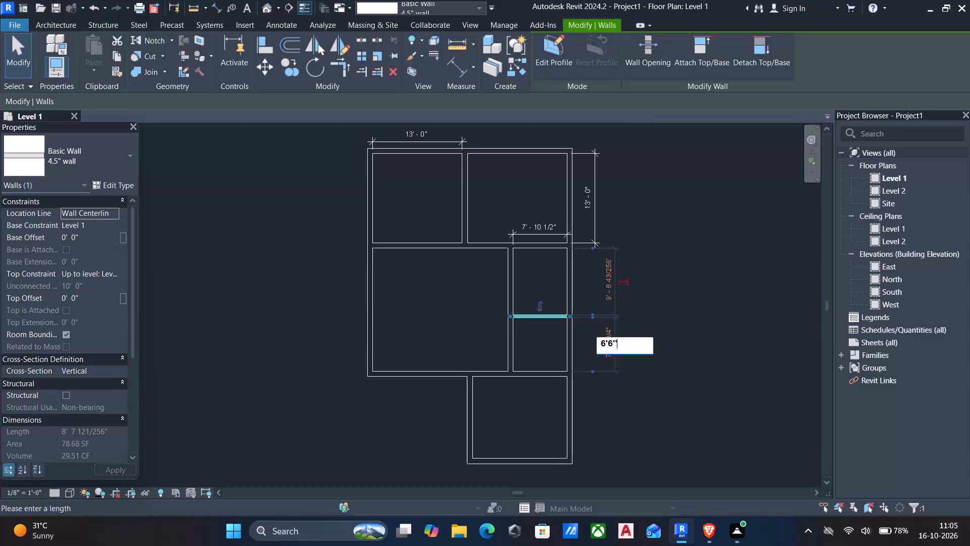
key(Return)
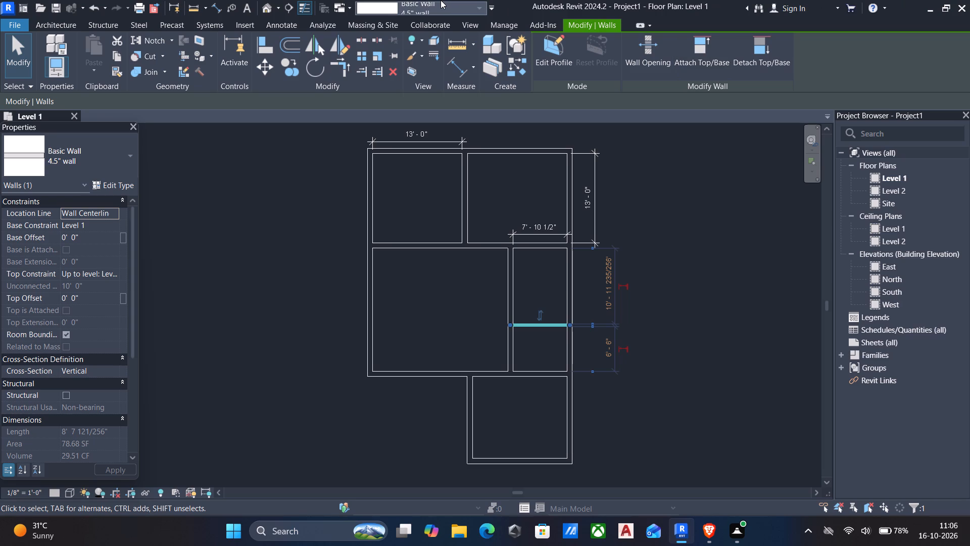
key(Escape)
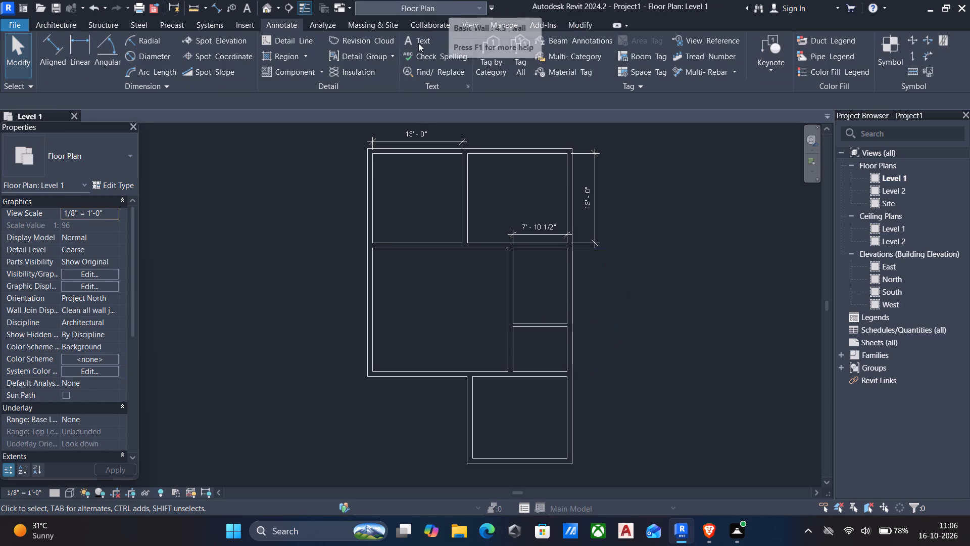
Trim the 9" wall dividing the middle rooms to a corner with the 4.5" wall, keeping its southern part.
key(t)
key(r)
click(507, 344)
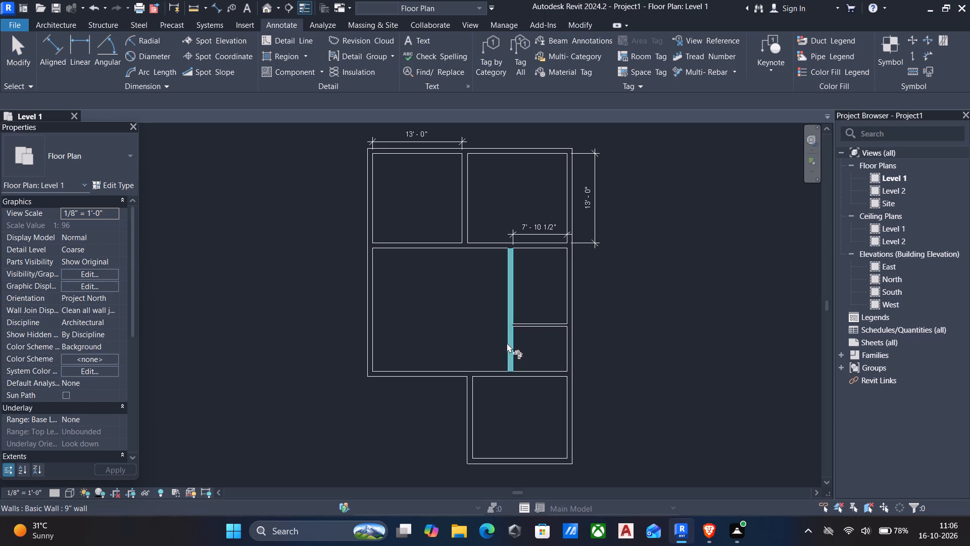
click(524, 324)
key(Escape)
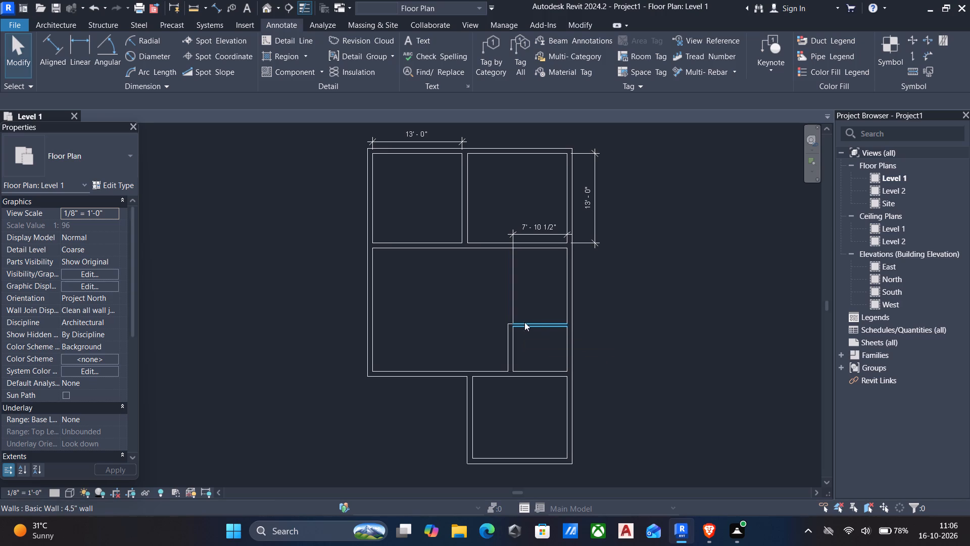
key(Escape)
Delete the three linear dimensions: the narrow middle room's width, the northeast room's depth and the northwest room's width.
click(514, 311)
key(Delete)
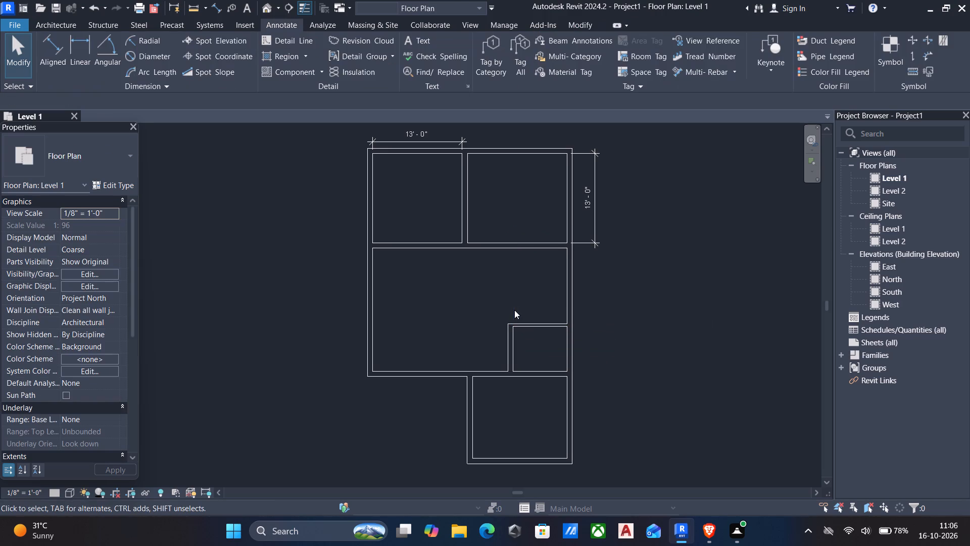
click(597, 241)
key(Delete)
click(55, 25)
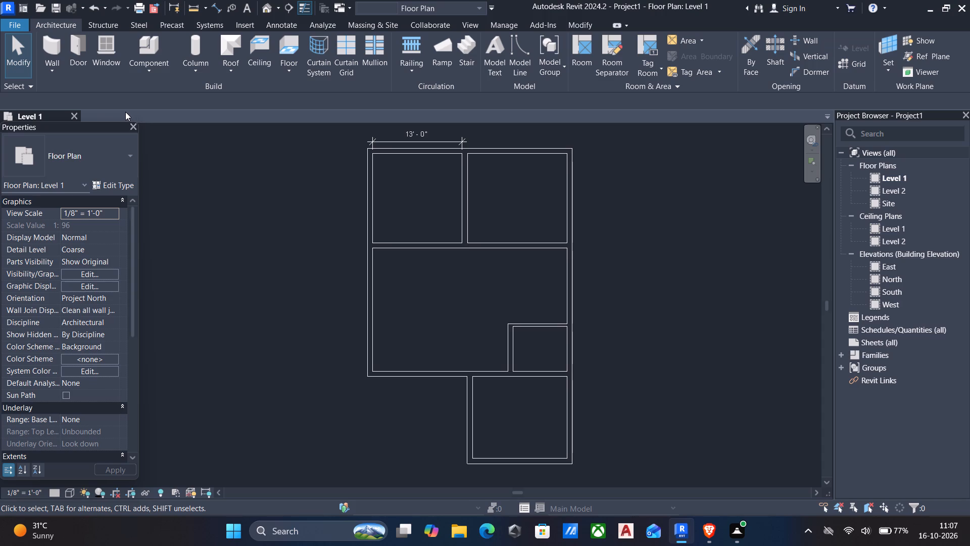
click(437, 140)
key(Delete)
Start placing a door and choose the Door-Interior-Single-2_Panel-Wood family to load from the US library's Doors, Residential folder.
text(dr)
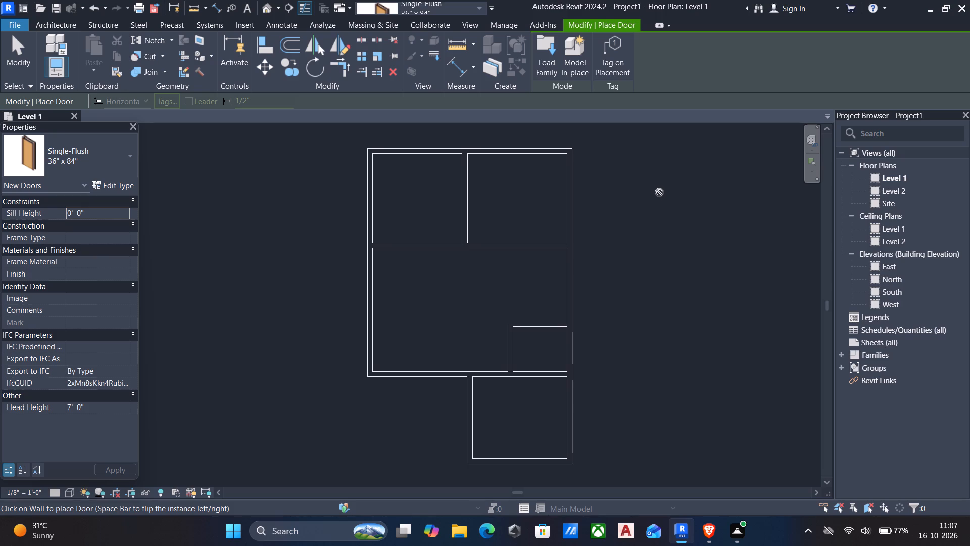
click(543, 54)
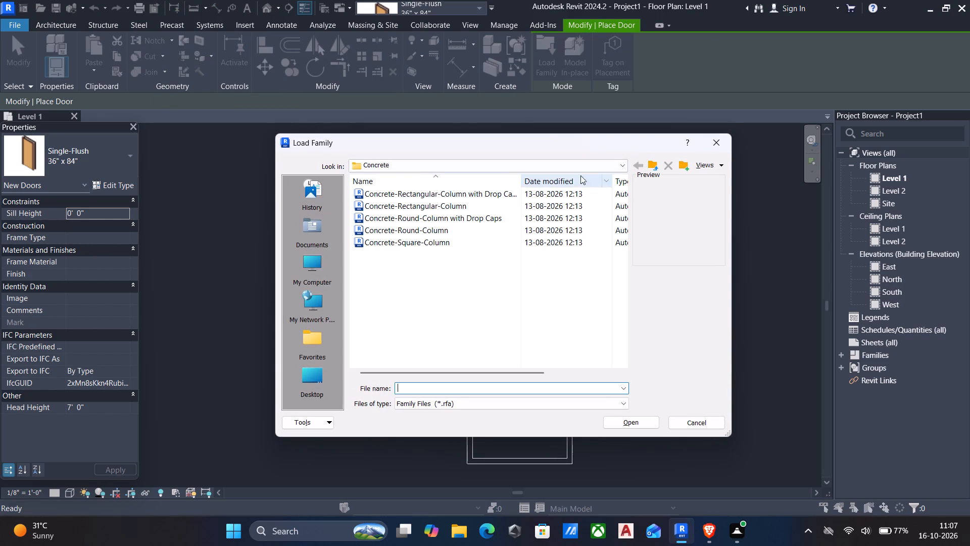
click(651, 163)
click(651, 163)
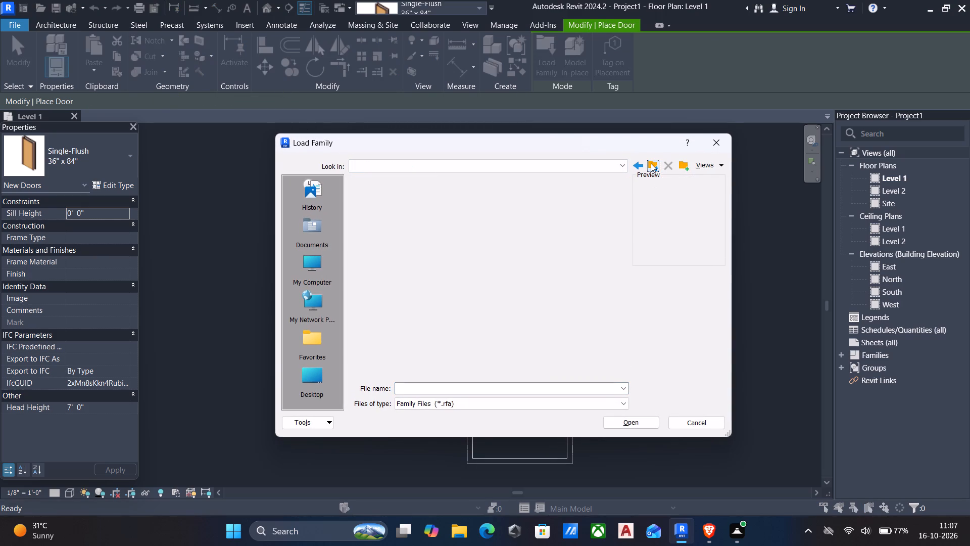
click(651, 163)
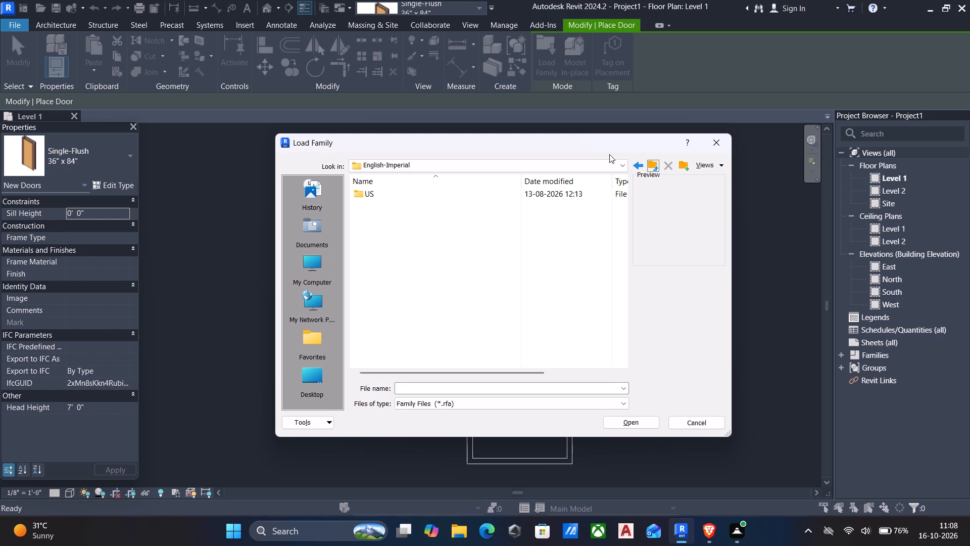
click(396, 195)
double_click(396, 195)
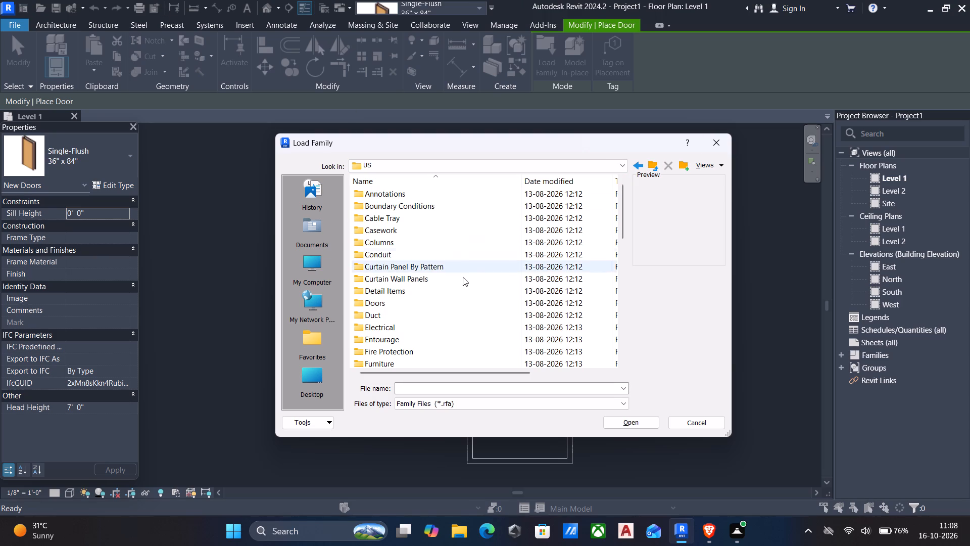
double_click(364, 301)
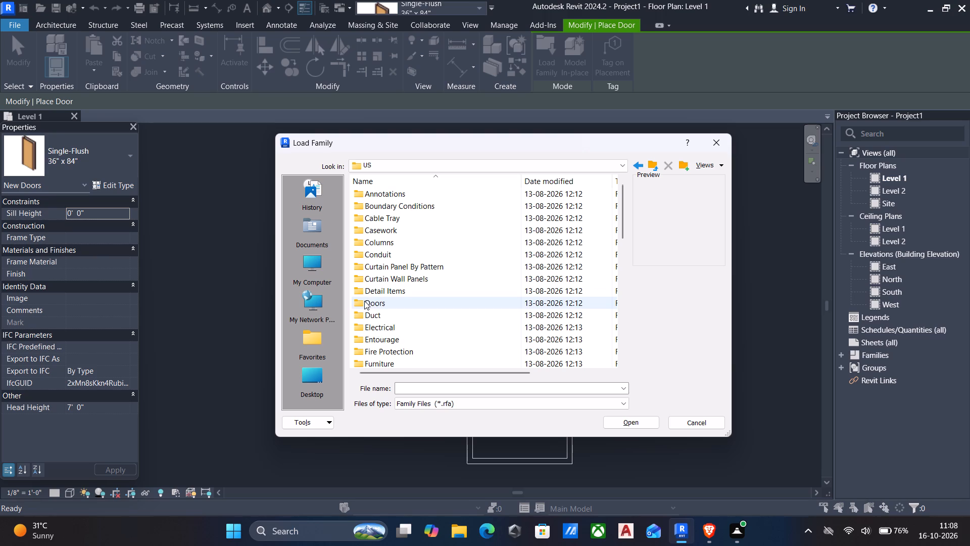
double_click(357, 217)
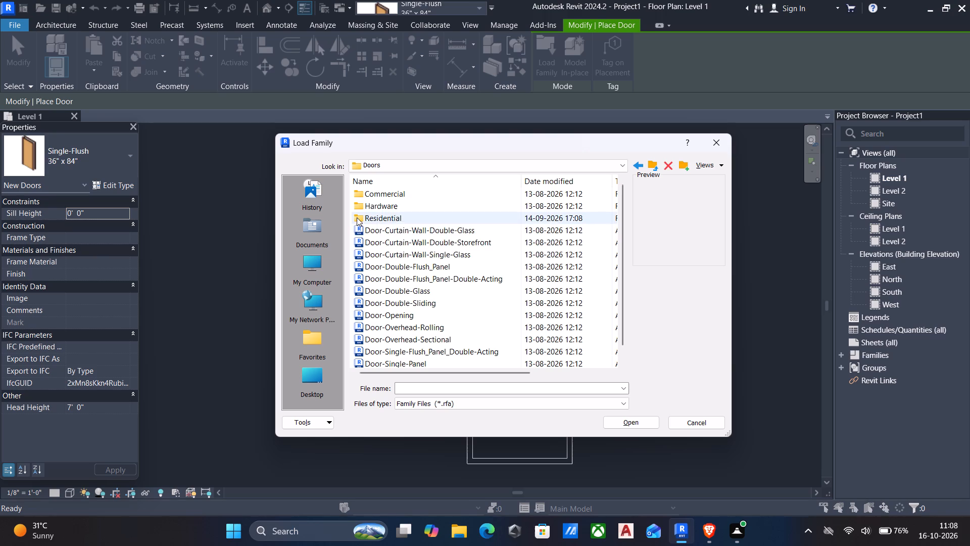
click(383, 196)
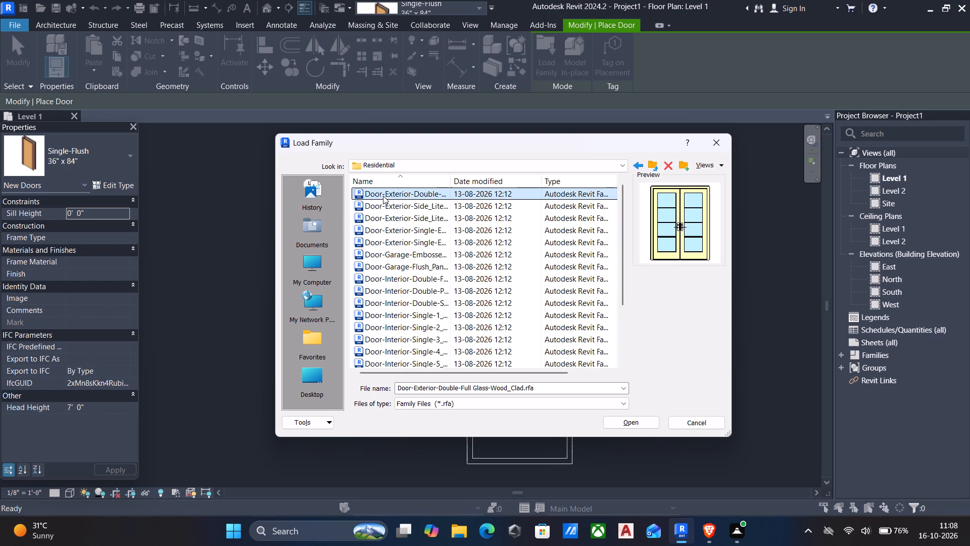
key(Down)
key(Down)
key(Down)
key(Down)
key(Down)
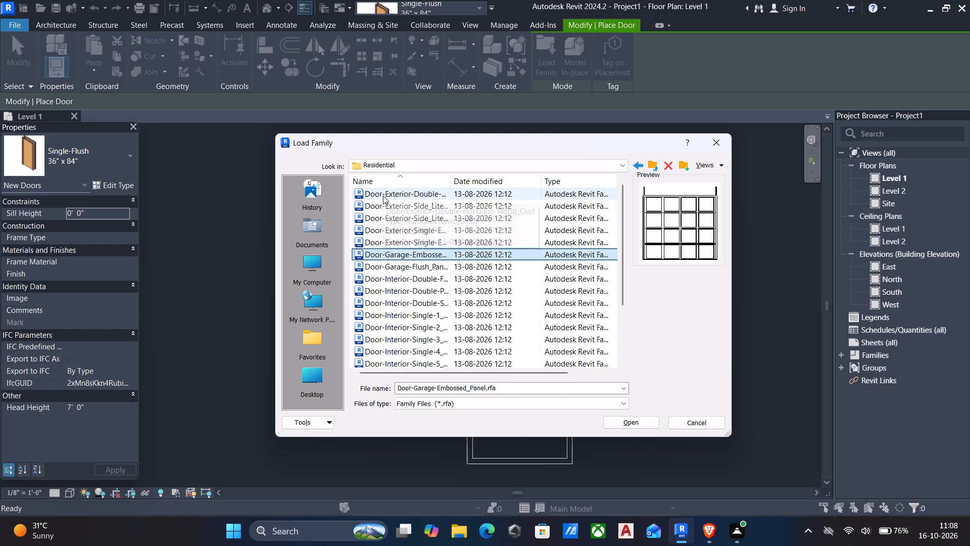
key(Down)
key(Down)
key(Down)
key(Down)
key(Down)
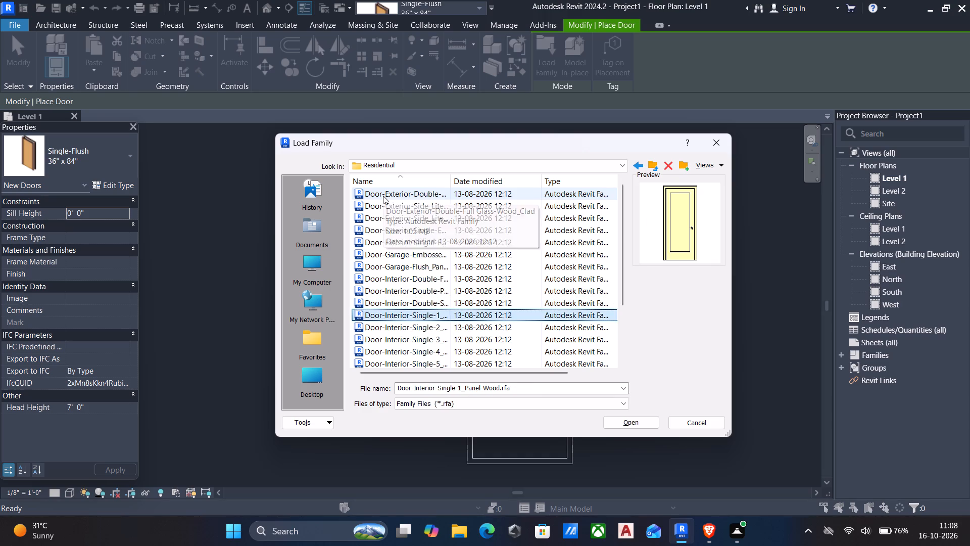
key(Down)
key(Return)
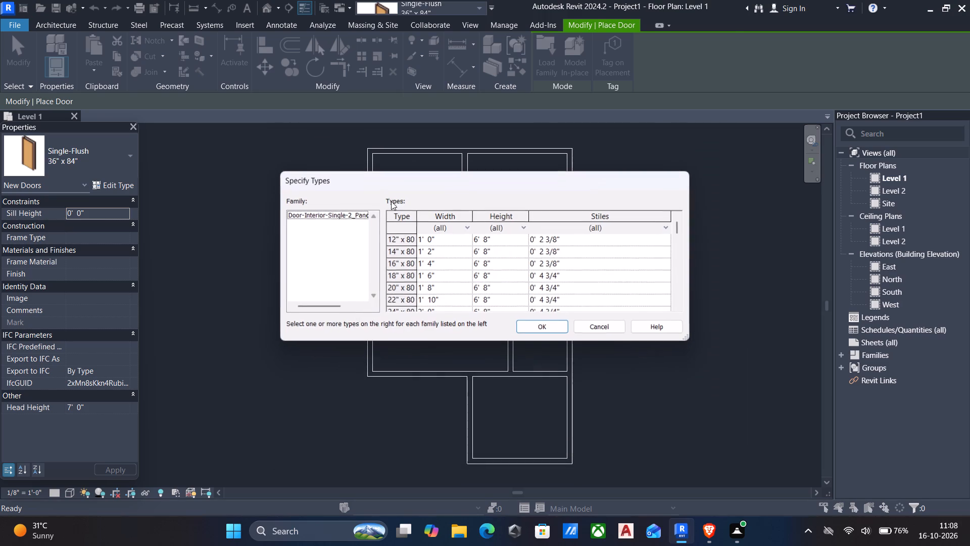
Load the 36" x 96" type of the Door-Interior-Single-2_Panel-Wood family.
scroll(486, 286, down, 8)
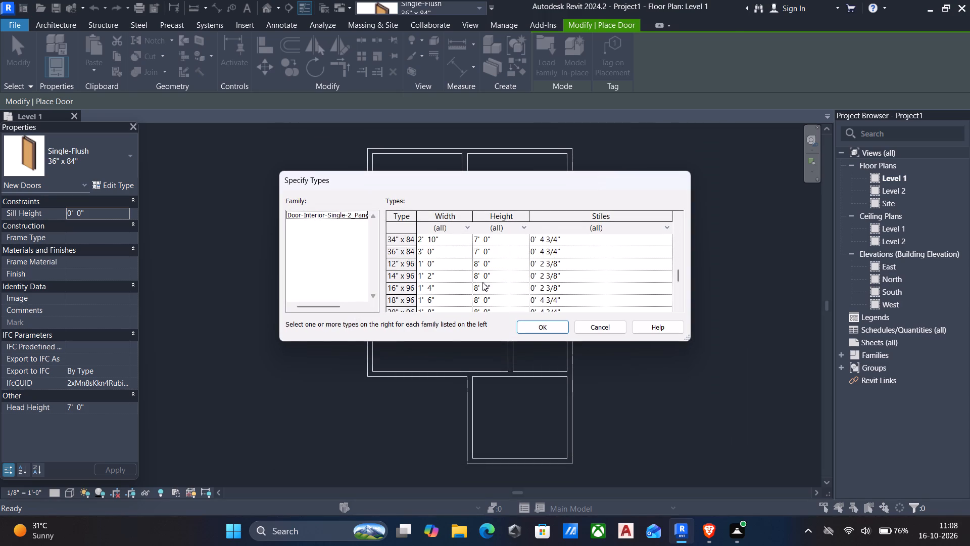
scroll(482, 282, down, 5)
click(484, 285)
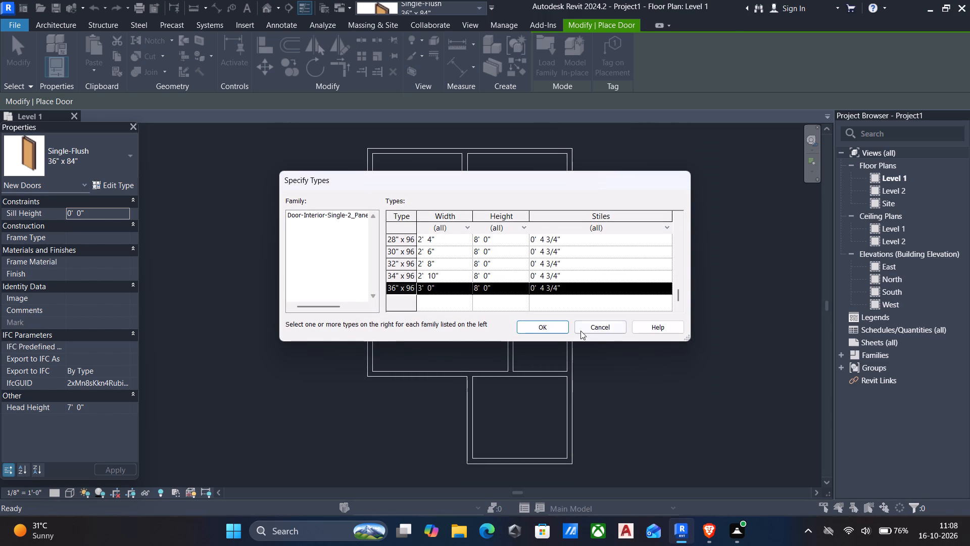
click(550, 331)
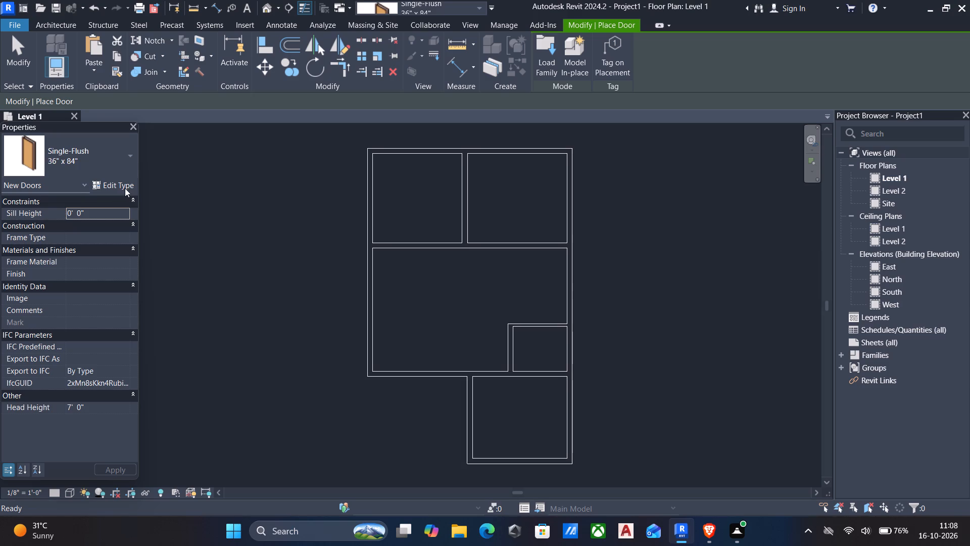
Duplicate the 36" x 96" door type under the name 3' x 7' door.
click(116, 182)
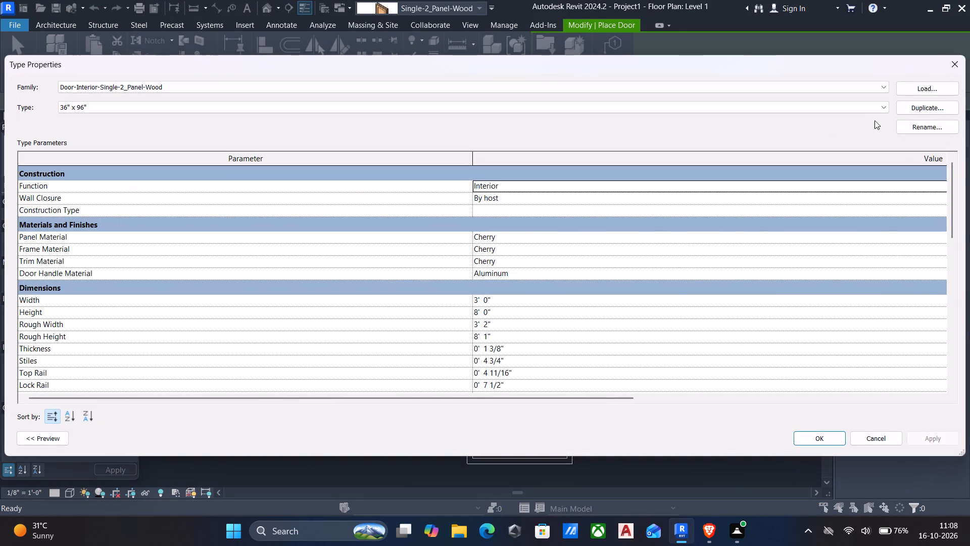
click(920, 106)
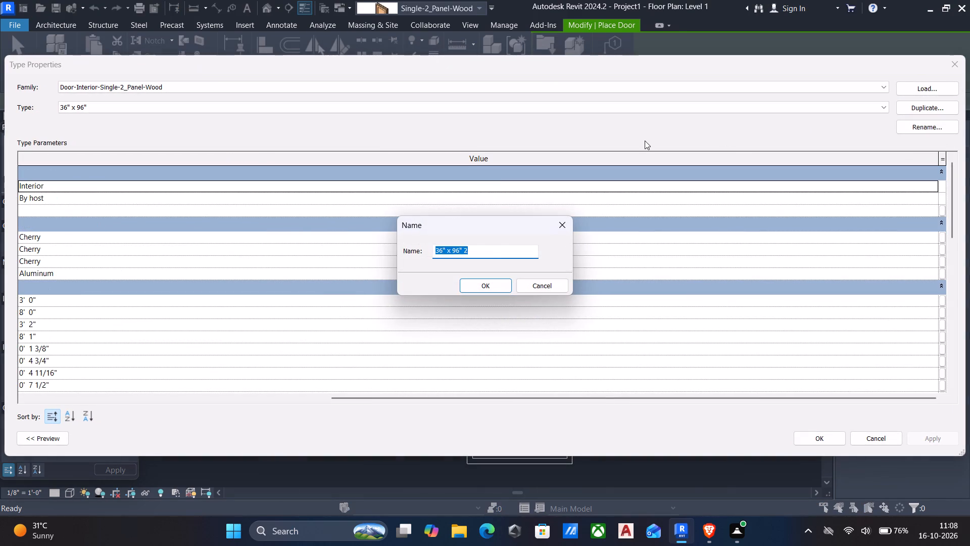
key(BackSpace)
text(3')
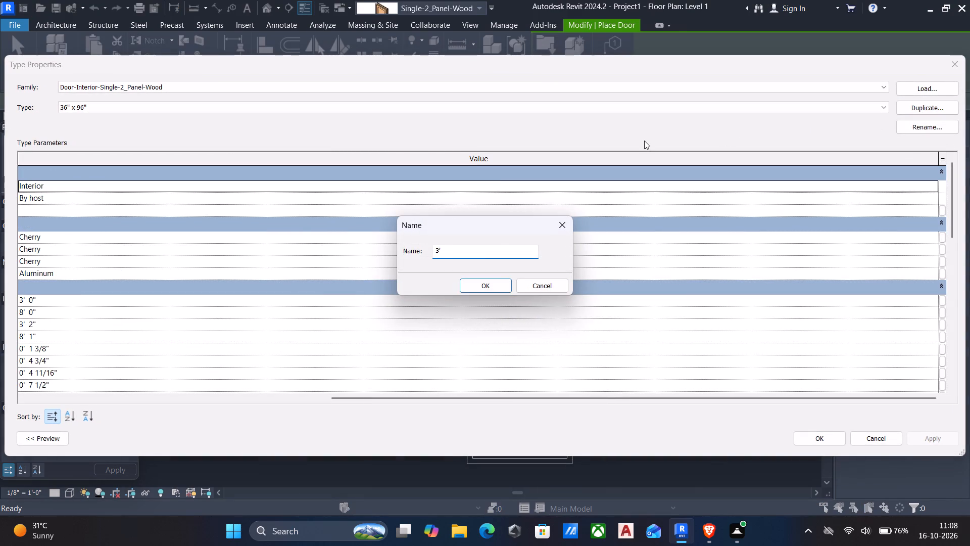
key(space)
text(x 7')
key(space)
text(do)
text(or)
key(space)
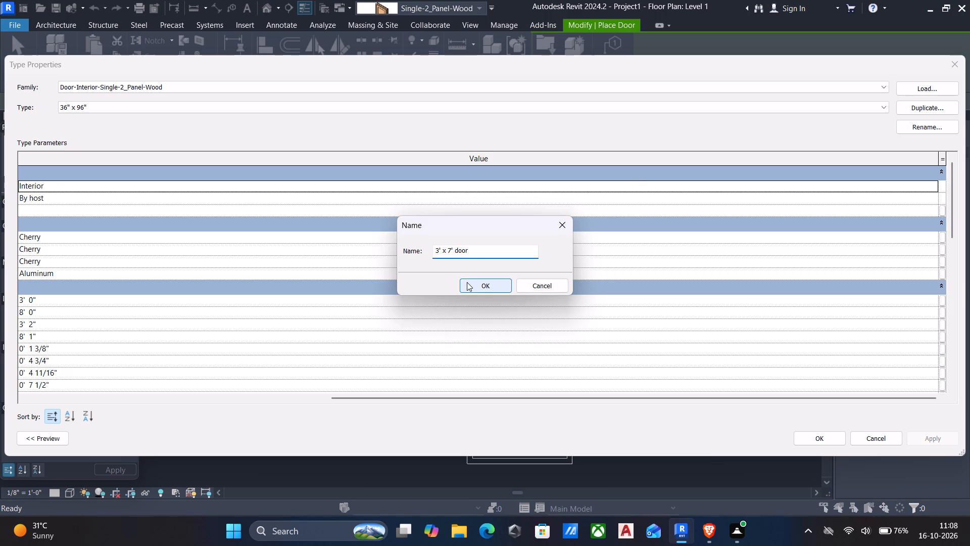
click(467, 282)
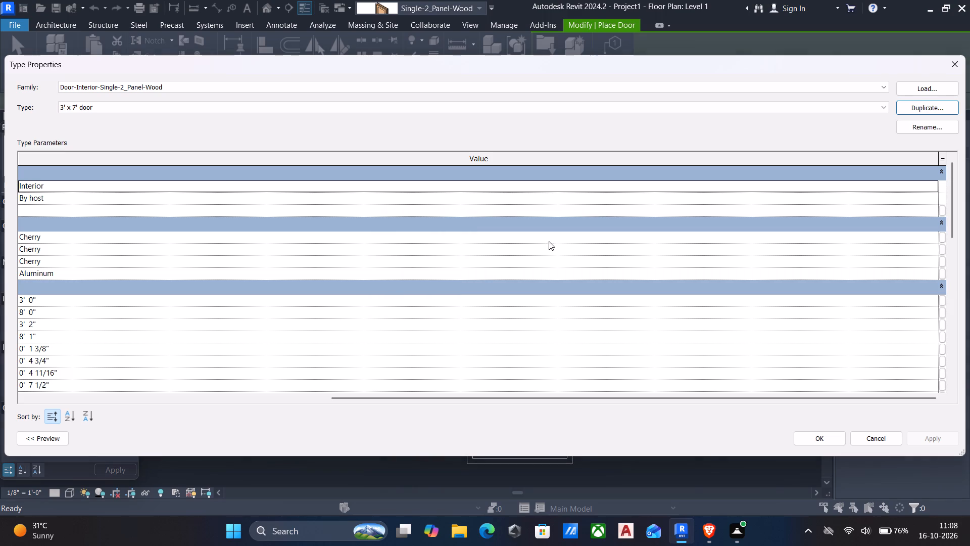
Set the 3' x 7' door type's height to 7' and apply the type properties.
scroll(307, 208, down, 5)
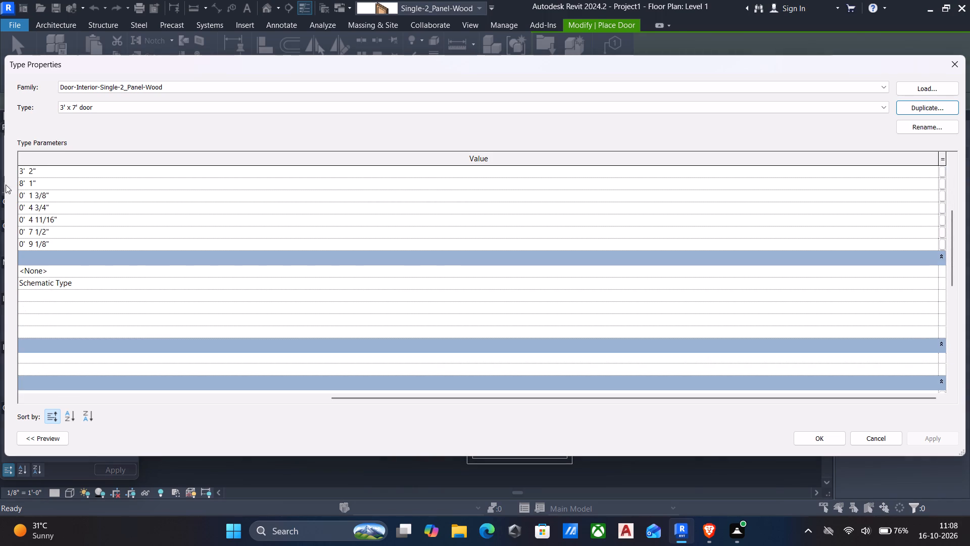
scroll(56, 194, up, 4)
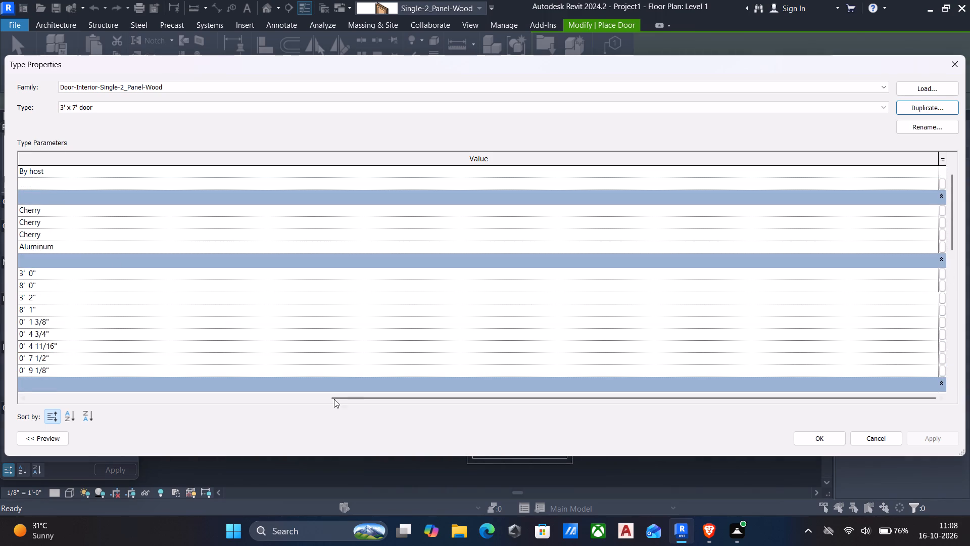
drag(331, 397, 121, 382)
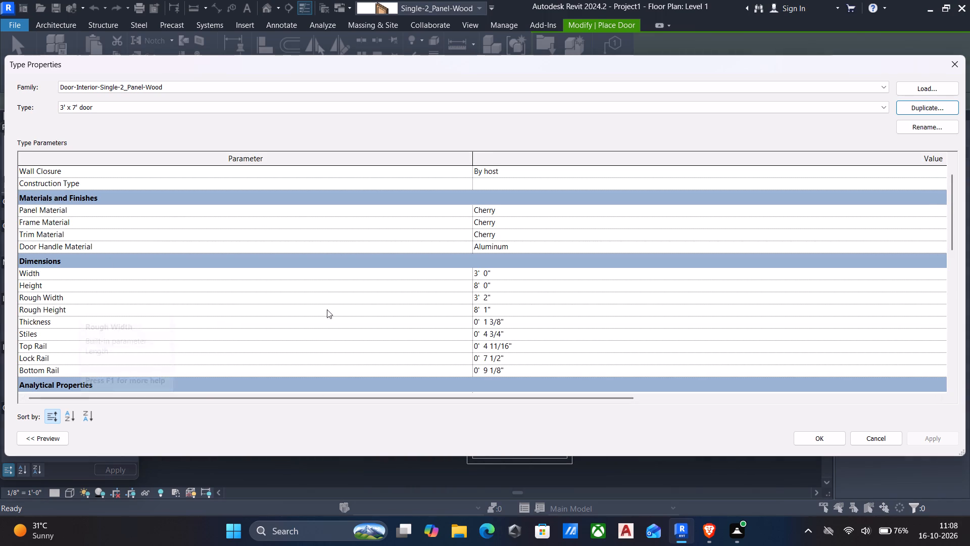
click(504, 287)
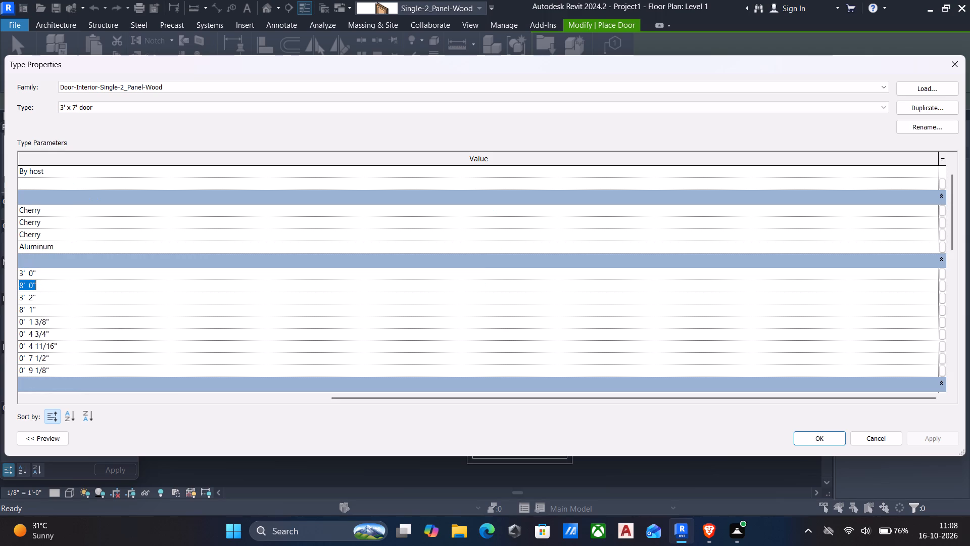
text(7')
key(Return)
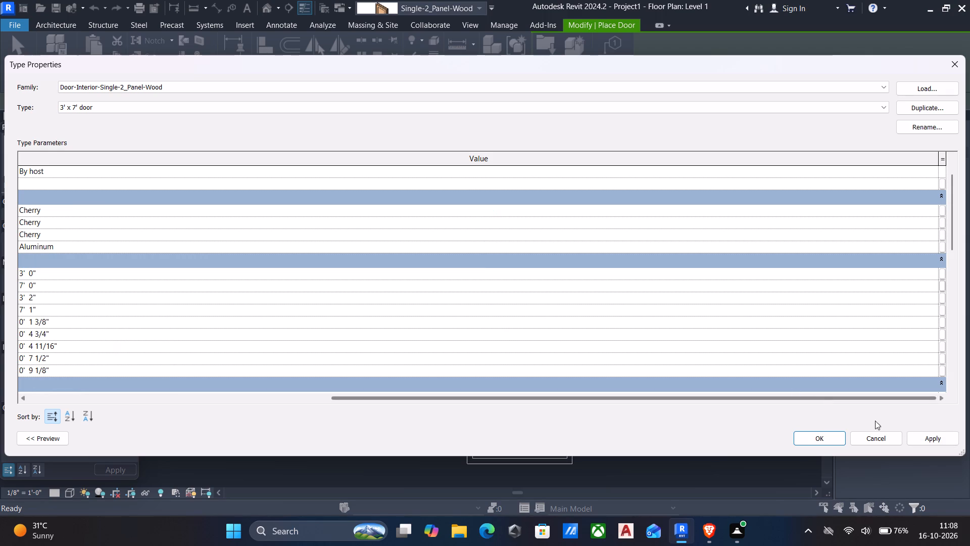
click(931, 436)
click(809, 435)
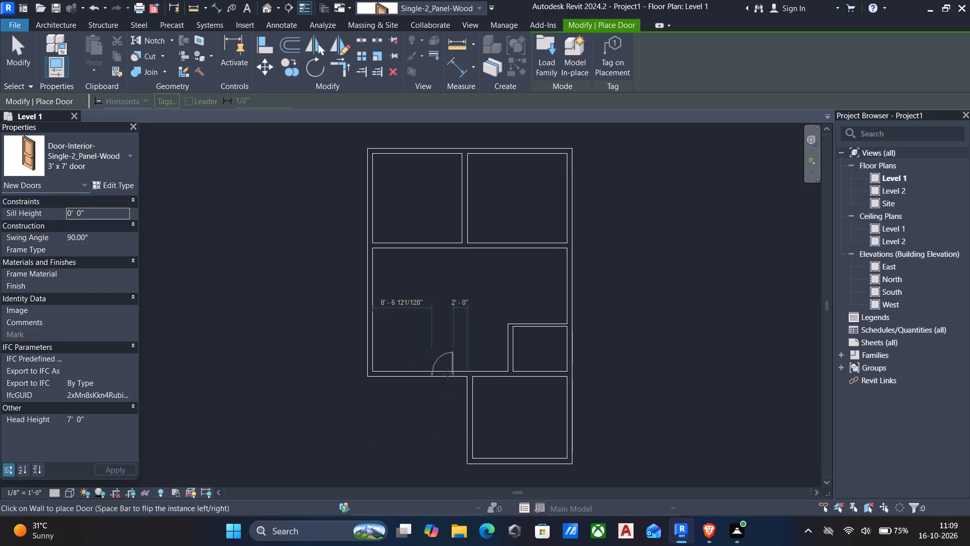
Place 3' x 7' doors in the south room's north wall and the small east room's west wall, each about 6" from the corner, opening inward.
scroll(488, 375, up, 4)
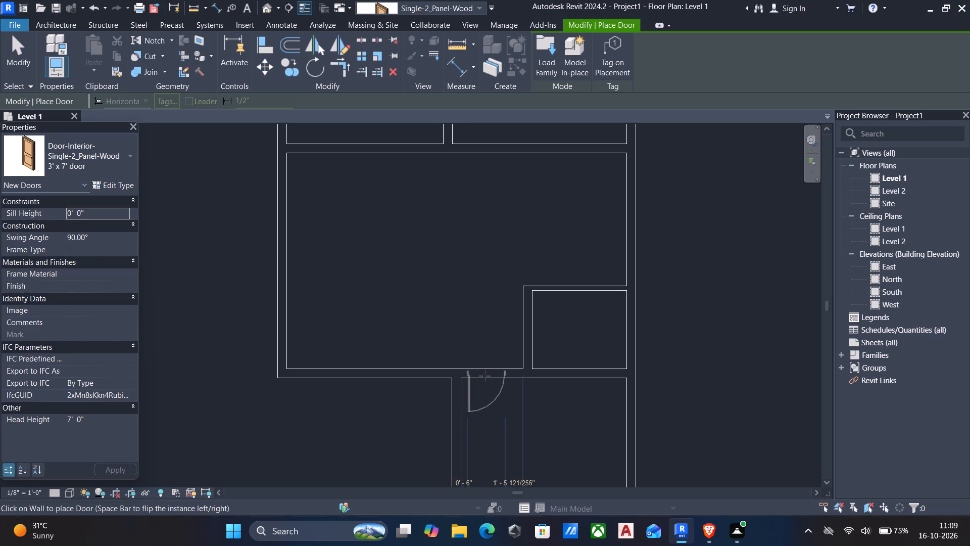
click(484, 376)
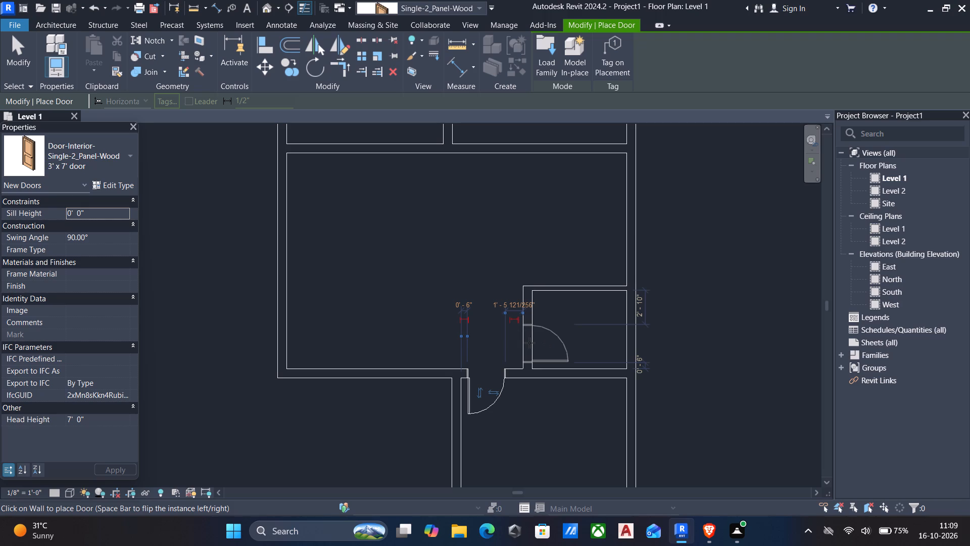
click(529, 343)
Place inward-opening 3' x 7' doors with mirrored swings in the two north rooms' south wall, each about 6" from the dividing wall.
middle_drag(456, 281, 463, 308)
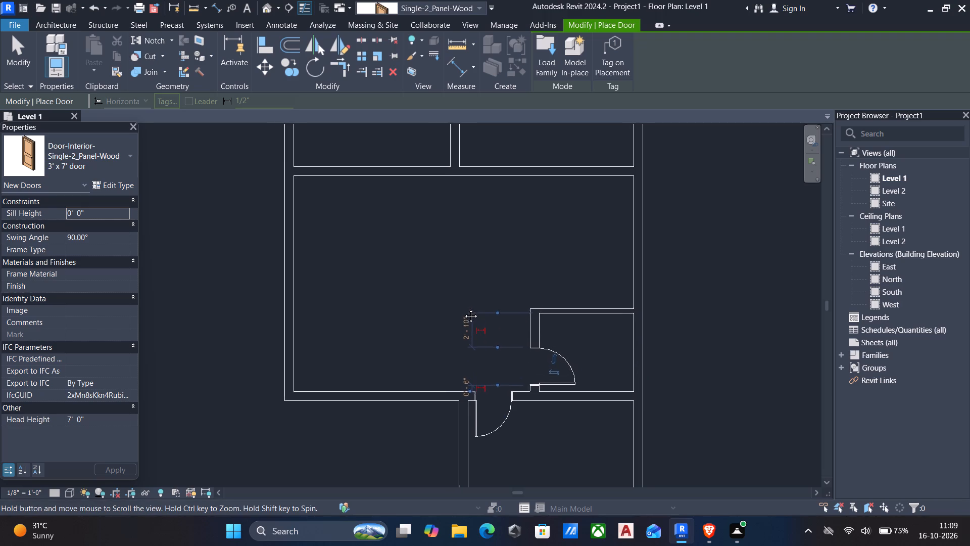
middle_drag(463, 308, 461, 414)
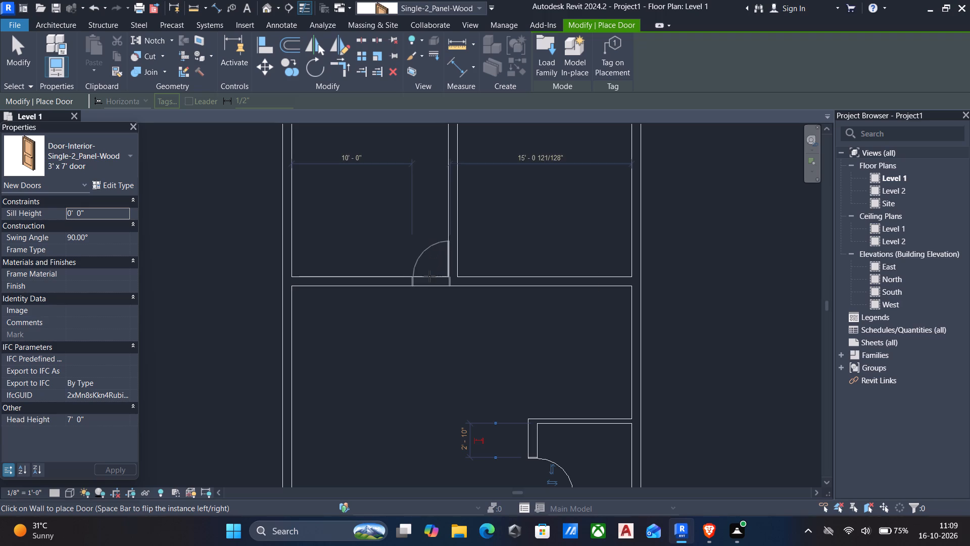
click(422, 273)
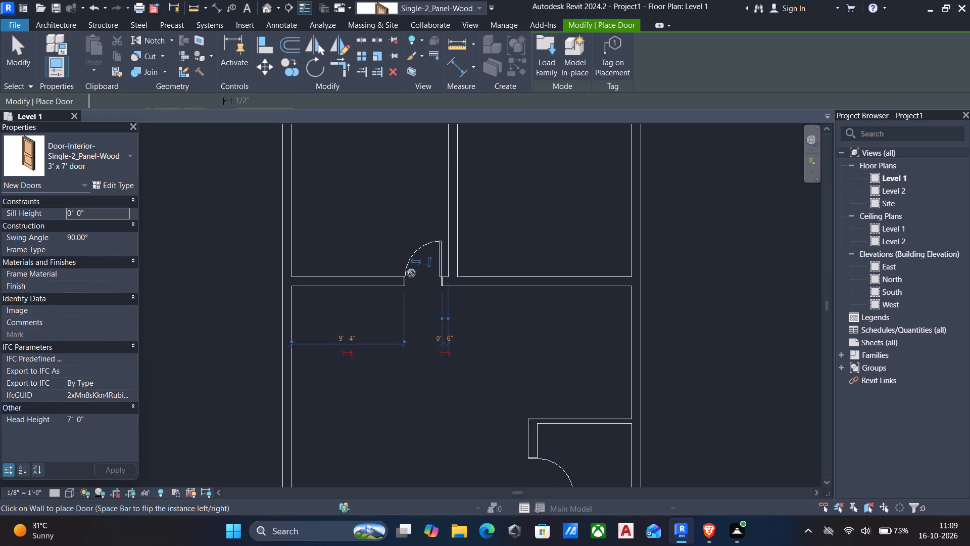
key(space)
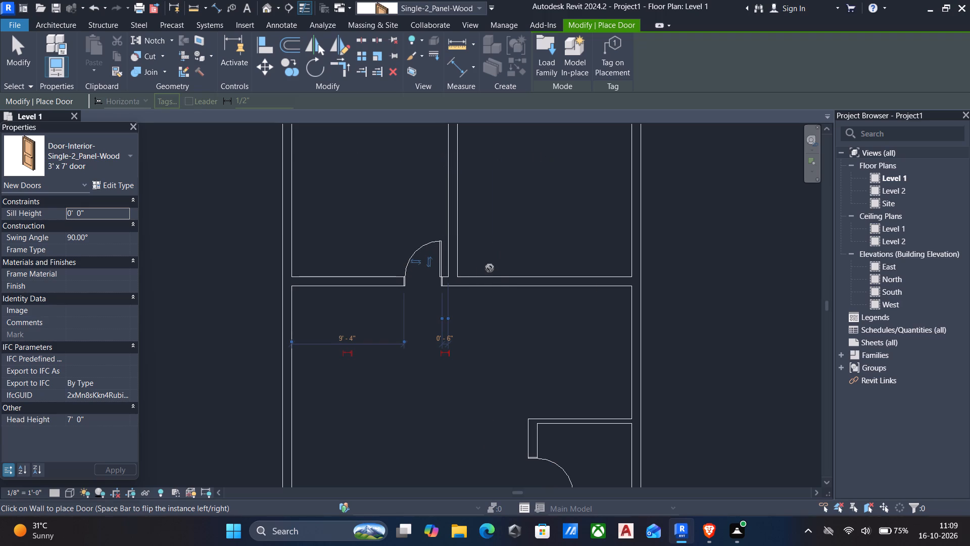
click(483, 276)
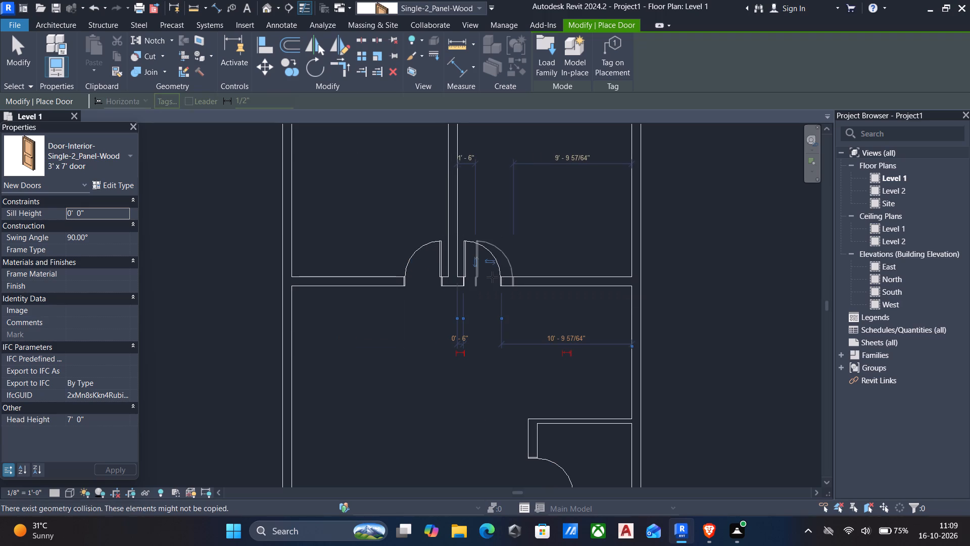
key(Escape)
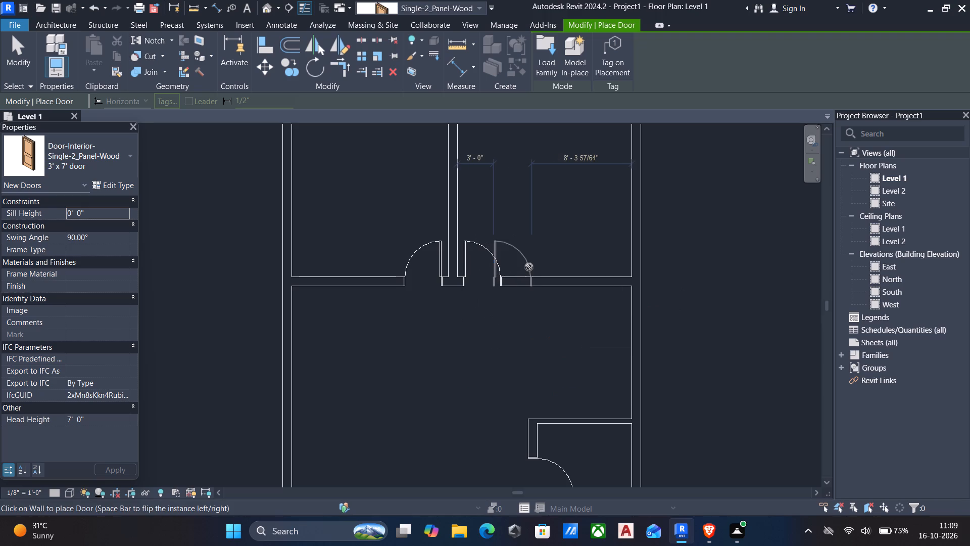
key(Escape)
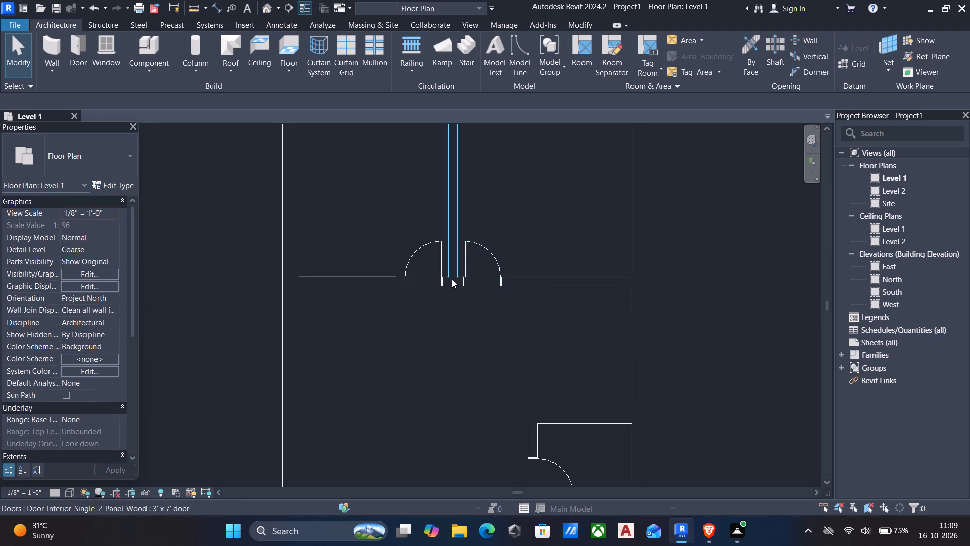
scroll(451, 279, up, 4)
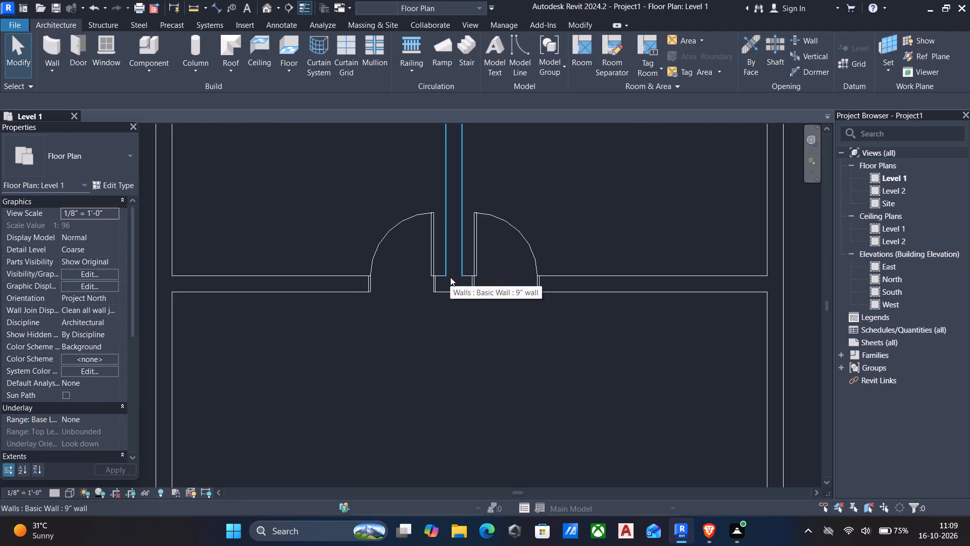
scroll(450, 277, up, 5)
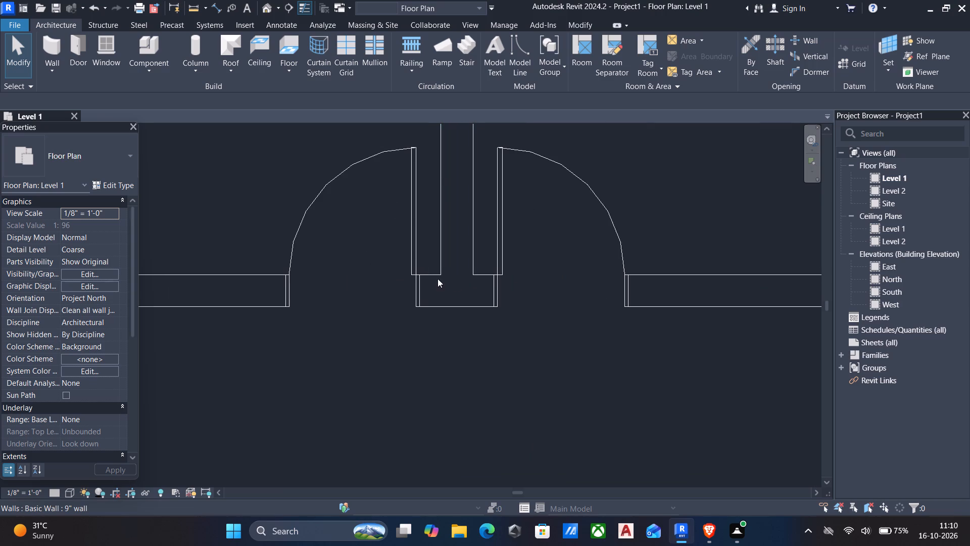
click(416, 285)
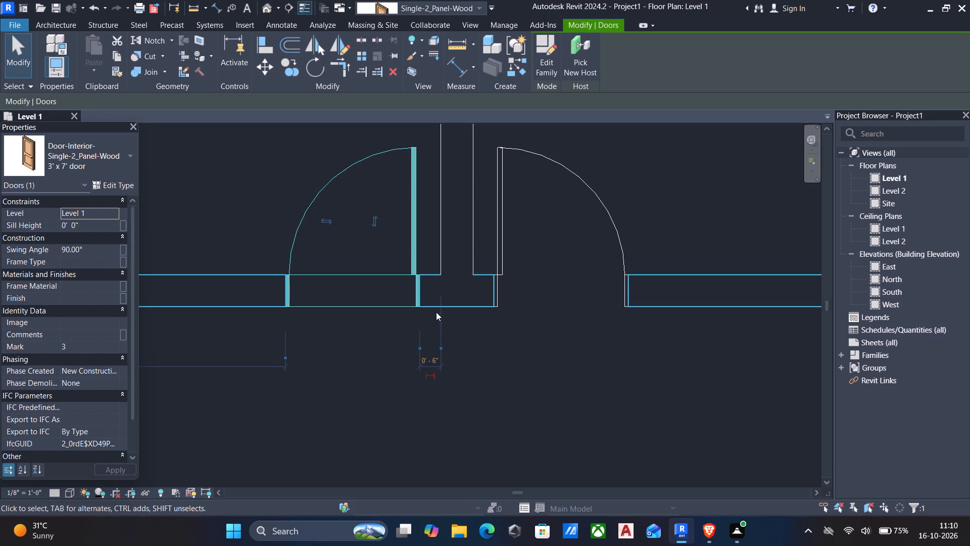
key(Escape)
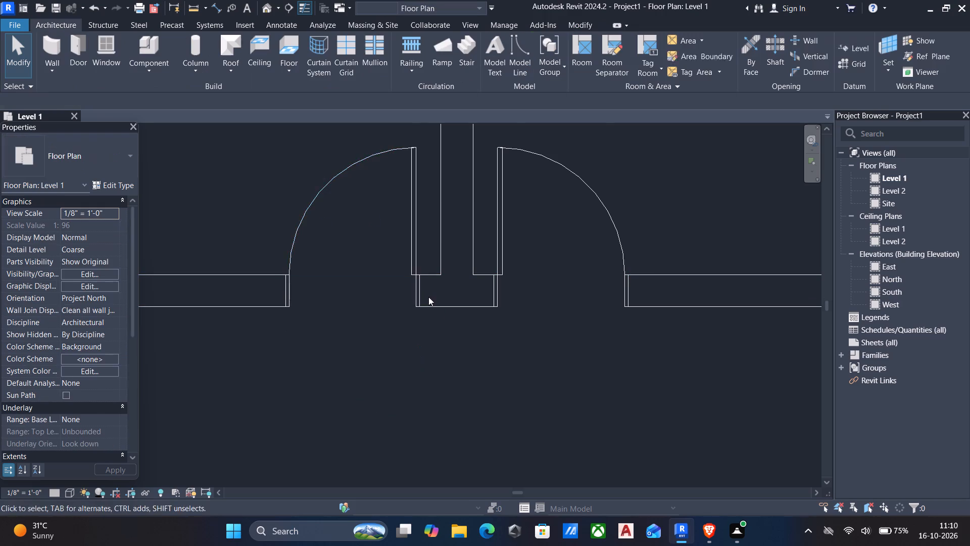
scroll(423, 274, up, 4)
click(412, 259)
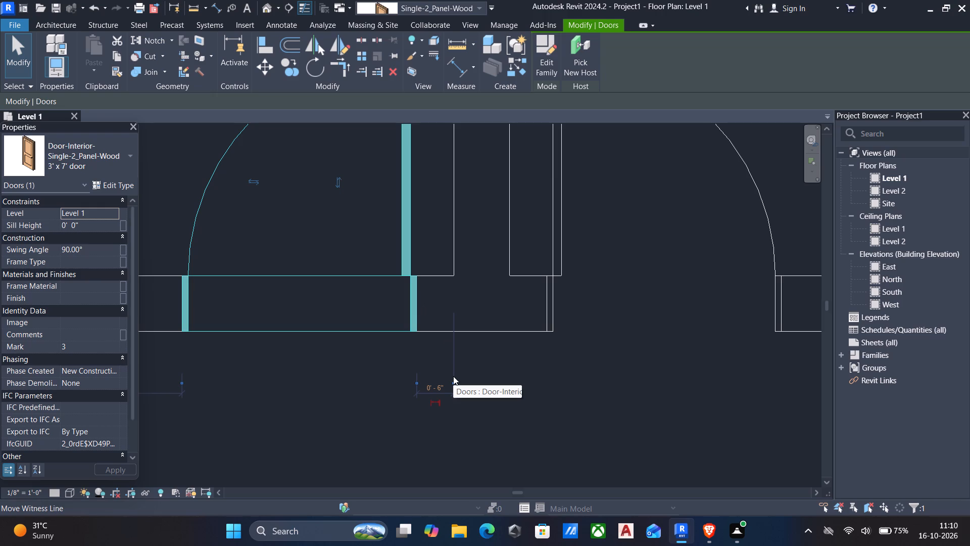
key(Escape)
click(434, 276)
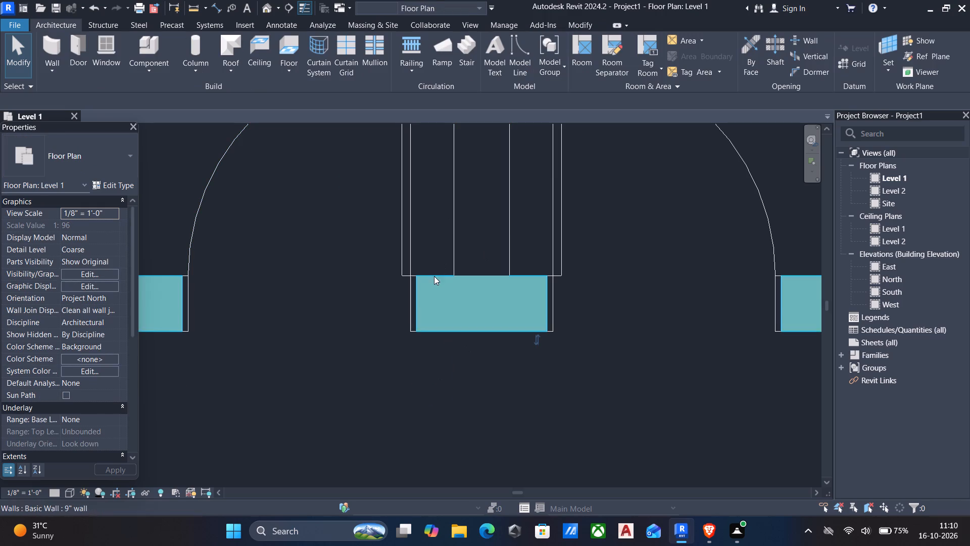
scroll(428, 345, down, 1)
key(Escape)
Set the northwest room door's distance from the dividing wall to 4.5".
click(413, 263)
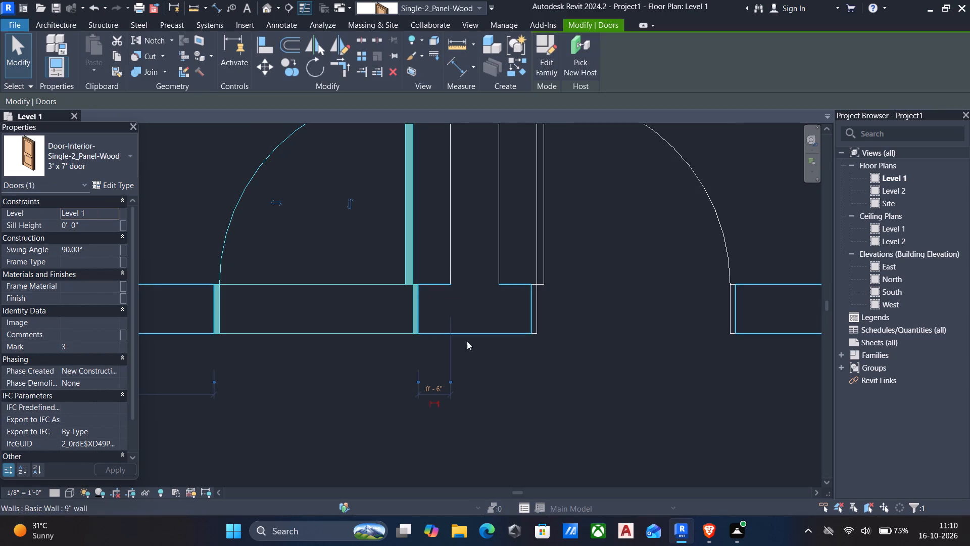
click(435, 384)
key(4)
text(.5)
key(shift+quotedbl)
key(Return)
Set the northeast room door's distance from the dividing wall to 4.5".
scroll(601, 365, down, 3)
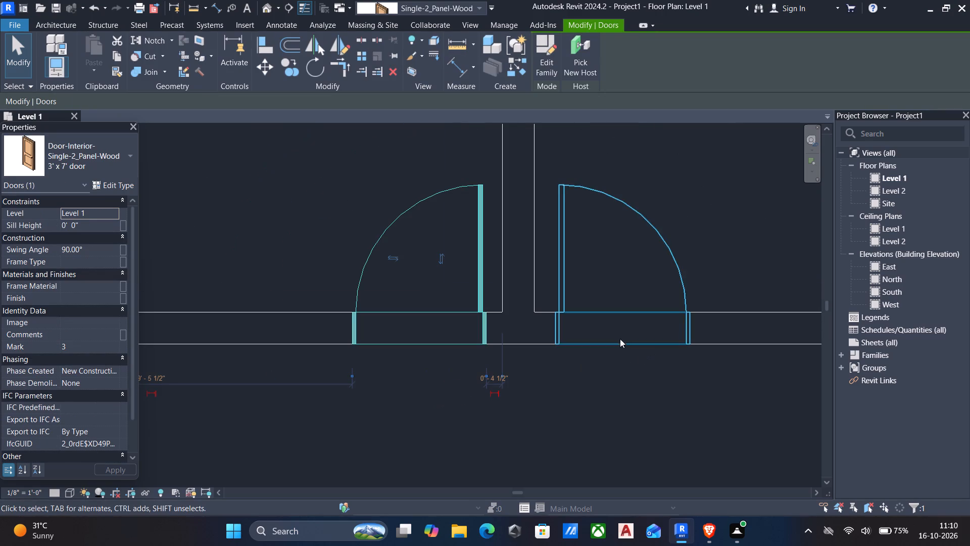
click(556, 304)
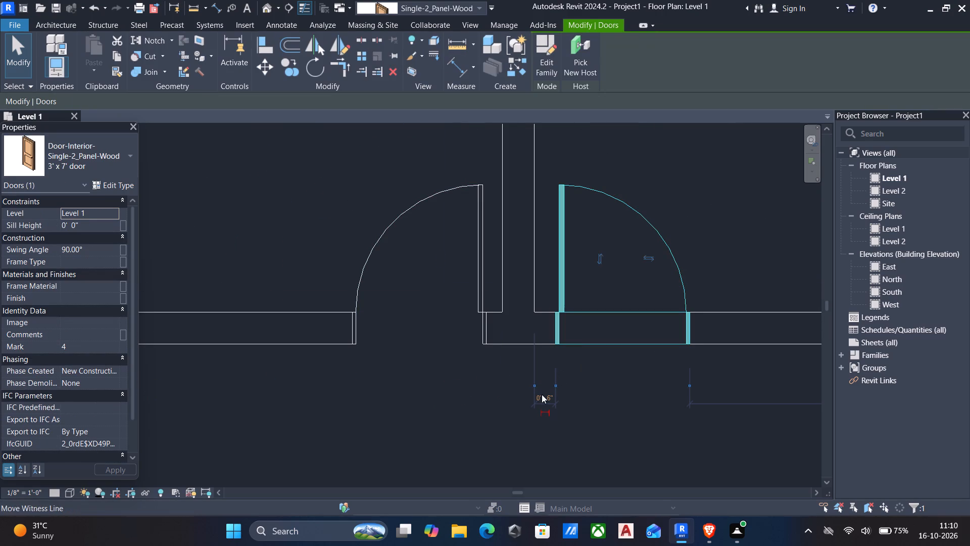
click(548, 395)
key(4)
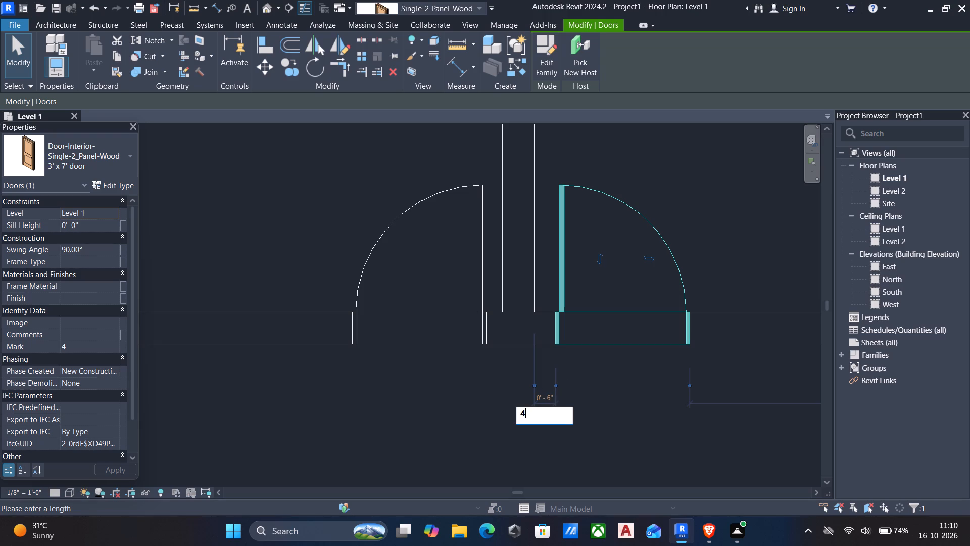
text(.5)
key(shift+quotedbl)
key(Return)
Set the south room door's distance from that room's west wall to 4.5".
scroll(519, 384, down, 3)
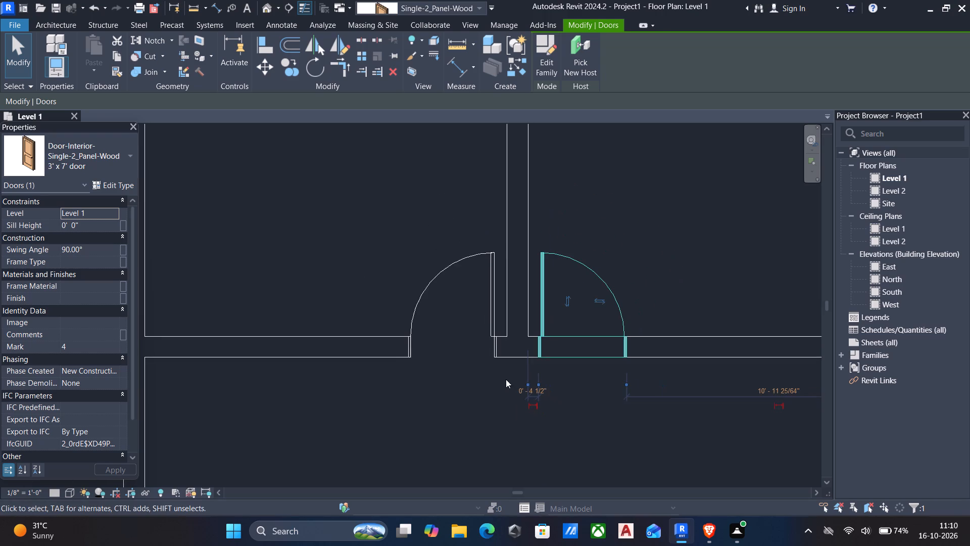
scroll(441, 261, down, 5)
middle_drag(416, 357, 383, 279)
scroll(383, 278, down, 4)
middle_drag(383, 358, 383, 279)
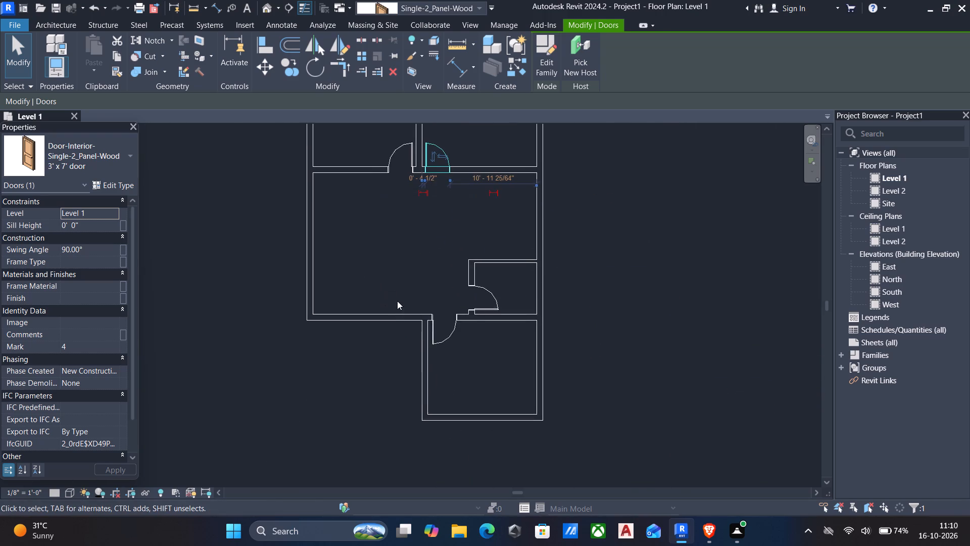
scroll(404, 306, up, 4)
click(454, 341)
scroll(453, 319, up, 2)
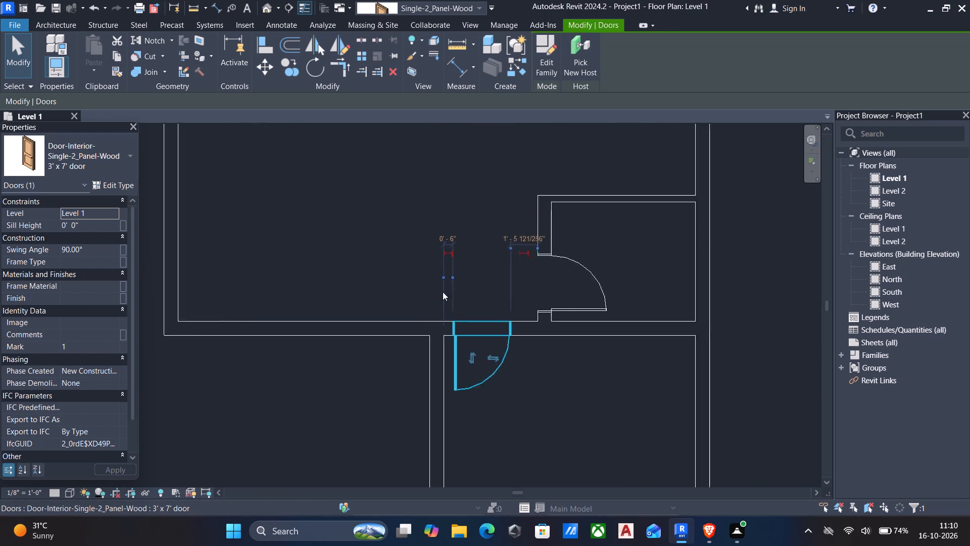
scroll(443, 292, up, 2)
scroll(447, 224, up, 3)
click(448, 224)
key(4)
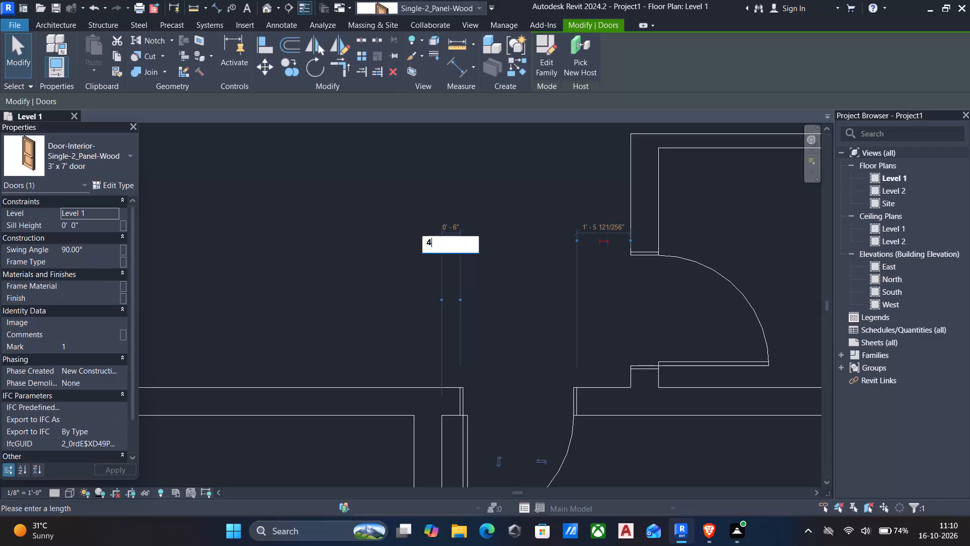
key(period)
key(period)
key(BackSpace)
text(5")
key(Return)
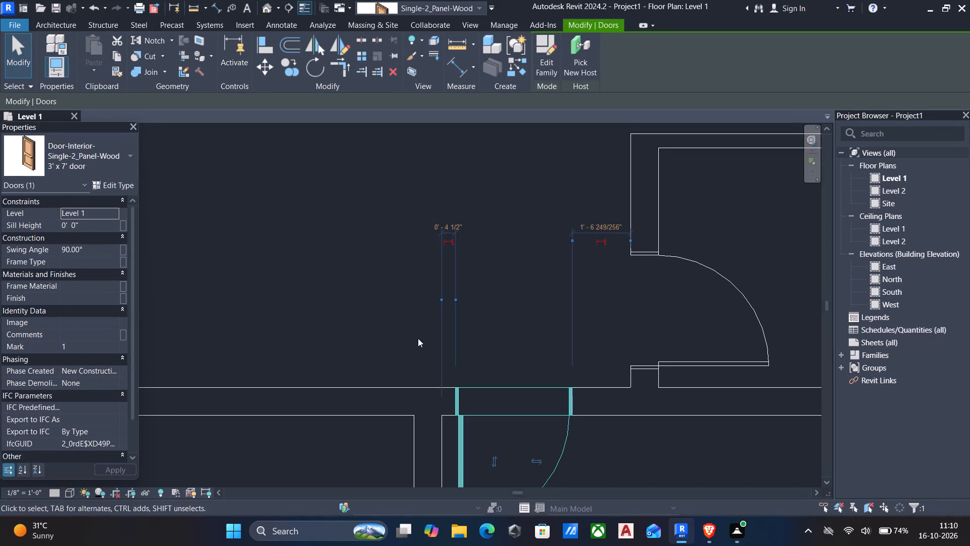
middle_drag(417, 339, 407, 313)
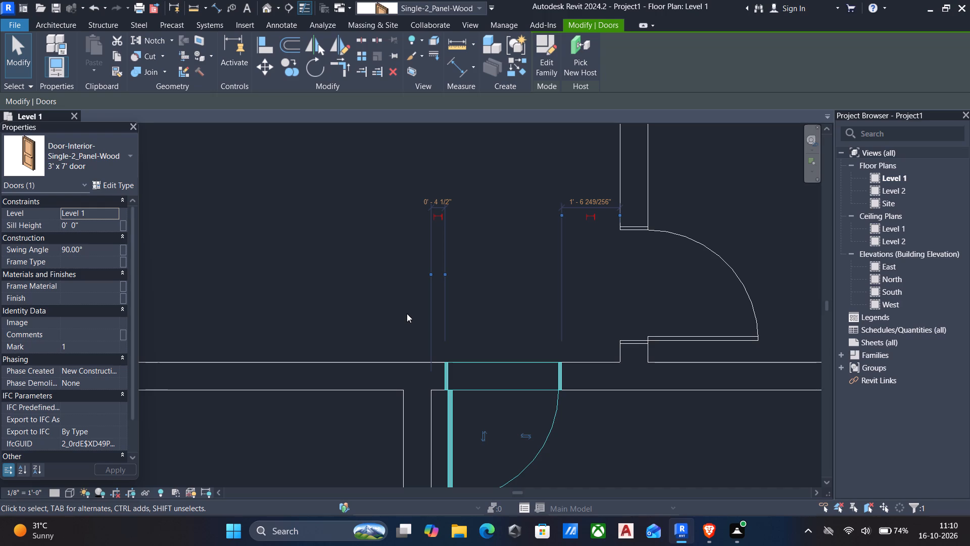
key(Escape)
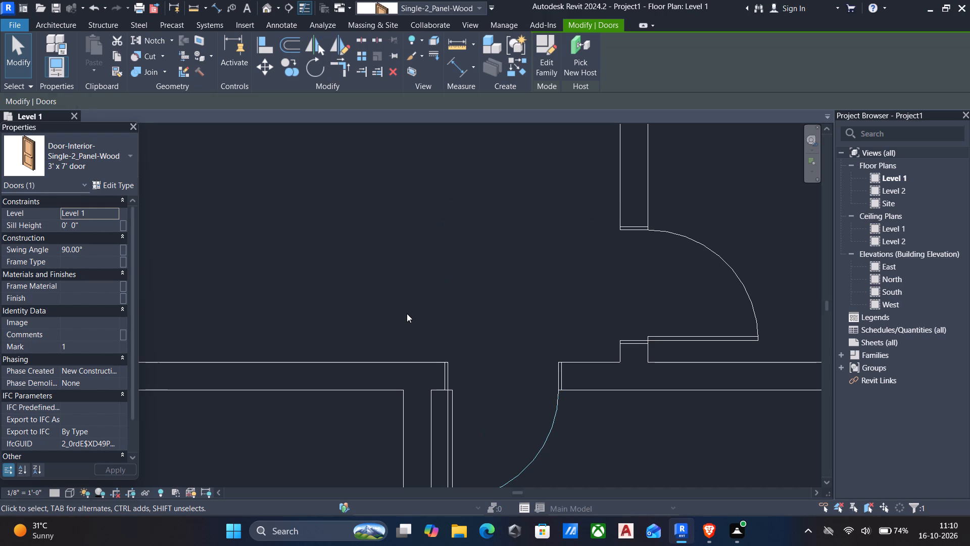
key(Escape)
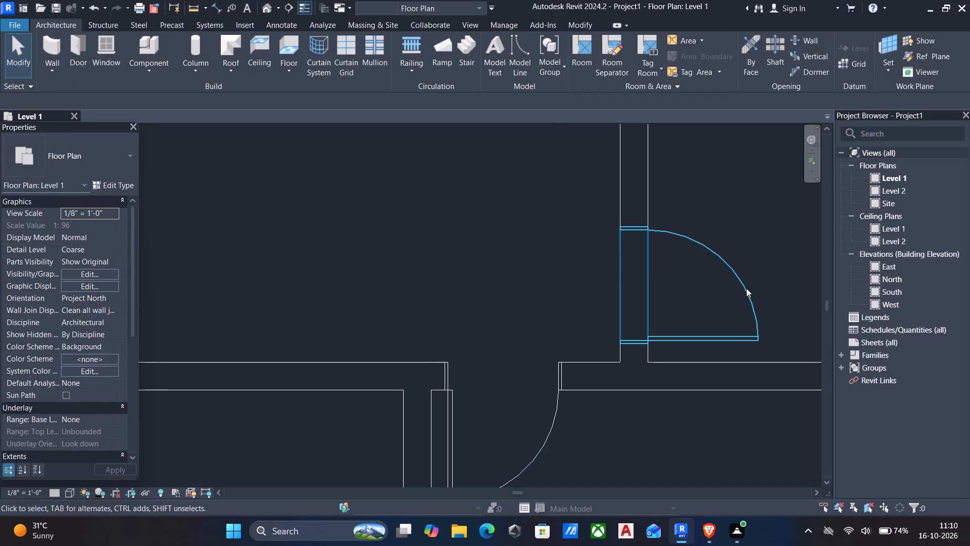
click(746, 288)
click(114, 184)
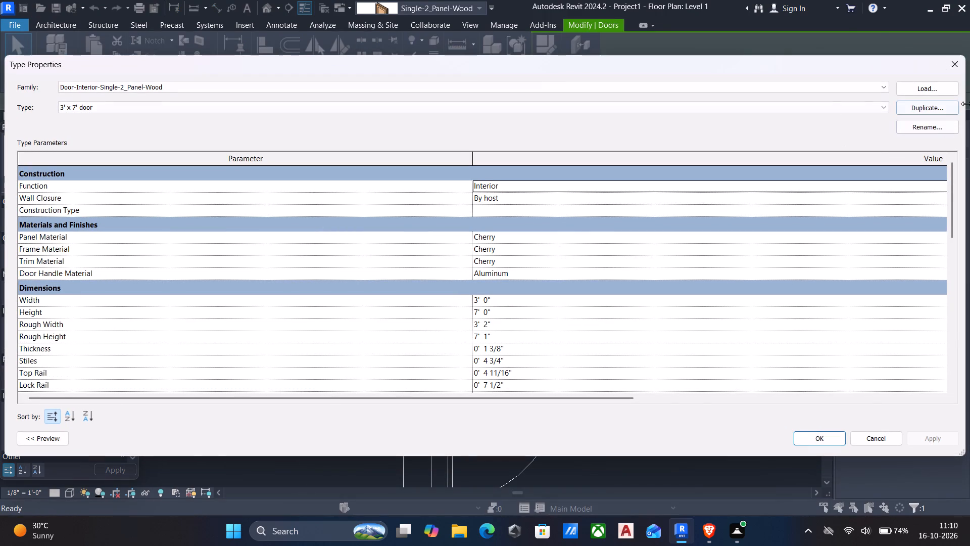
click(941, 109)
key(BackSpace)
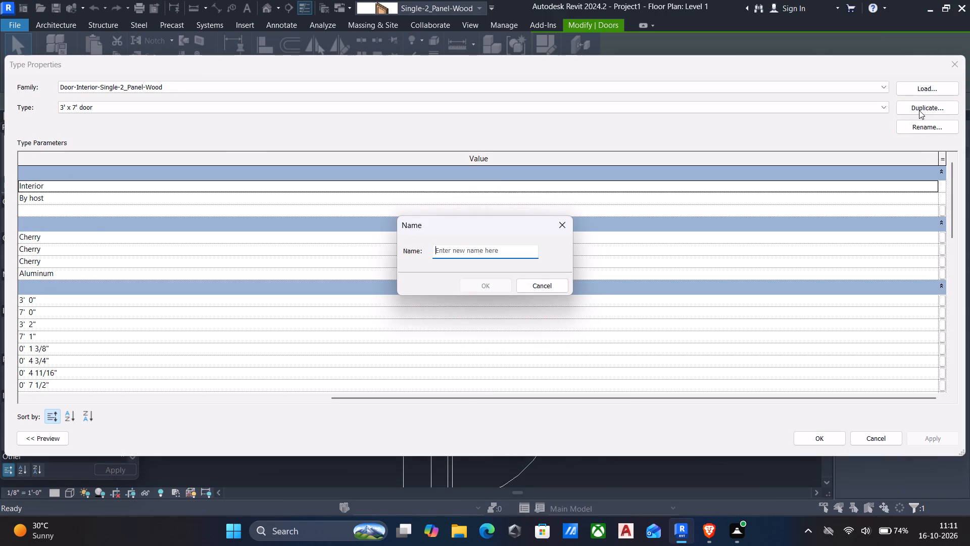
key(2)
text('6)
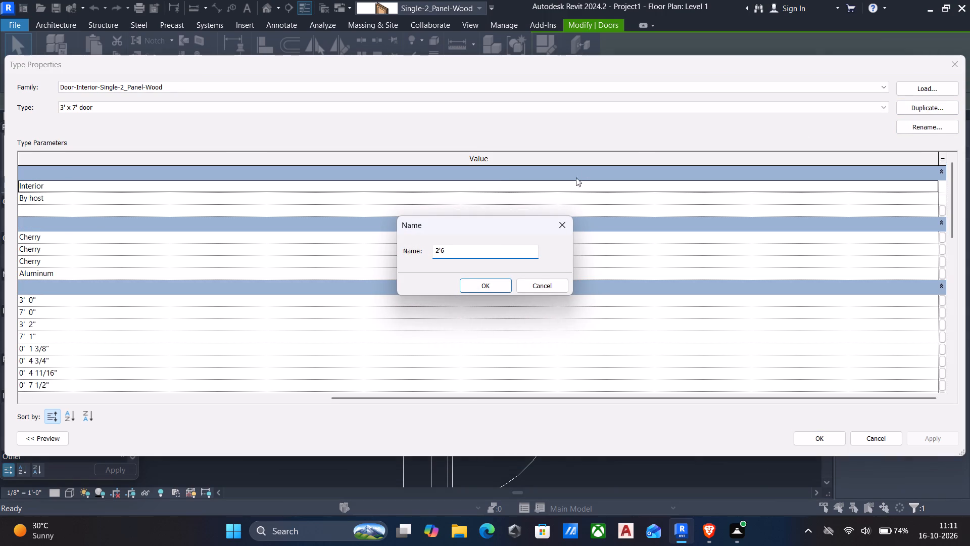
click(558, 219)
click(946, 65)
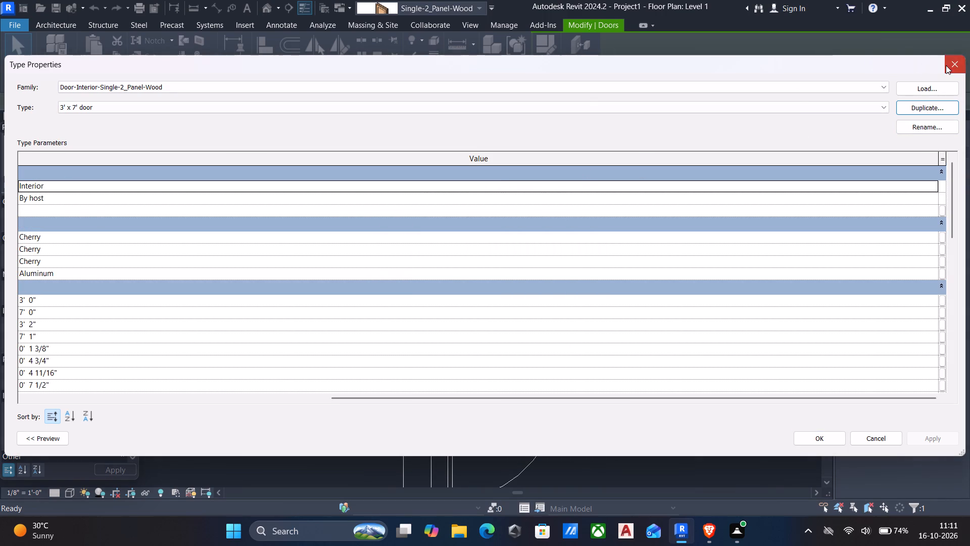
Delete the selected 3' x 7' door from the small room's west wall.
key(Delete)
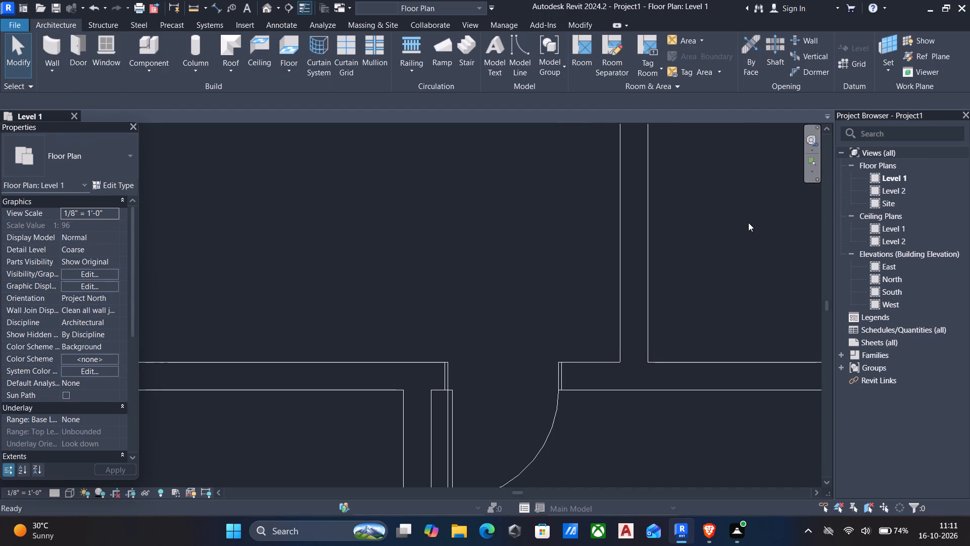
Duplicate the Single-Flush 30" x 80" door type under the name 2'6" x 7'.
text(dr)
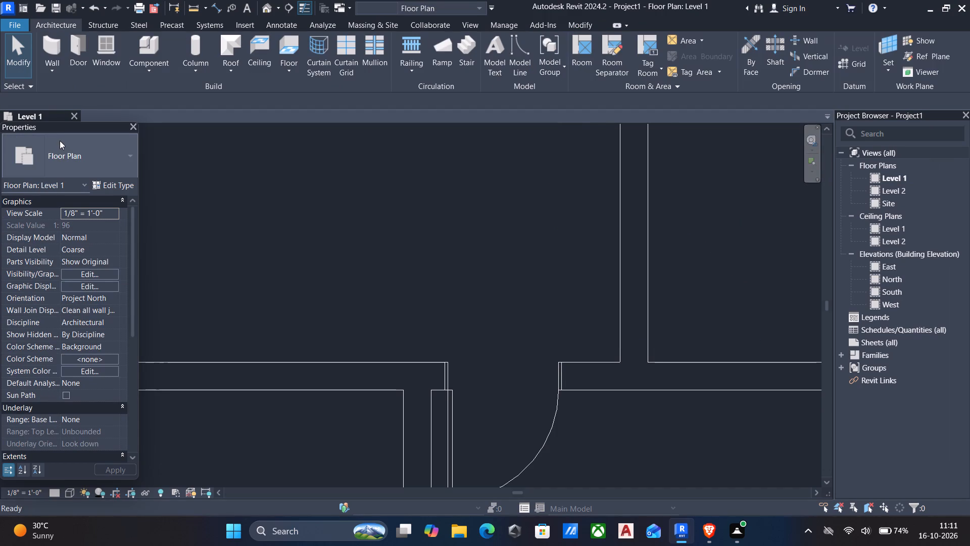
key(d)
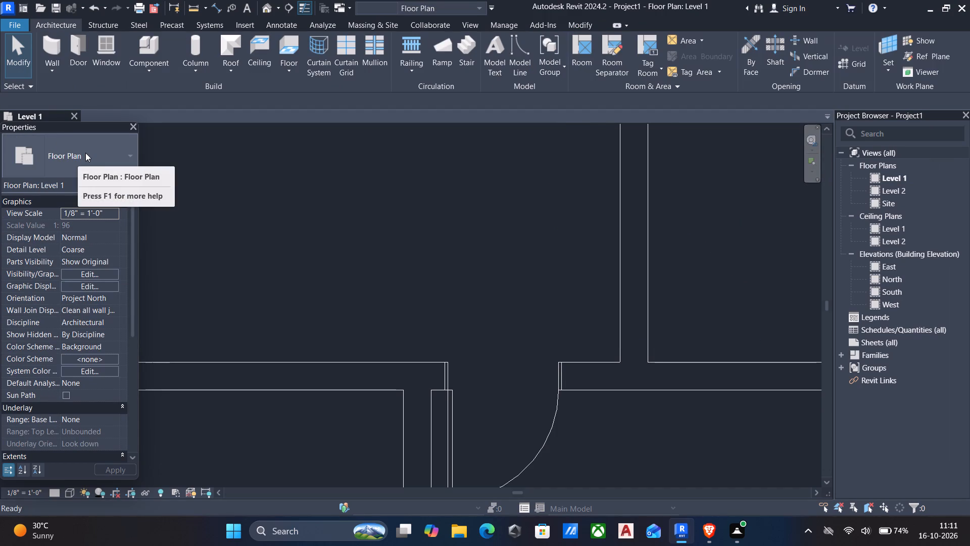
key(r)
scroll(420, 227, down, 3)
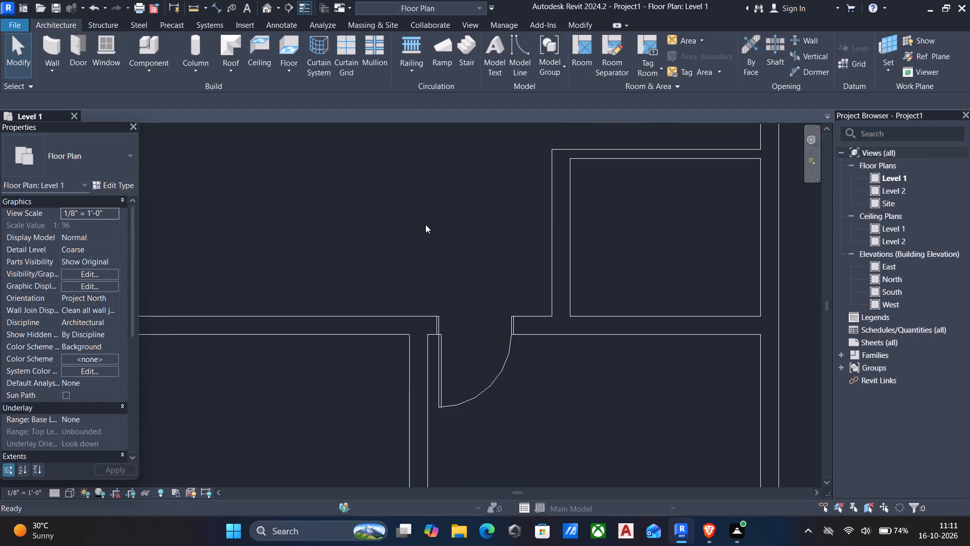
key(d)
key(r)
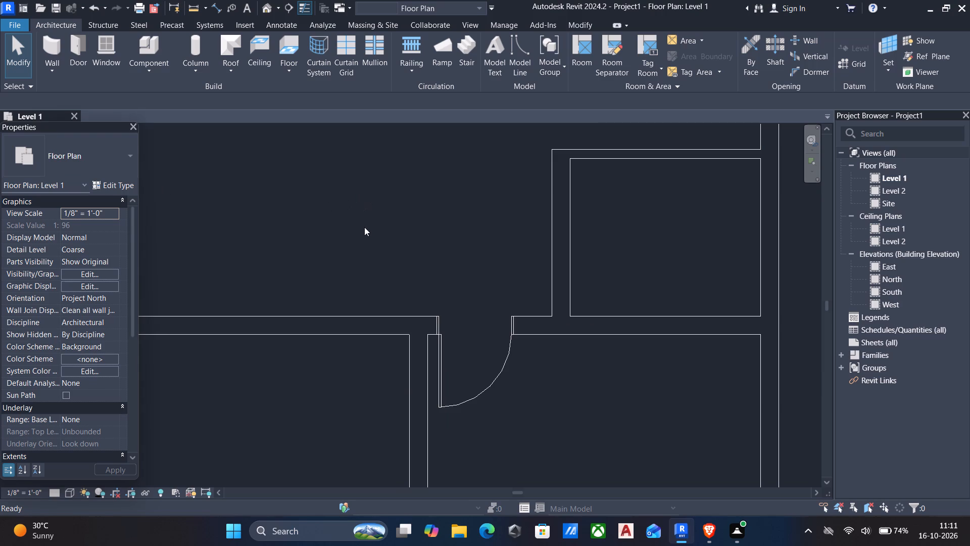
click(364, 227)
click(339, 228)
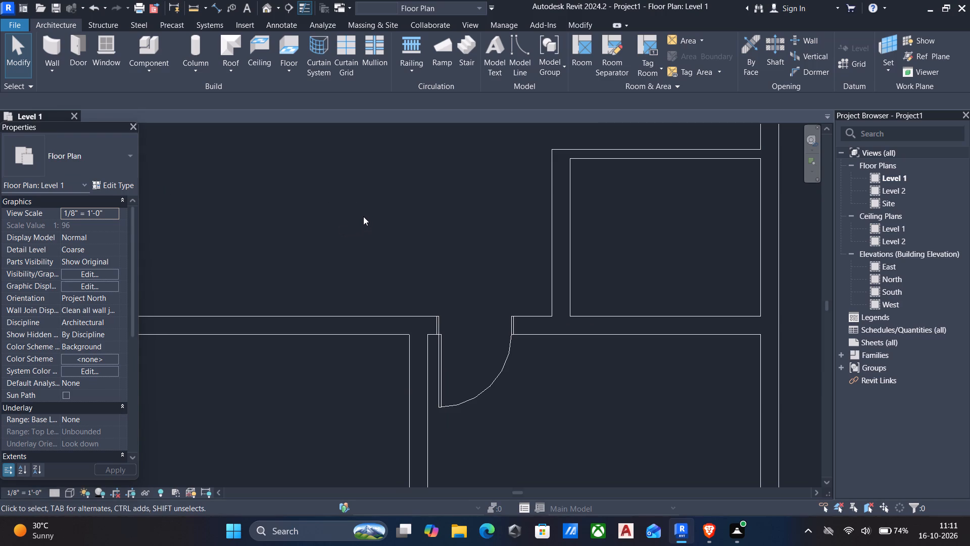
text(dr)
click(76, 149)
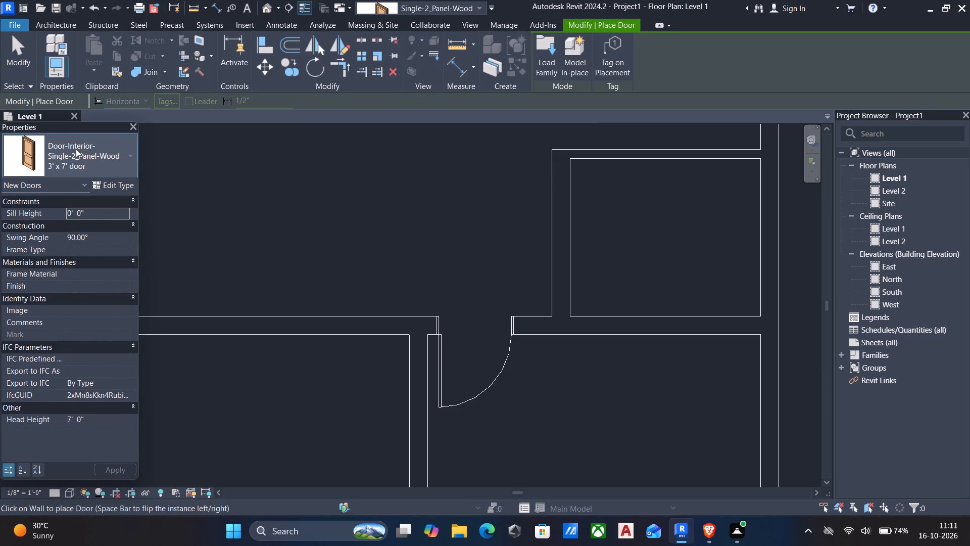
scroll(92, 242, up, 4)
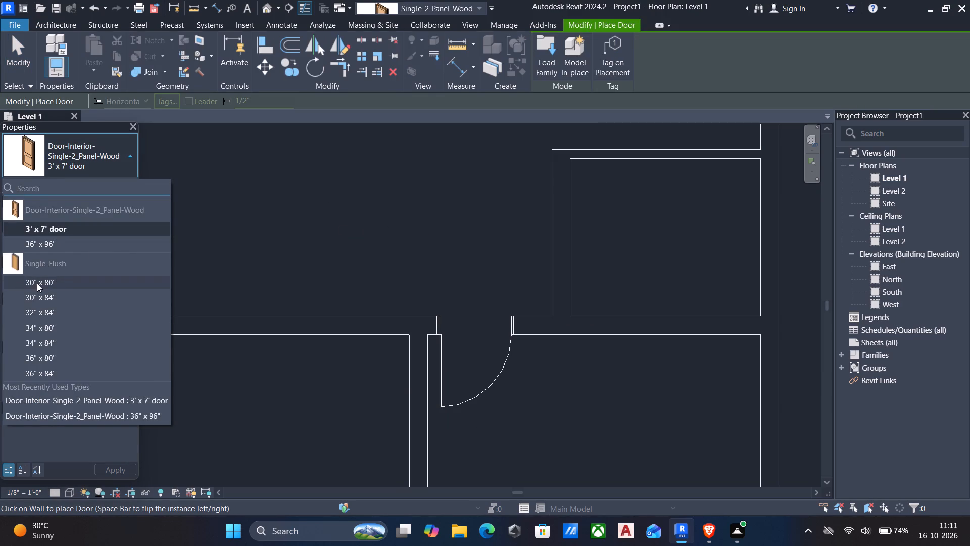
click(37, 283)
click(126, 186)
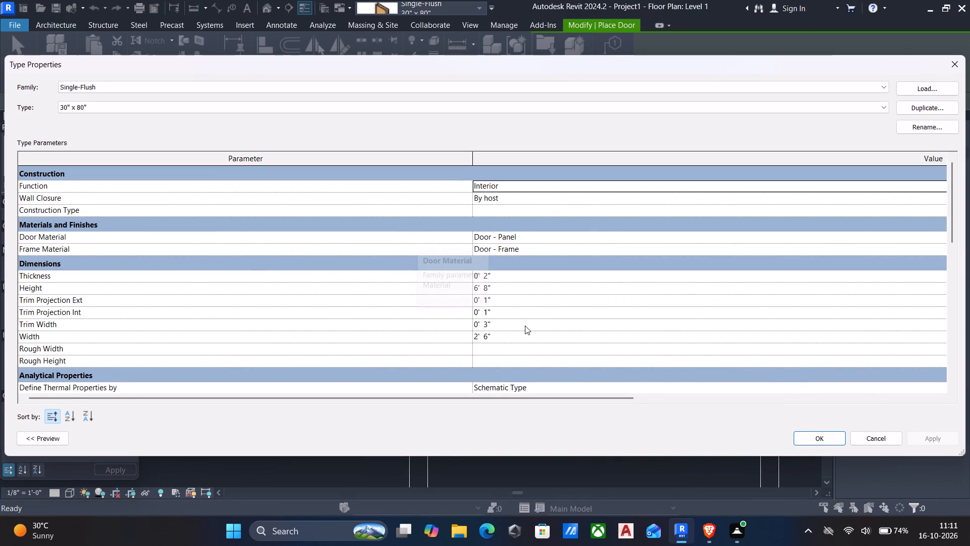
click(917, 107)
key(BackSpace)
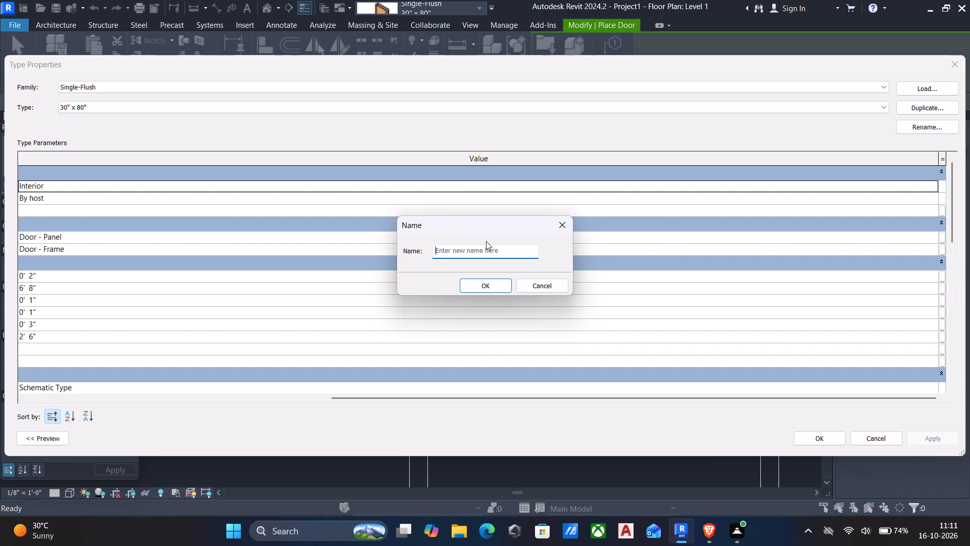
text(2'6)
text(" x)
key(space)
key(7)
key(apostrophe)
click(474, 283)
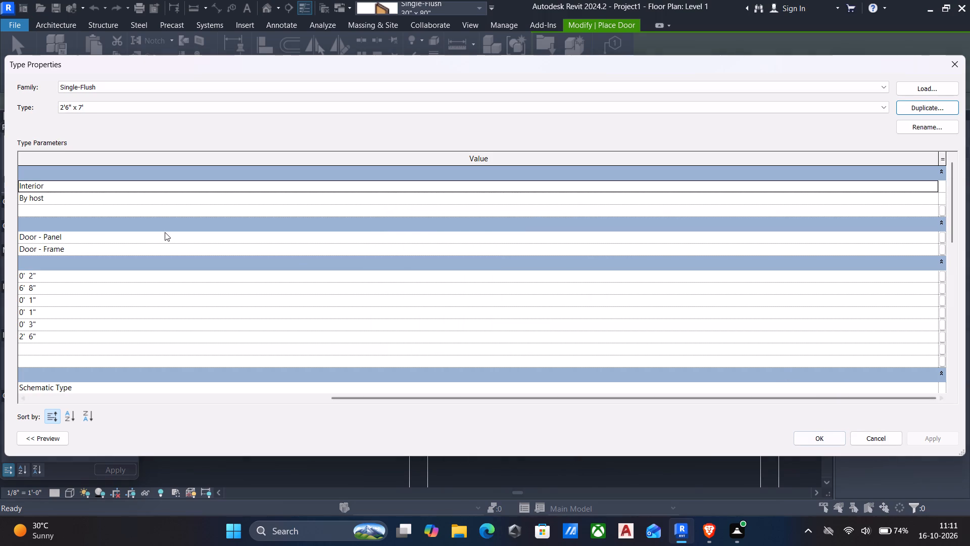
Set the 2'6" x 7' door type's height to 7' and apply it.
click(53, 288)
key(7)
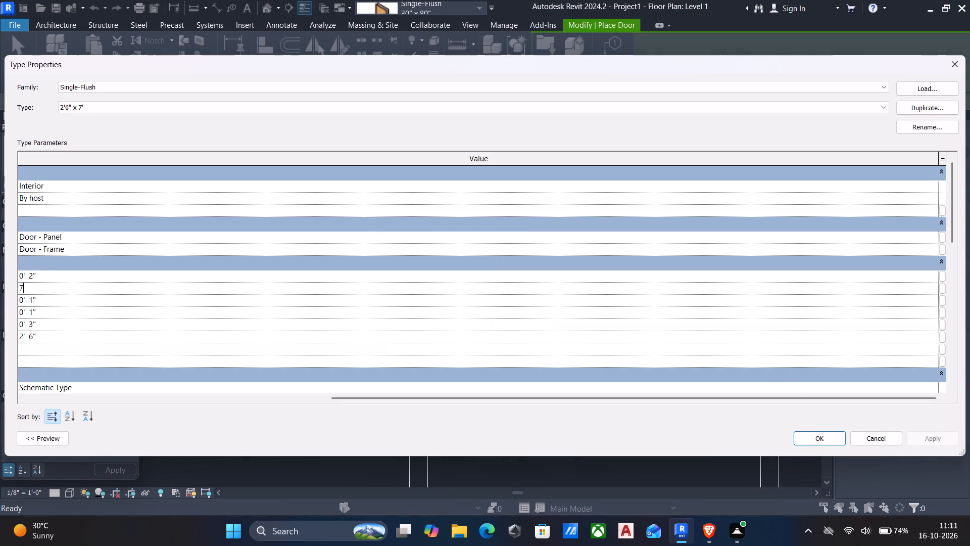
key(apostrophe)
key(Return)
click(939, 437)
click(801, 438)
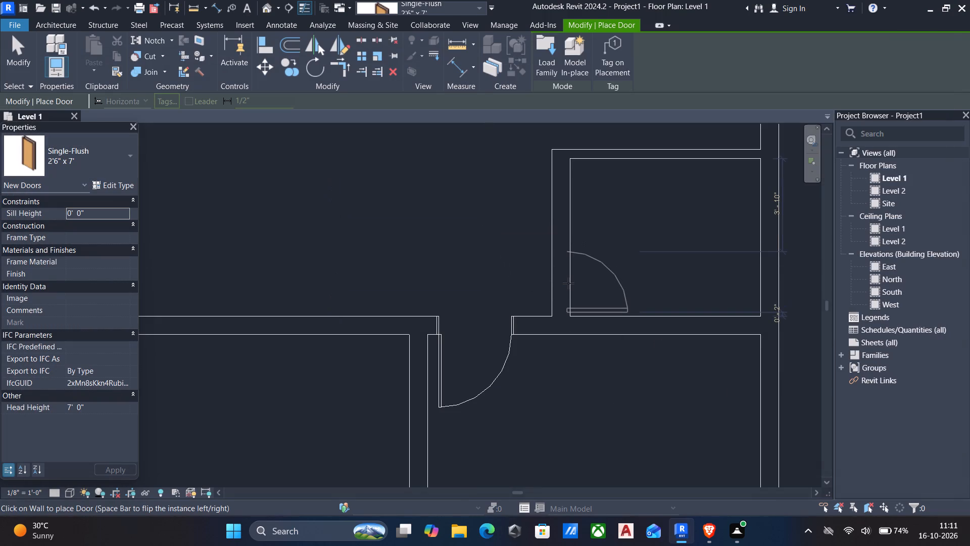
Place an inward-opening 2'6" x 7' door in the small room's west wall, about 1" from the south wall, with its hinge at the north end.
click(568, 284)
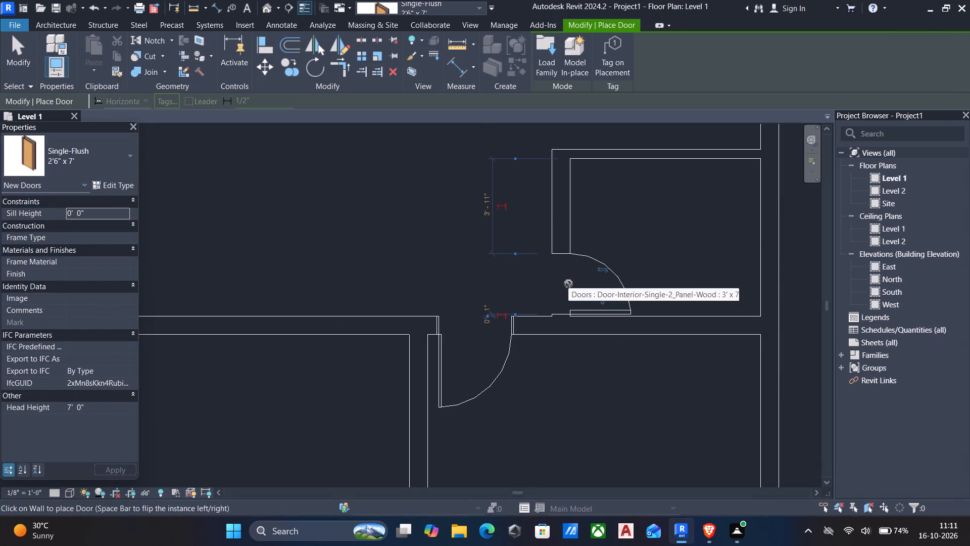
key(Escape)
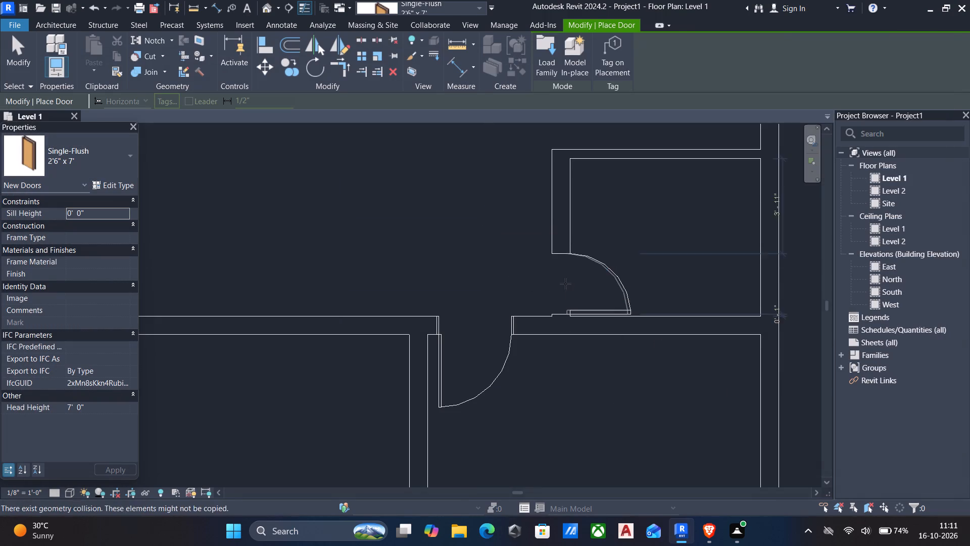
key(Escape)
click(618, 282)
key(space)
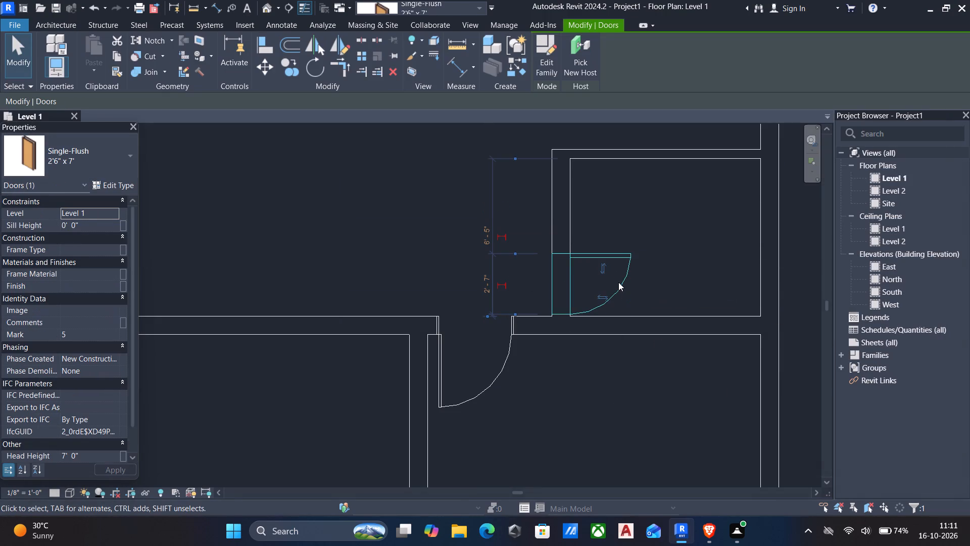
Move the small room's door north and set its distance from the room's north wall to 4.5".
key(Up)
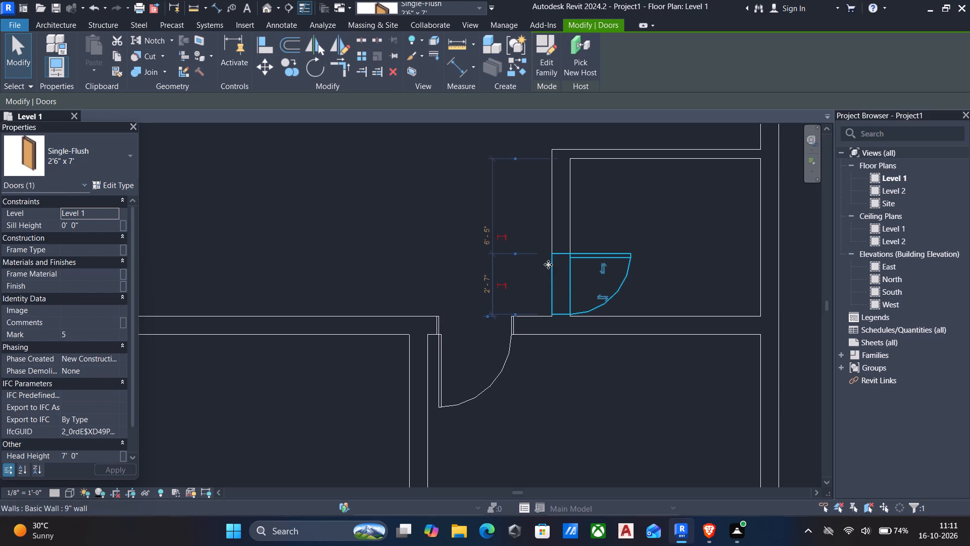
key(Up)
key(Up)
key(Up)
key(Up)
key(Up)
key(Up)
key(Up)
key(Up)
key(Up)
key(Up)
key(Up)
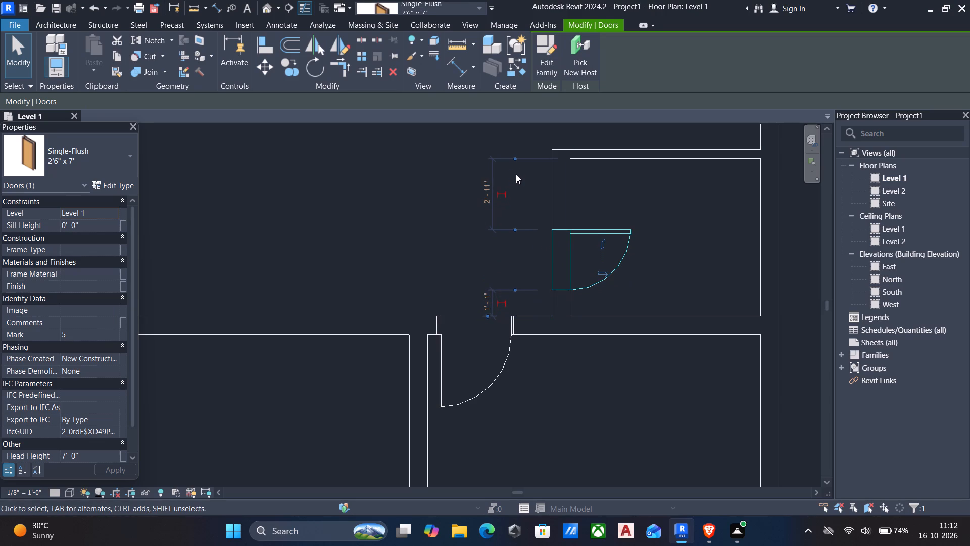
key(Up)
key(Up)
key(Up)
key(Up)
click(480, 190)
text(4.5)
key(shift+quotedbl)
key(Return)
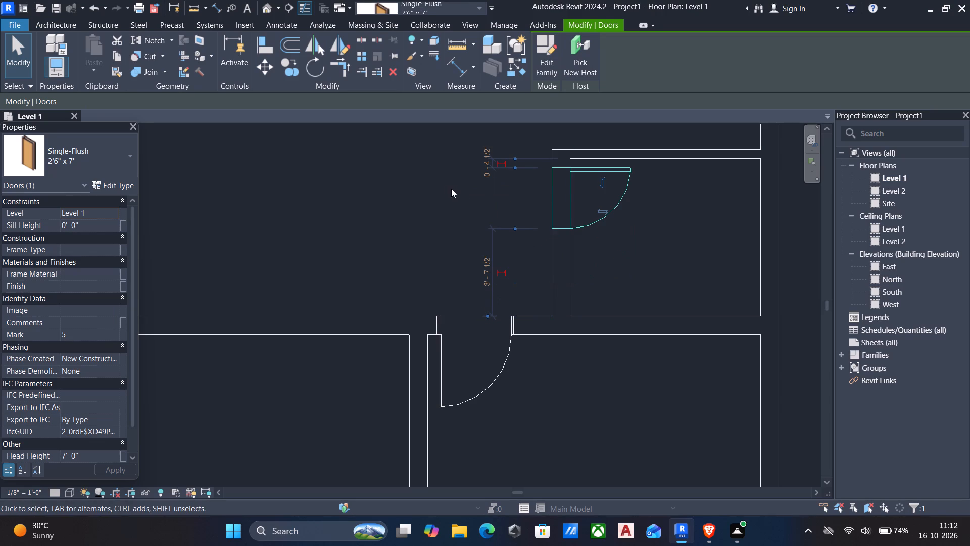
key(Escape)
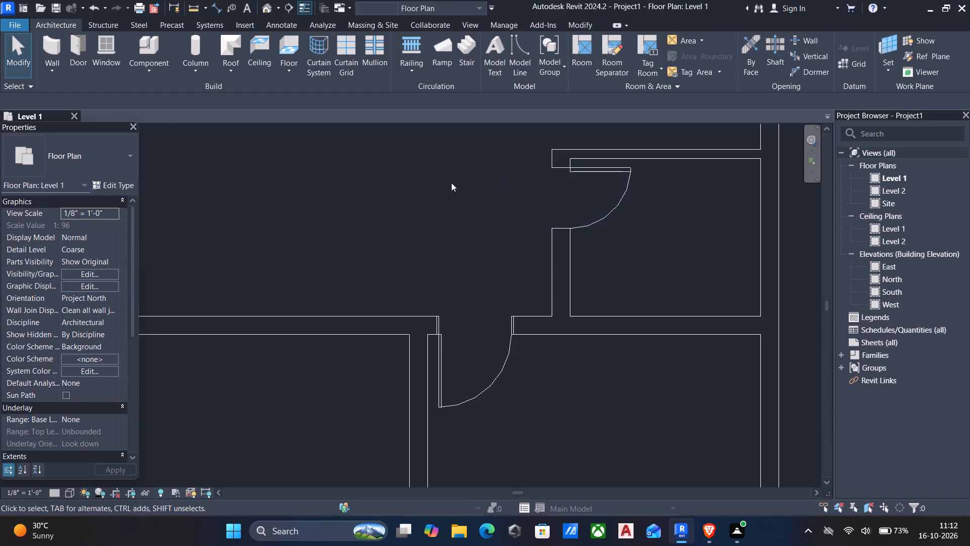
Duplicate the Window-Casement-Double 48" x 60" window type under the name 4' x 4'.
scroll(458, 190, down, 2)
middle_drag(452, 207, 501, 207)
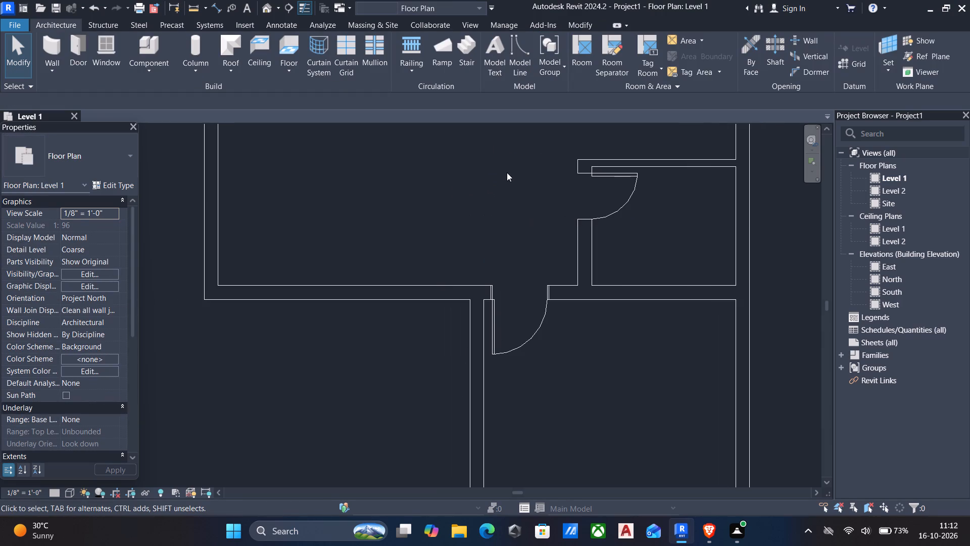
middle_drag(507, 173, 521, 191)
scroll(523, 193, down, 4)
middle_drag(501, 197, 490, 256)
scroll(490, 257, down, 5)
middle_drag(492, 252, 472, 313)
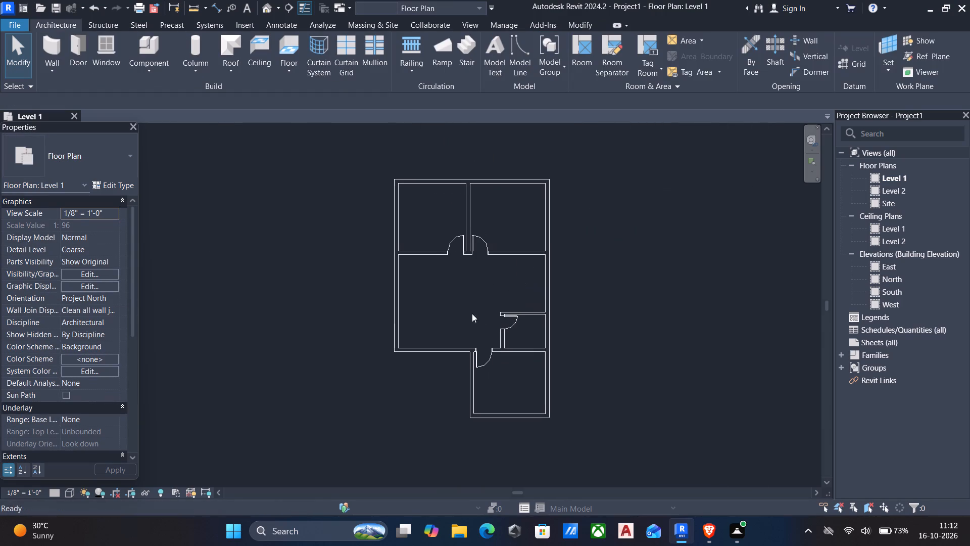
middle_drag(462, 304, 454, 304)
scroll(476, 295, up, 2)
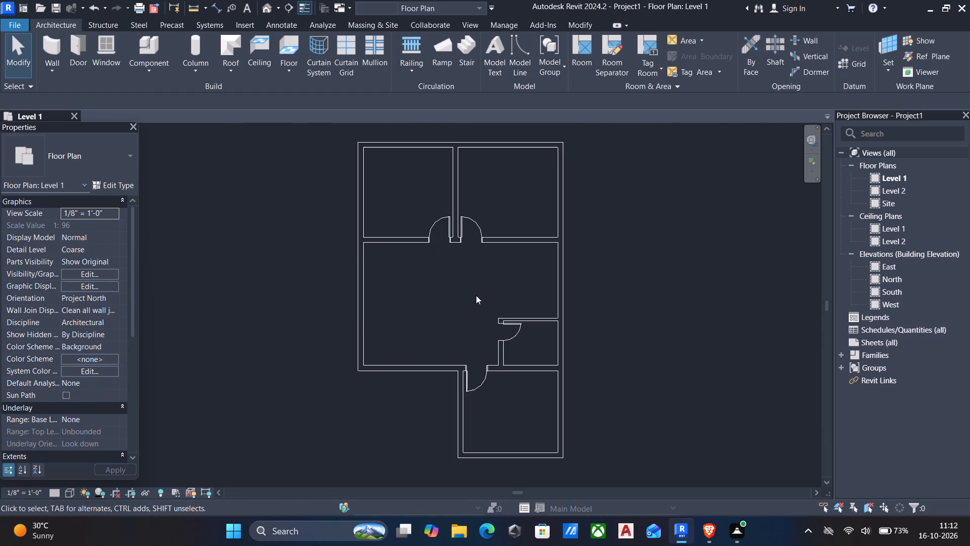
middle_drag(476, 295, 480, 332)
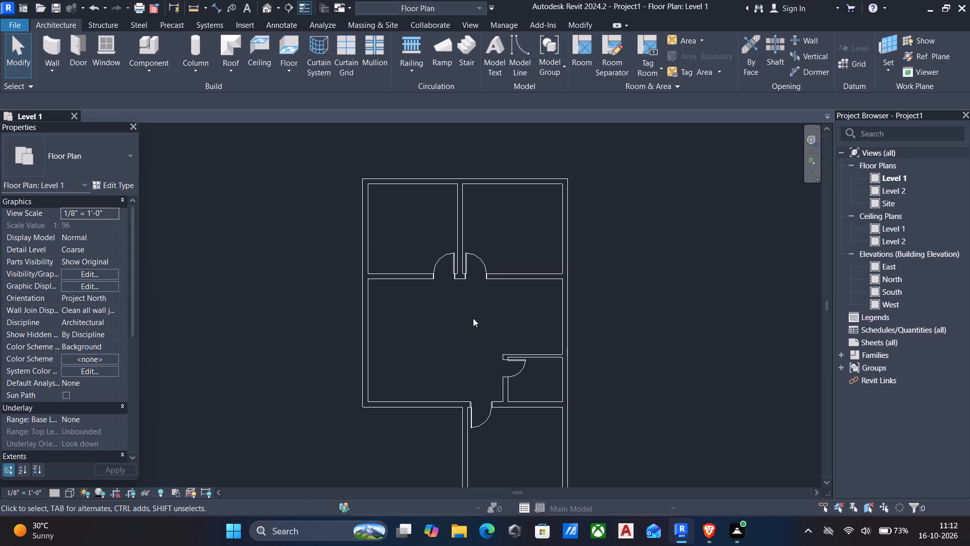
text(wn)
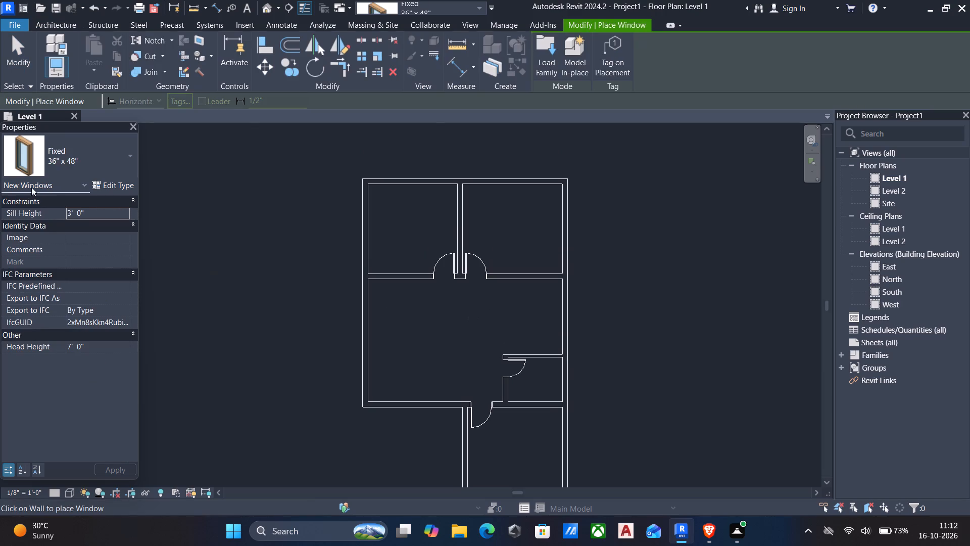
click(76, 167)
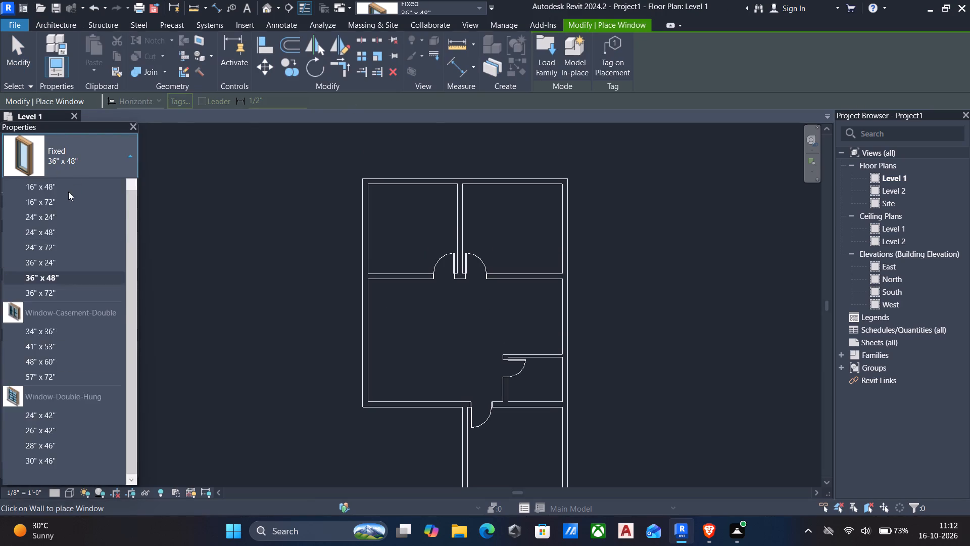
scroll(68, 255, down, 3)
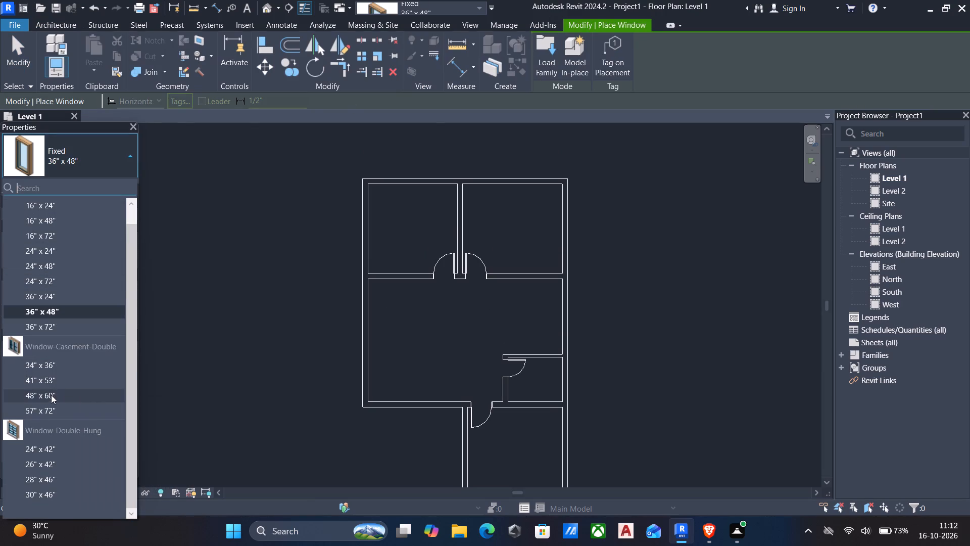
click(51, 398)
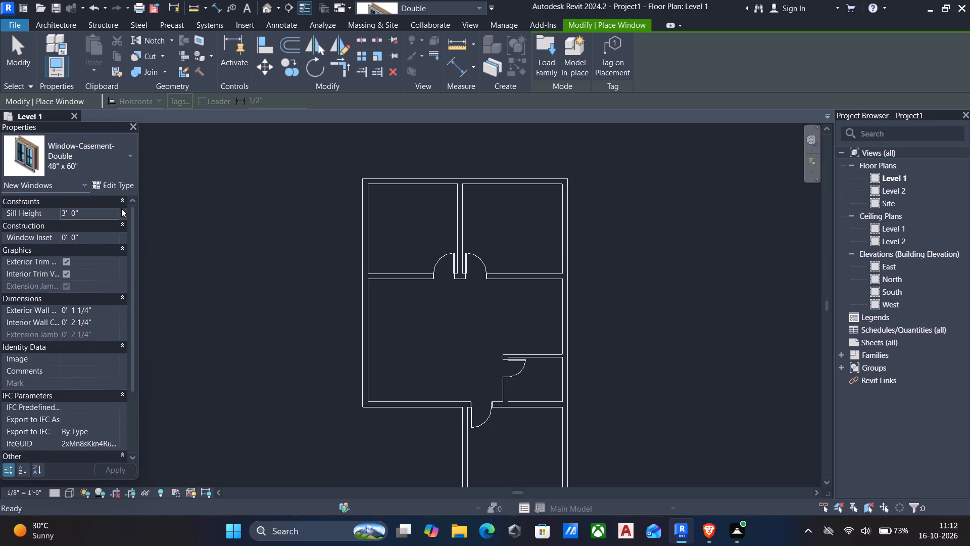
click(119, 183)
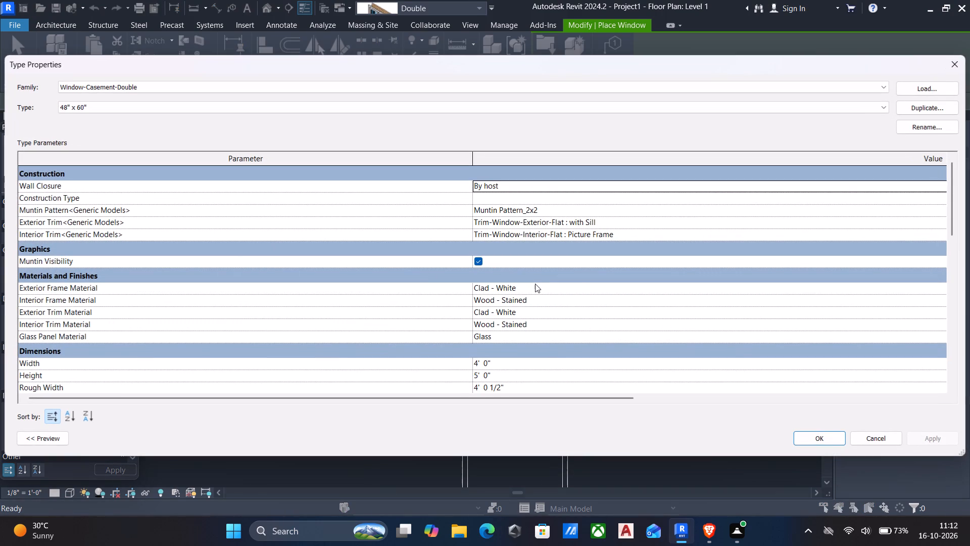
click(924, 109)
key(BackSpace)
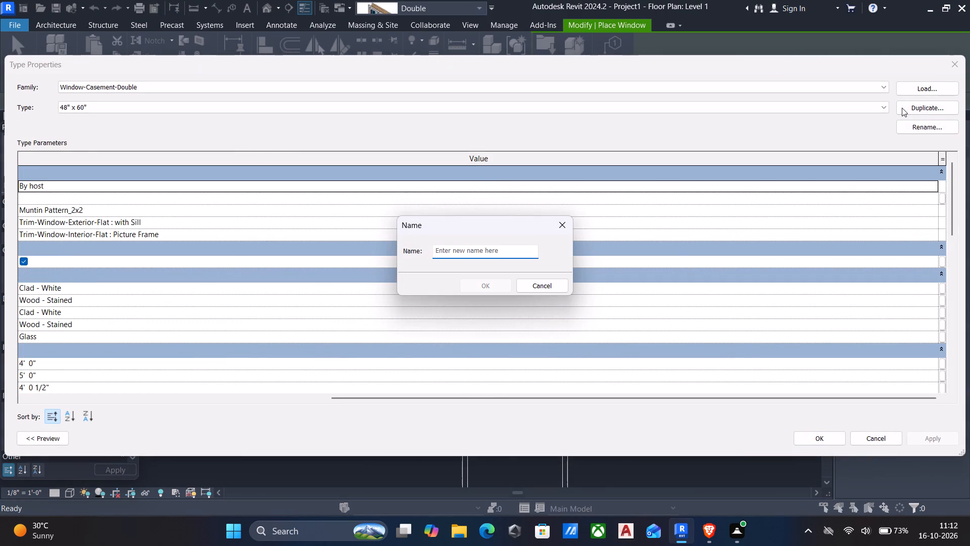
key(4)
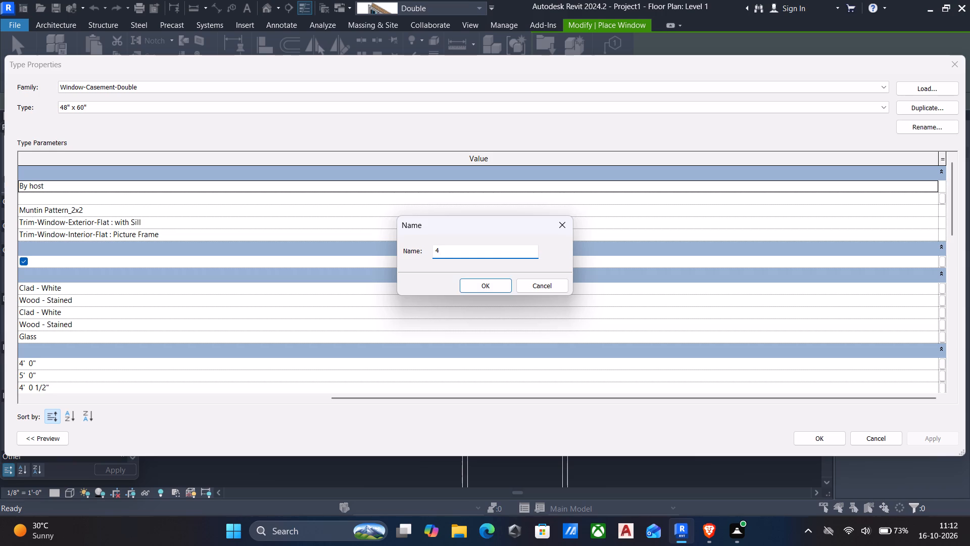
text(' x)
key(space)
text(4')
click(484, 283)
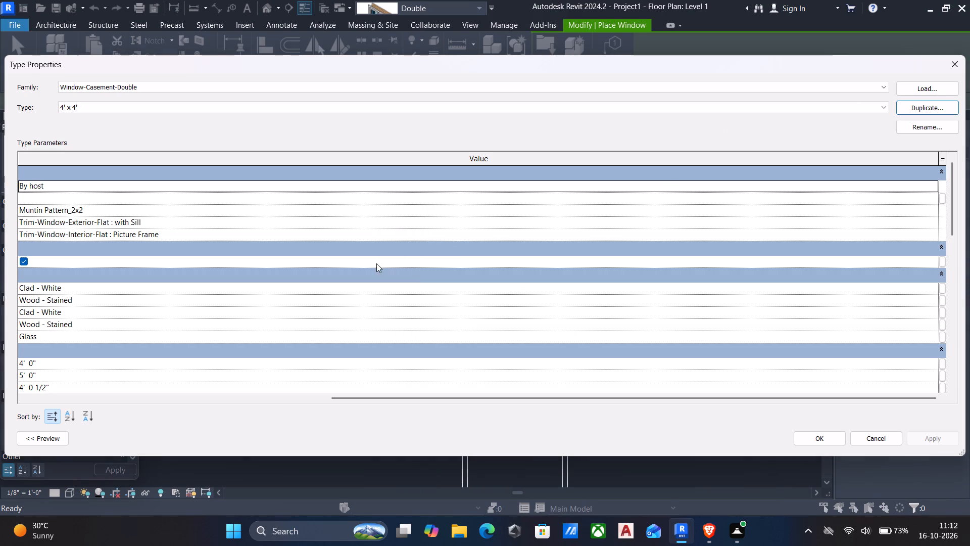
Set the 4' x 4' casement window type's height to 4' and apply it.
scroll(543, 300, down, 3)
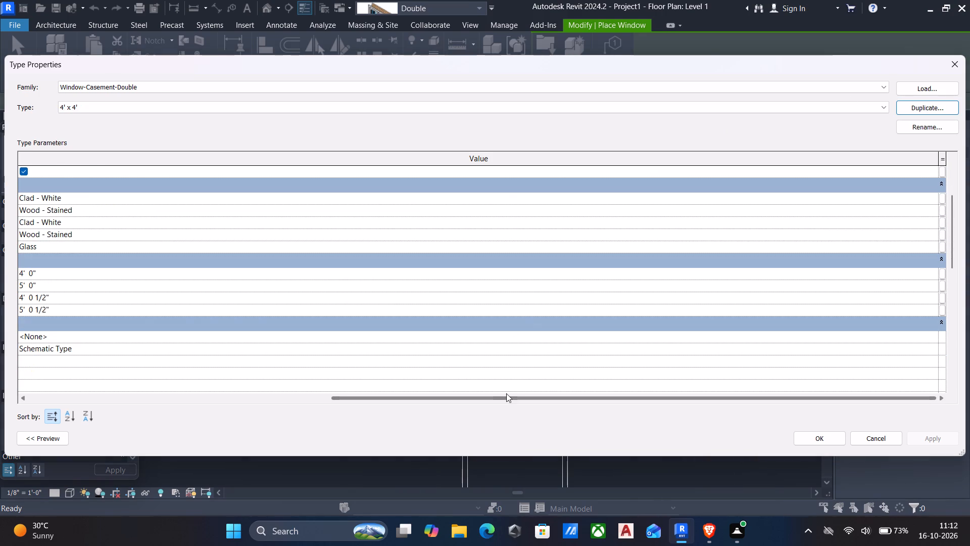
drag(505, 396, 225, 398)
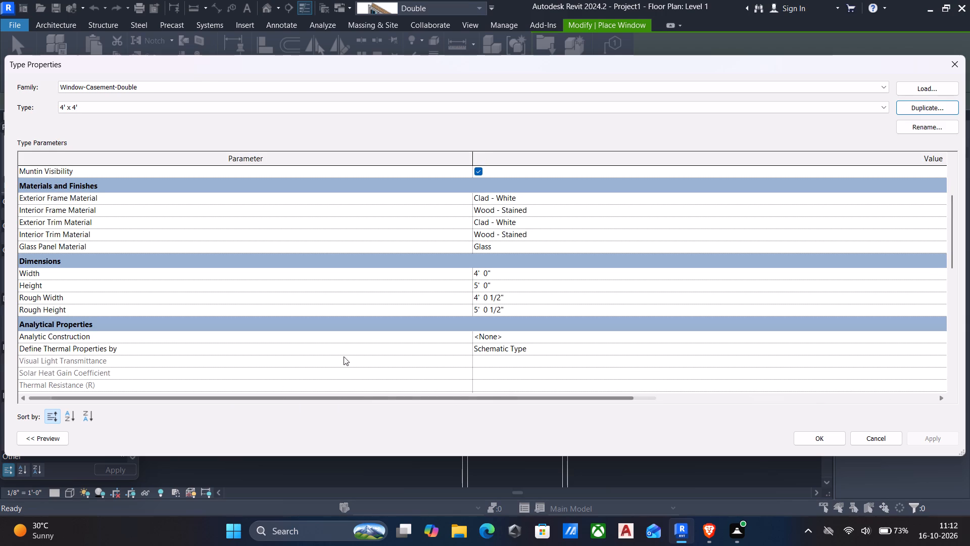
click(525, 289)
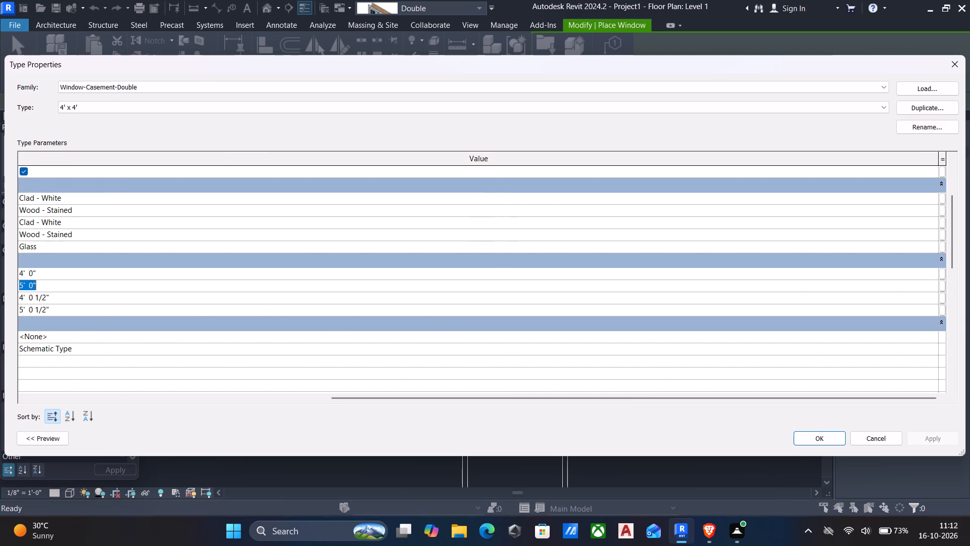
key(4)
key(apostrophe)
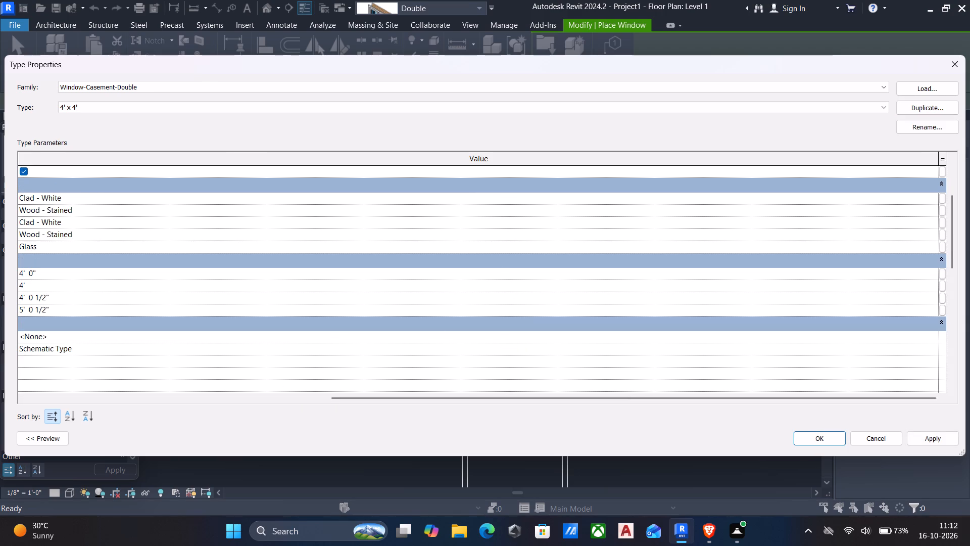
key(Return)
click(936, 438)
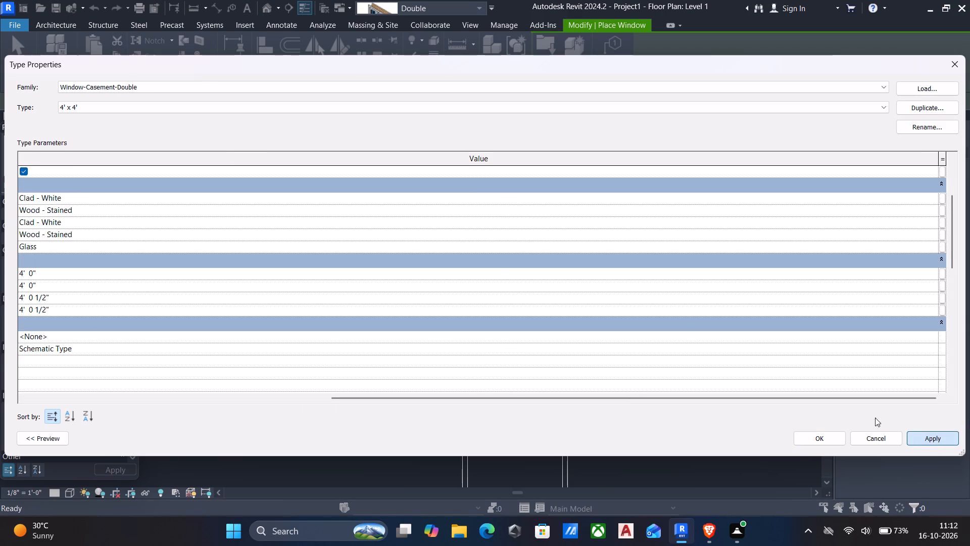
click(803, 435)
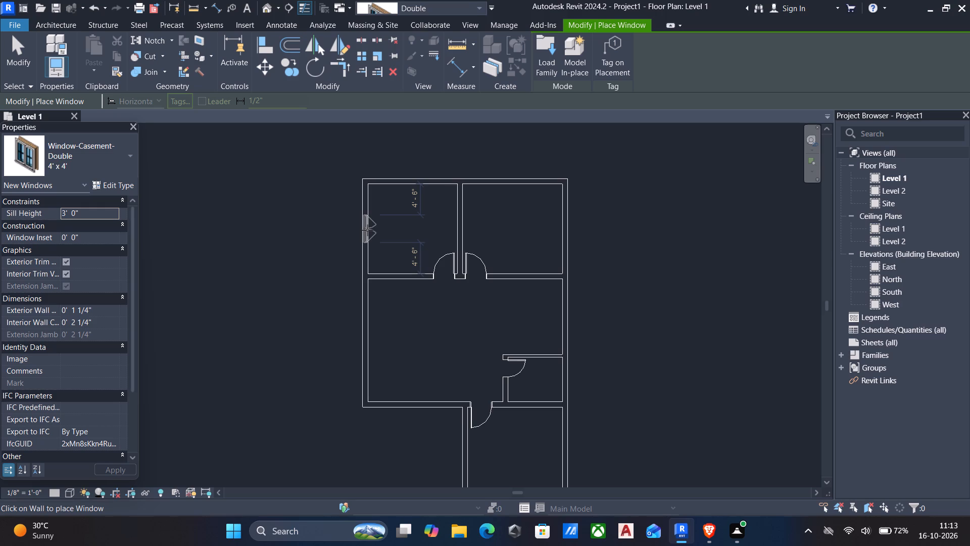
key(Escape)
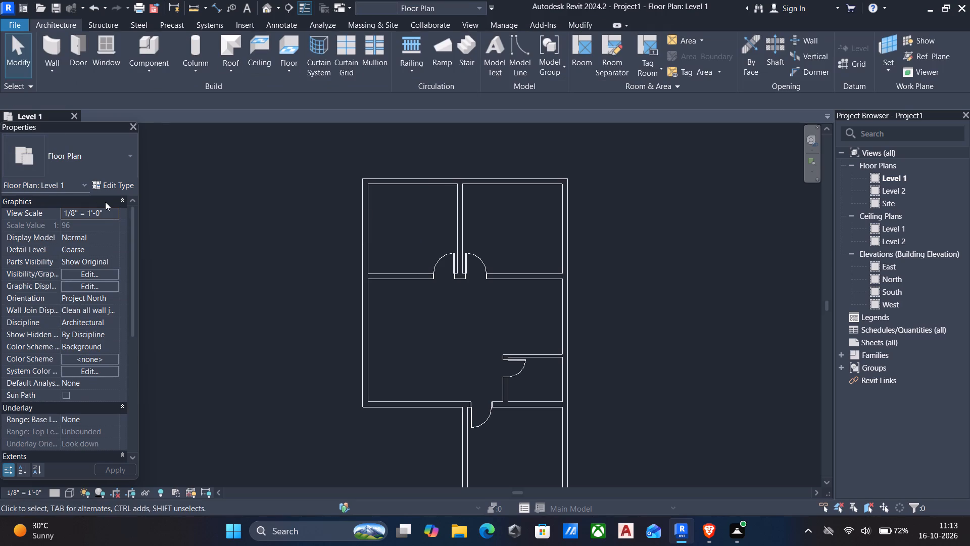
Start loading another window family and browse to the Windows folder of the US family library.
key(w)
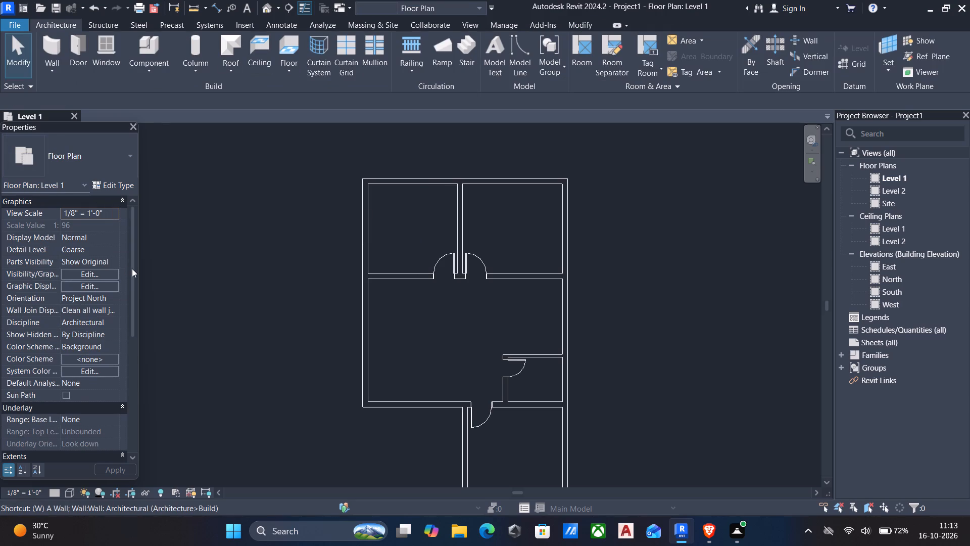
key(n)
click(536, 64)
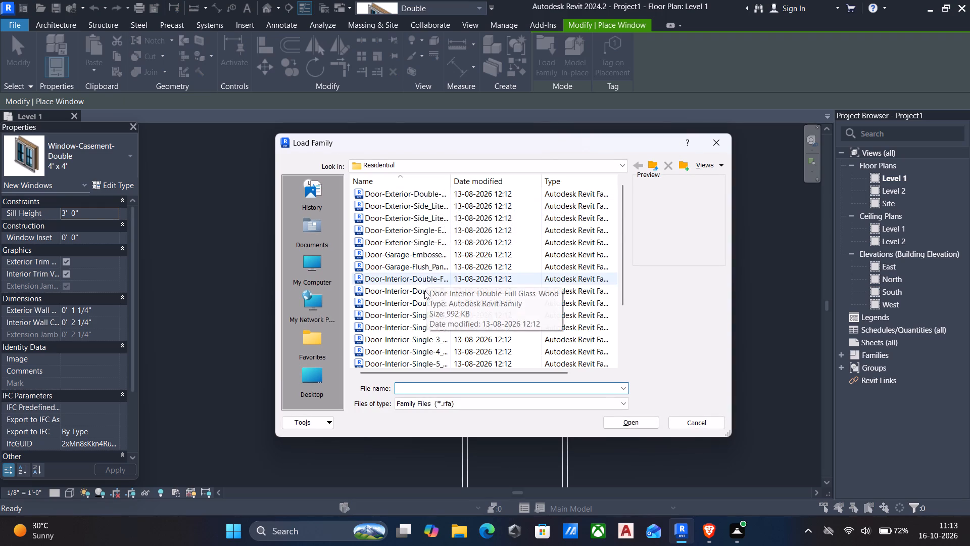
scroll(422, 297, down, 7)
scroll(417, 309, up, 9)
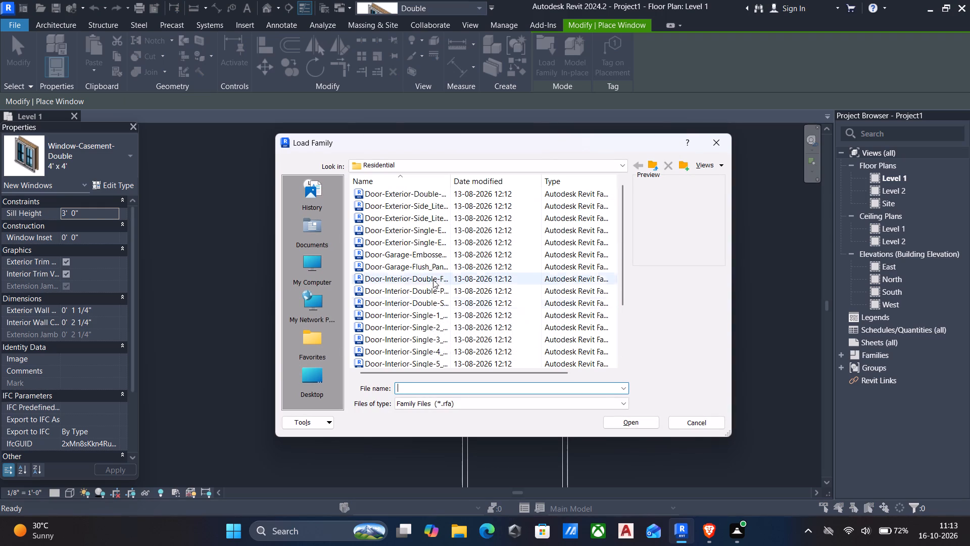
click(654, 166)
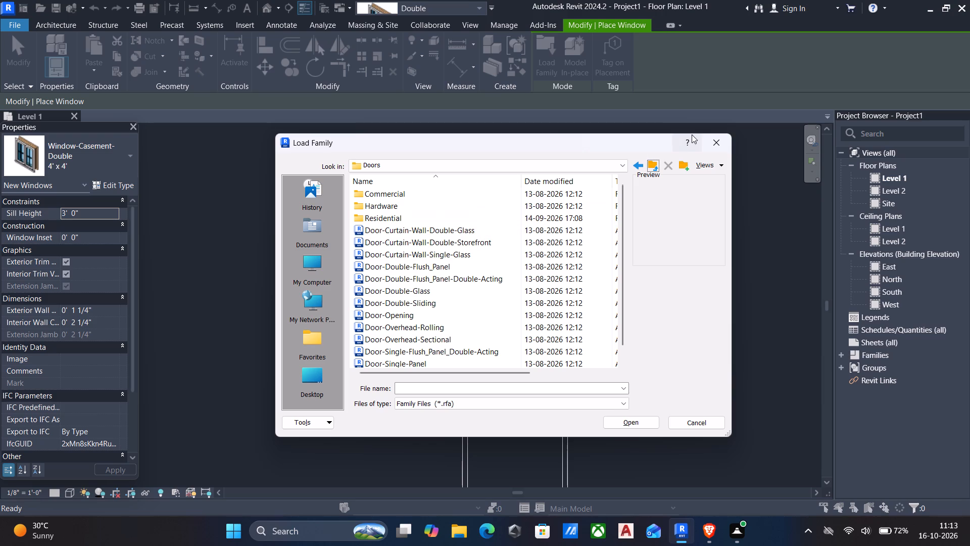
click(651, 167)
scroll(483, 225, down, 3)
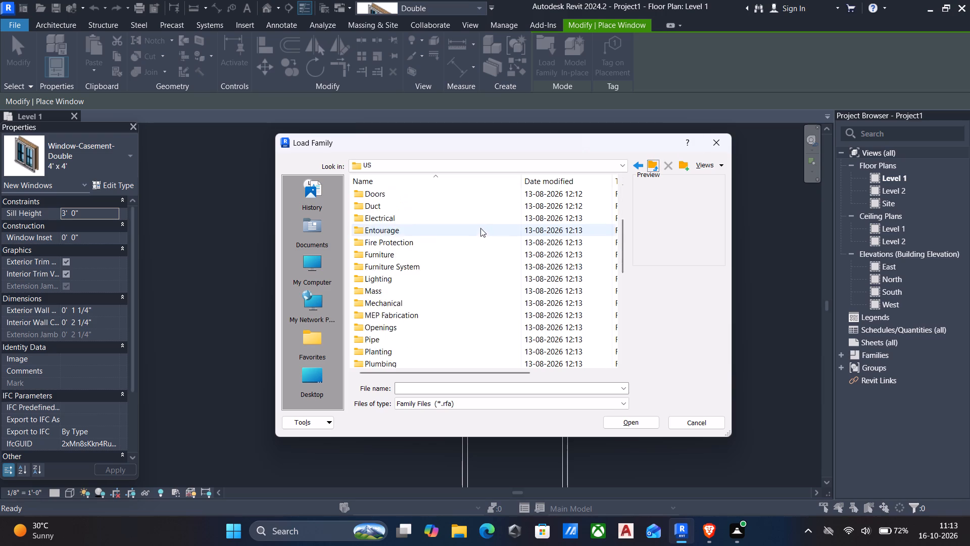
scroll(480, 228, down, 17)
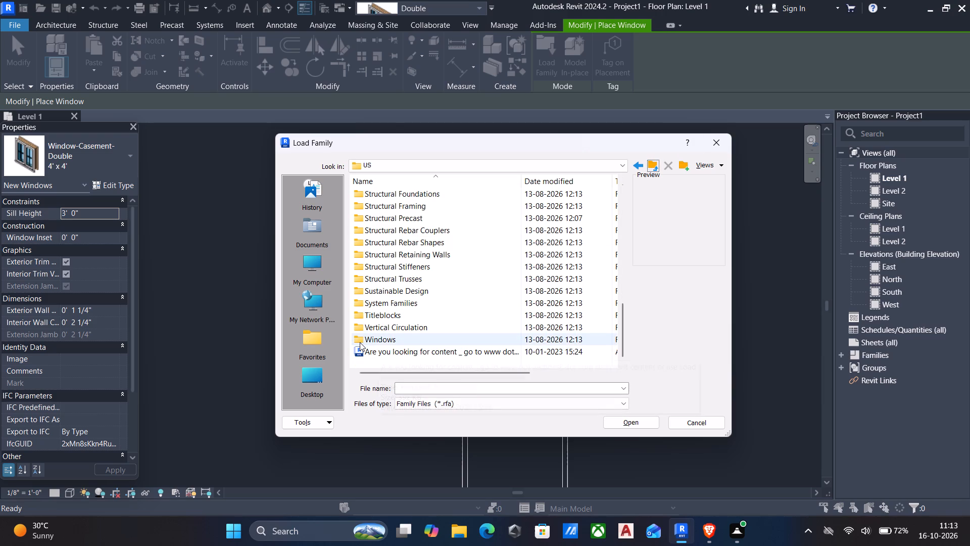
double_click(360, 342)
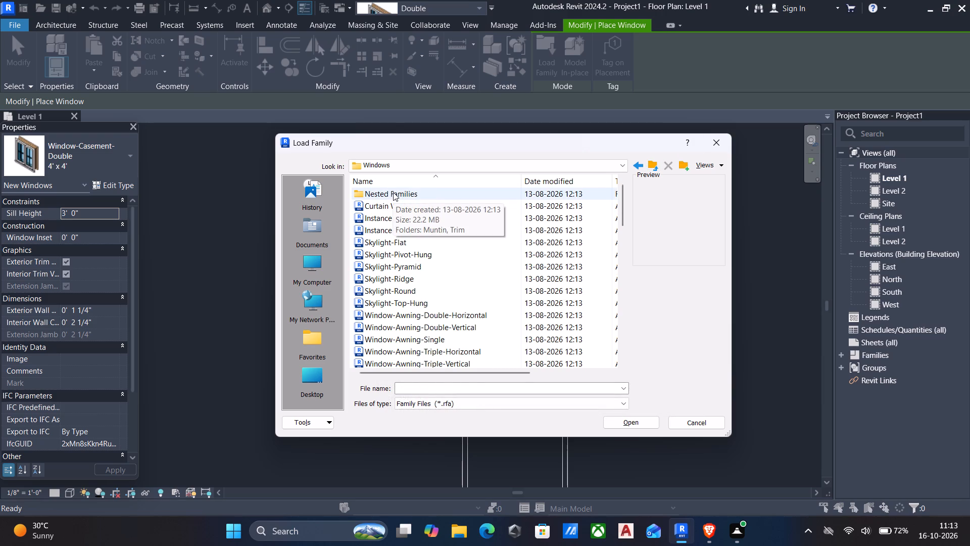
Browse the window families in the Windows folder and examine their previews, from the awning and casement windows through the sliding ones.
click(407, 350)
key(Down)
key(Down)
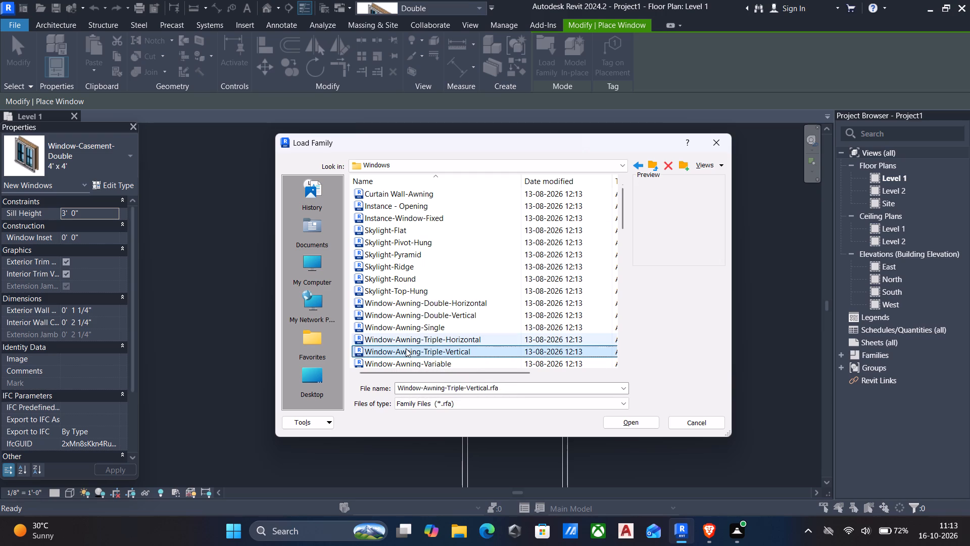
key(Down)
key(Down)
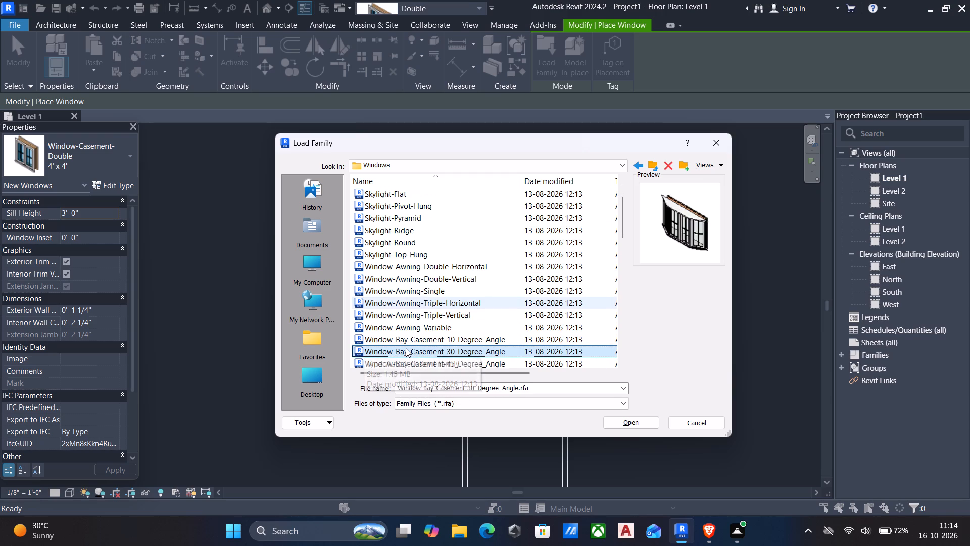
key(Down)
key(Down)
key(Down)
key(Down)
key(Down)
key(Down)
key(Down)
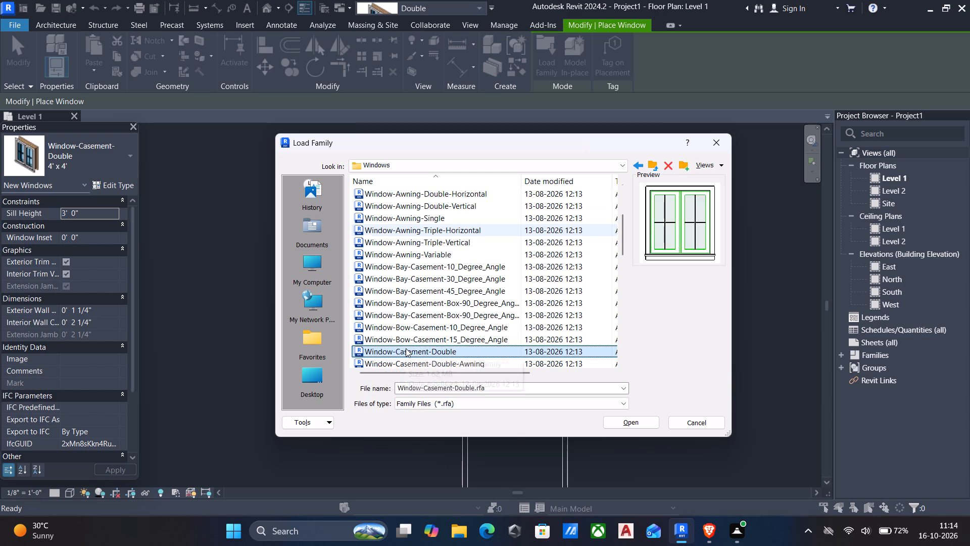
key(Down)
key(Down)
key(Down)
key(Down)
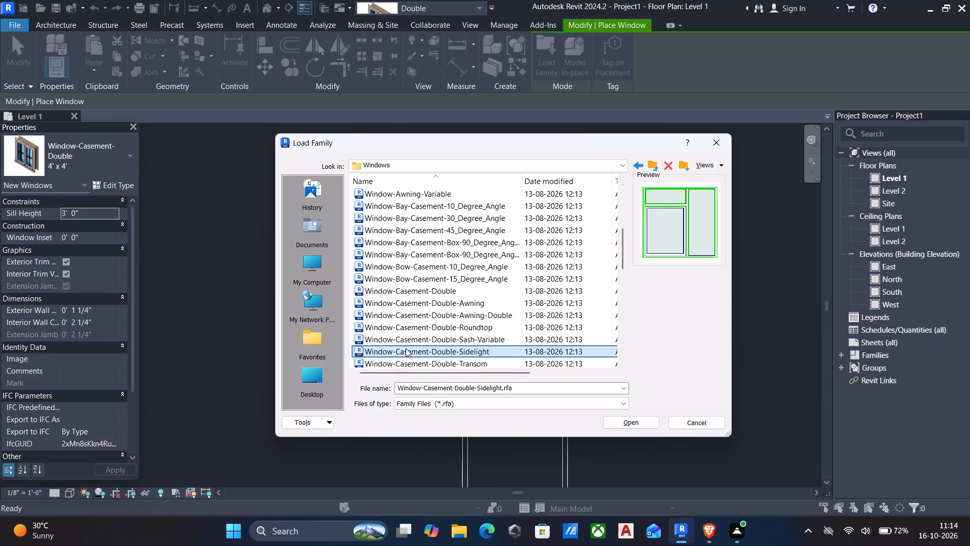
key(Down)
key(Down)
key(Down)
key(Down)
key(Down)
key(Down)
key(Down)
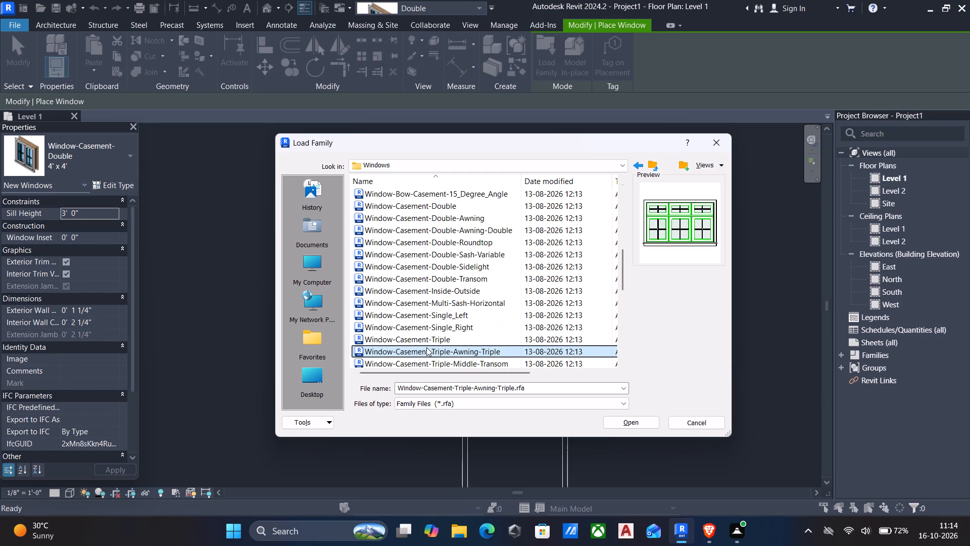
key(Down)
key(Down)
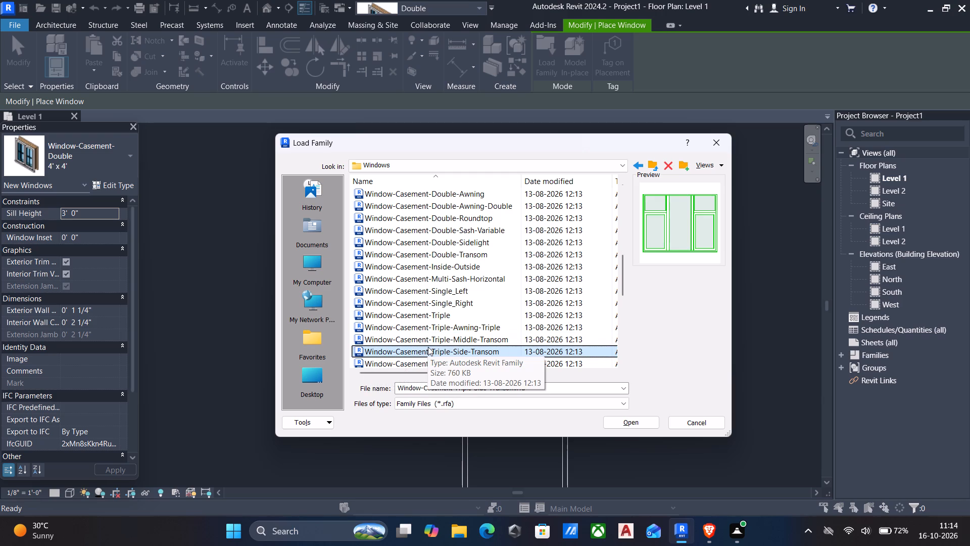
key(Down)
key(Down)
key(Down)
key(Down)
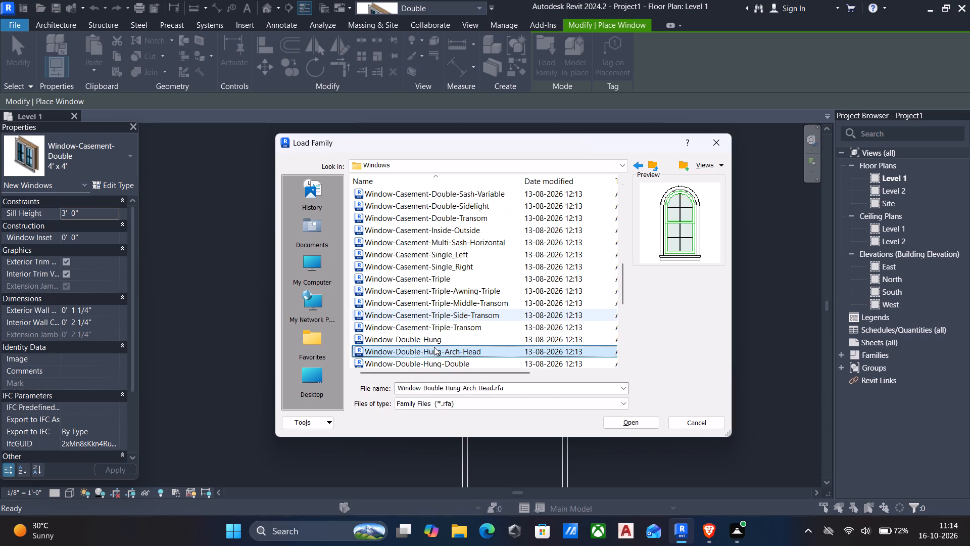
key(Down)
key(Down)
key(Down)
key(Down)
key(Down)
key(Down)
key(Down)
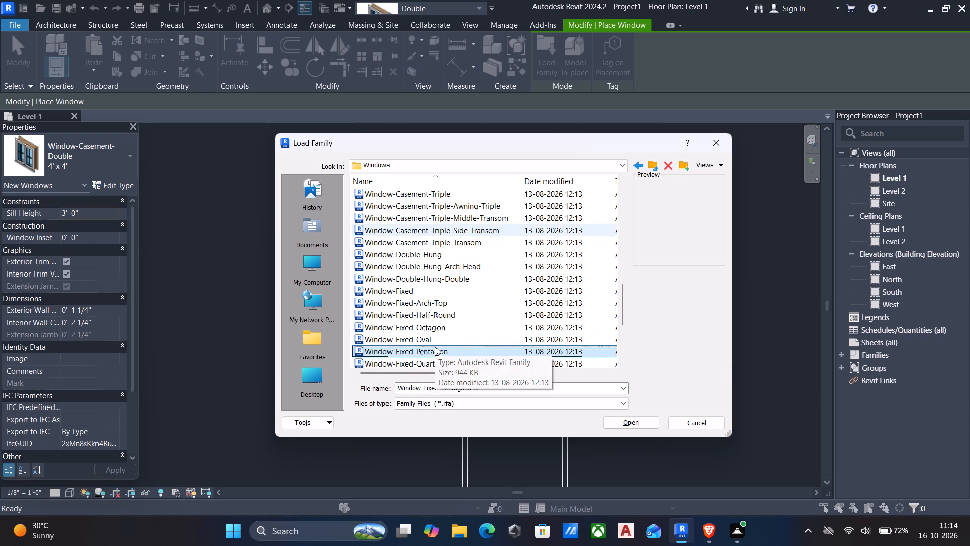
key(Down)
key(Down)
key(Down)
key(Down)
key(Down)
key(Down)
key(Down)
key(Down)
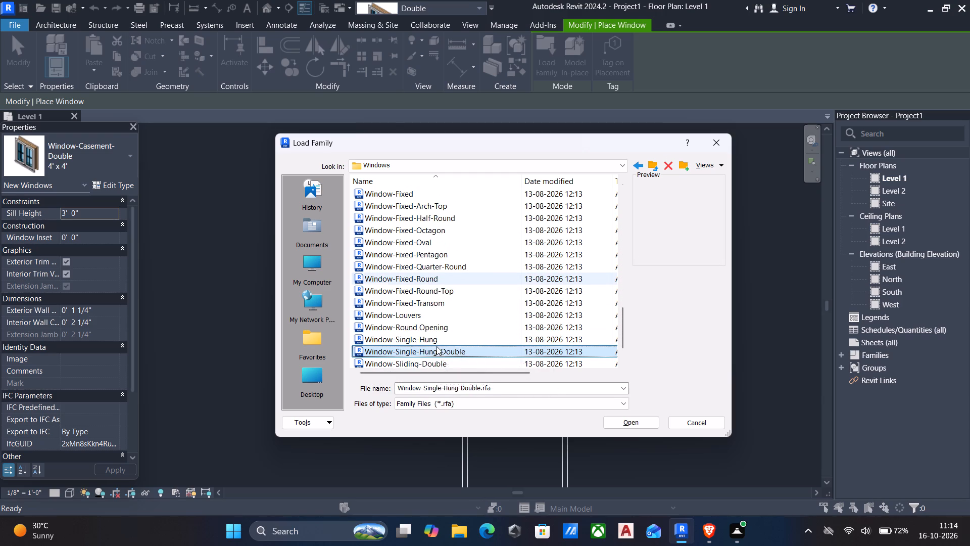
scroll(383, 304, up, 2)
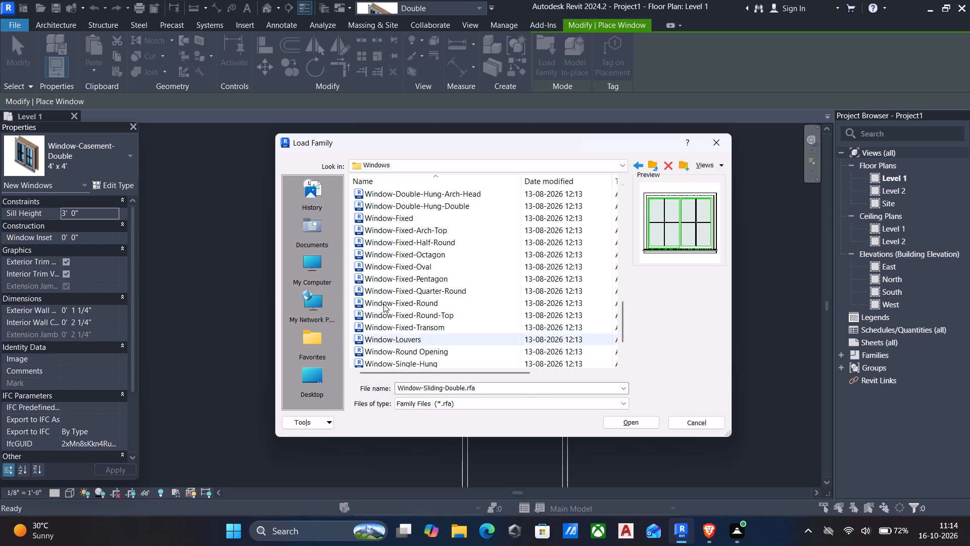
scroll(383, 304, up, 8)
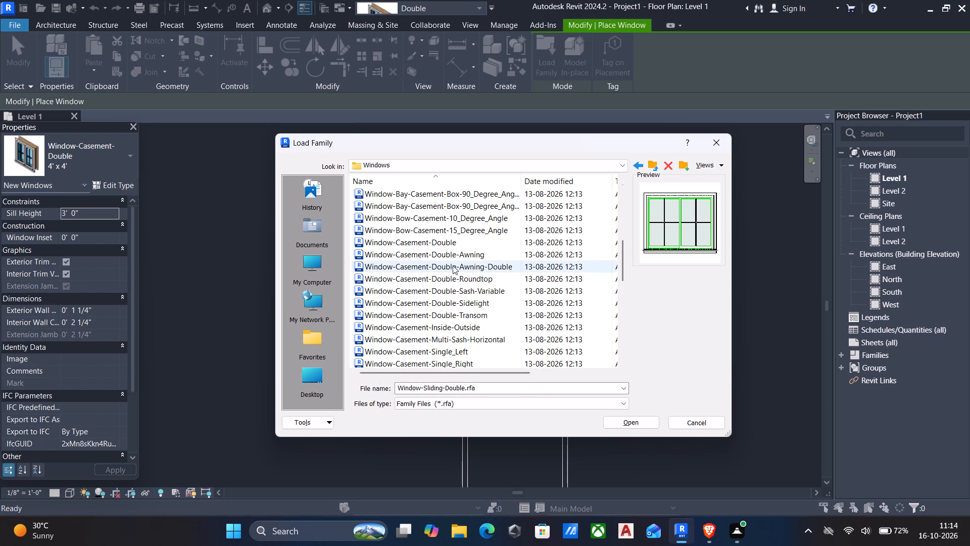
Load the Window-Casement-Multi-Sash-Horizontal family into the project.
click(418, 258)
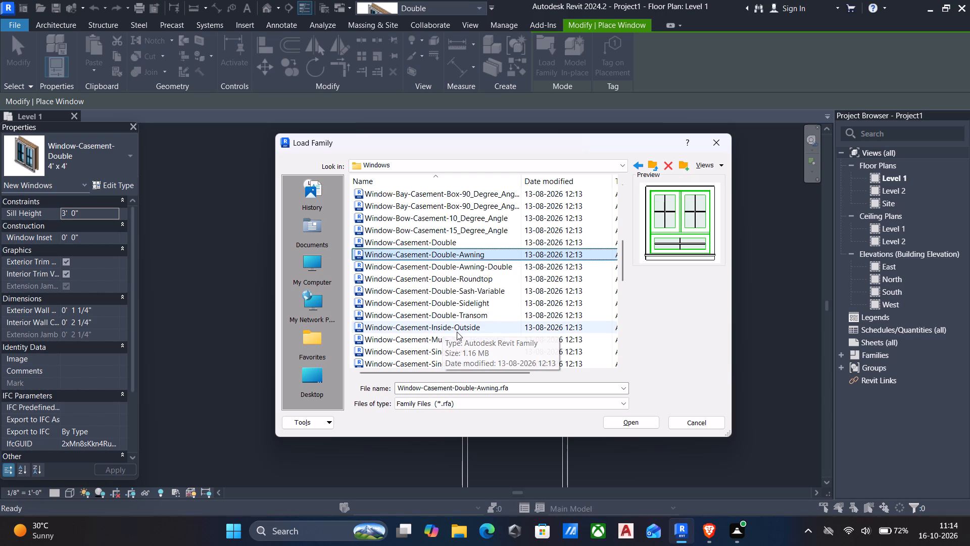
click(424, 343)
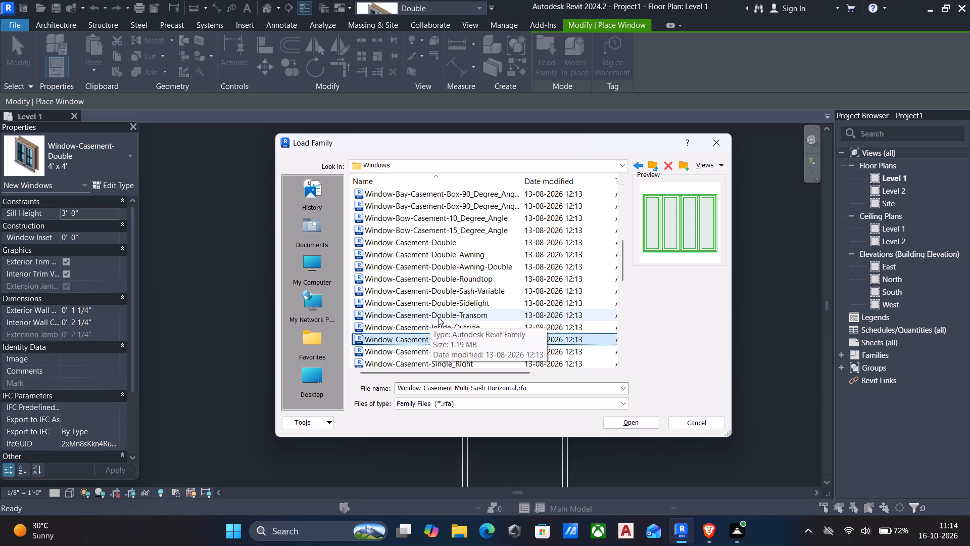
click(634, 425)
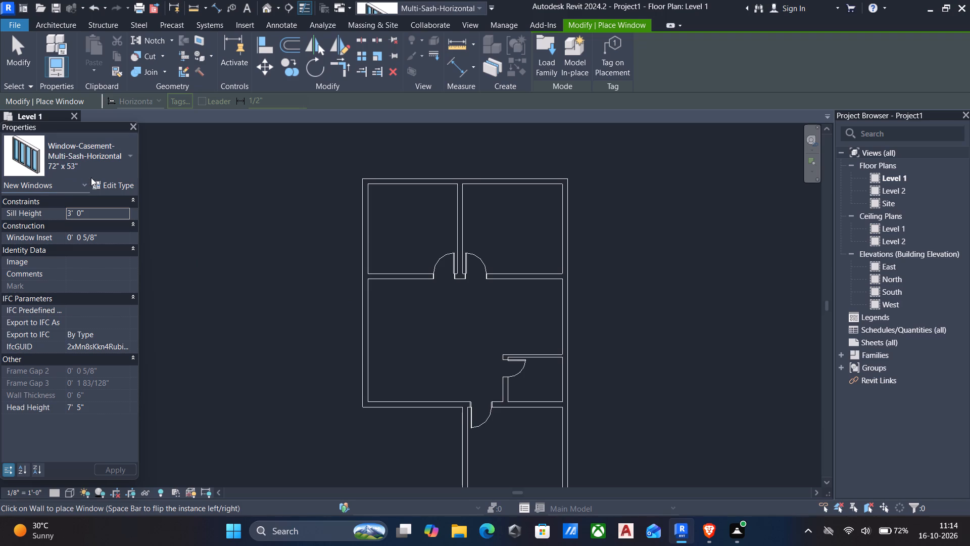
Duplicate the Window-Casement-Multi-Sash-Horizontal 72" x 53" type under the name 4' x 4'.
click(116, 188)
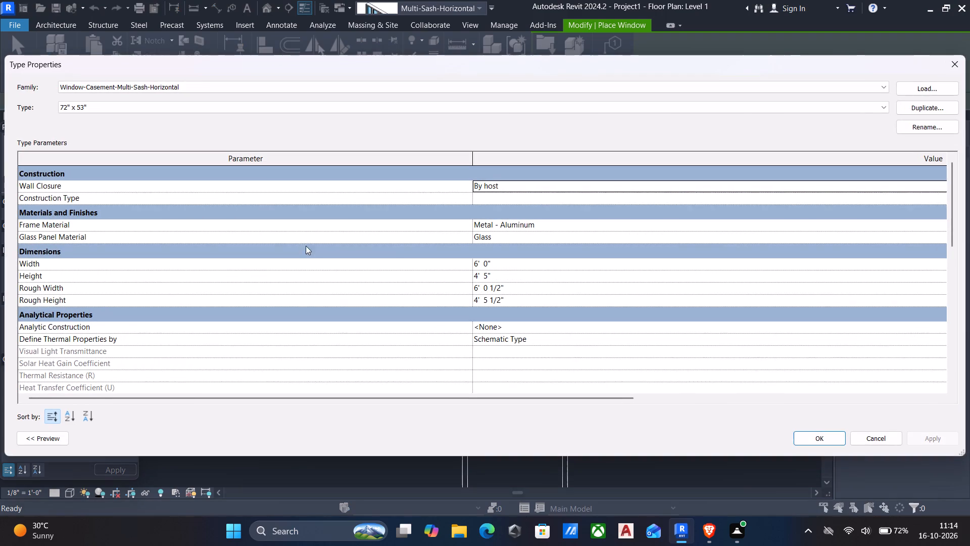
click(928, 105)
key(BackSpace)
text(4')
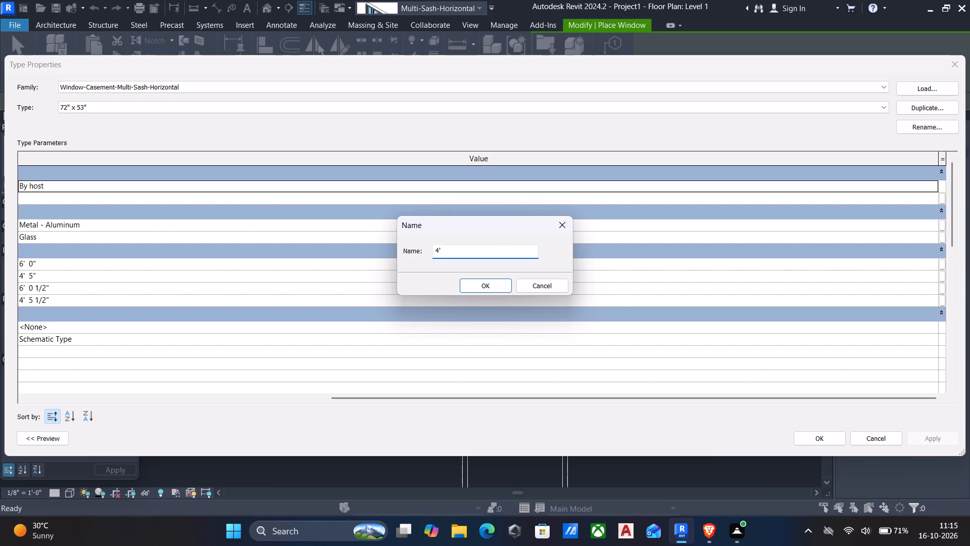
key(space)
text(x 4')
click(472, 281)
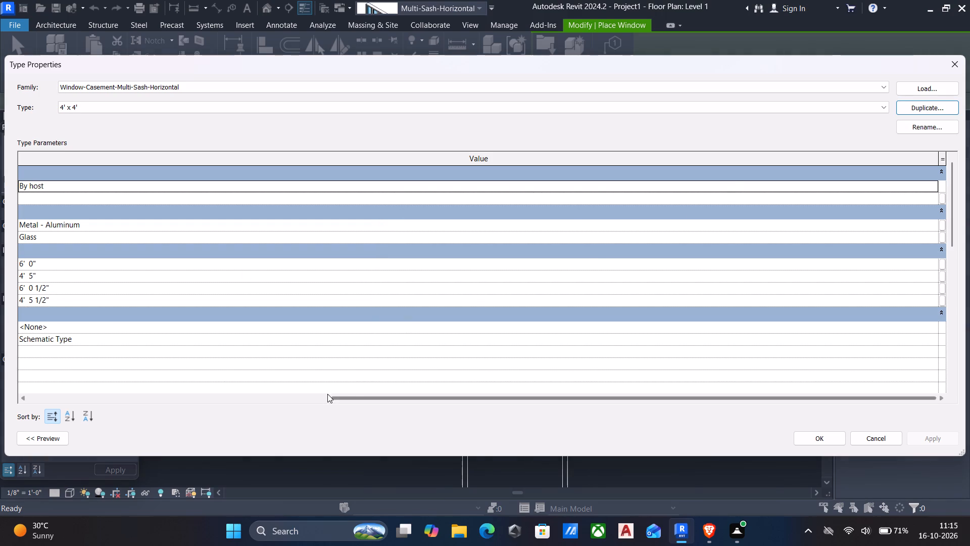
Set the multi-sash 4' x 4' window type's width and height to 4' each and apply the changes.
drag(331, 398, 7, 397)
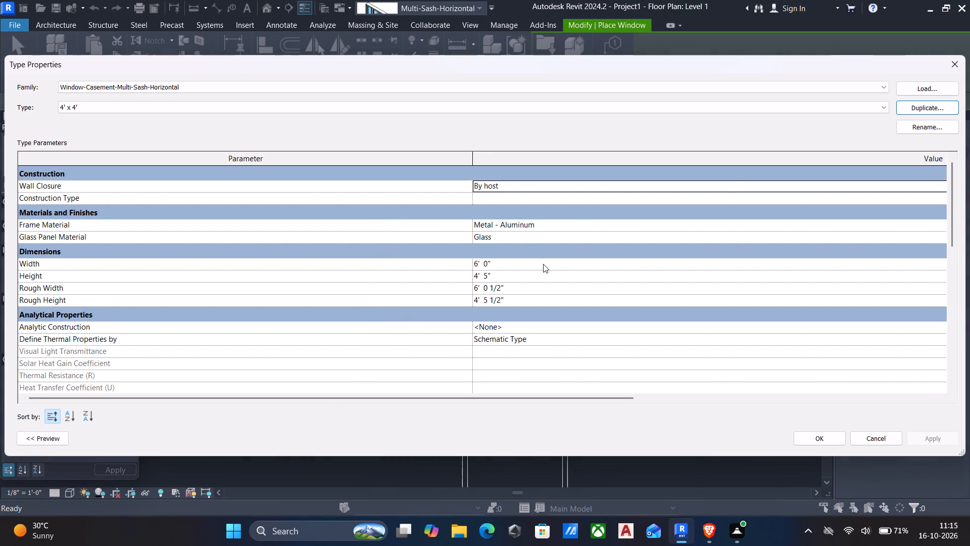
click(543, 264)
text(4')
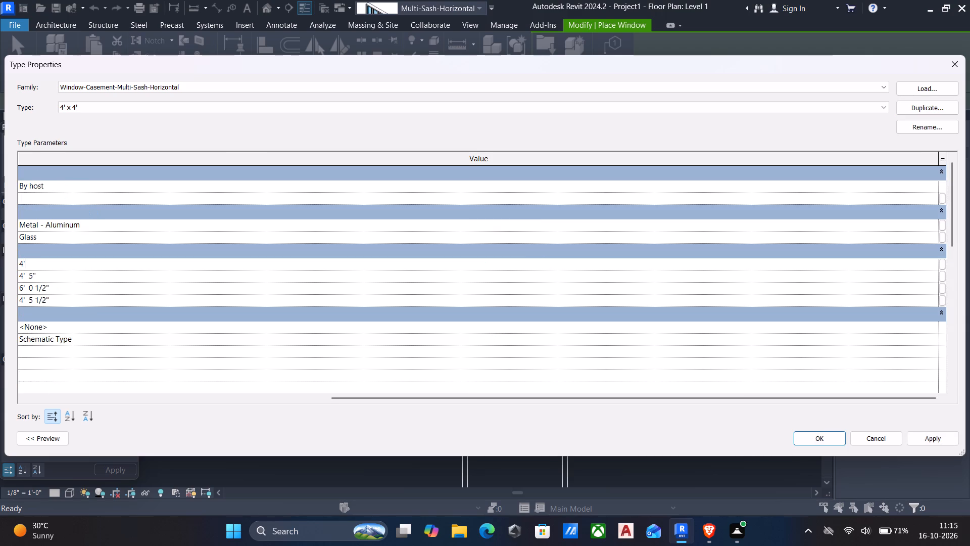
click(140, 279)
text(4')
click(948, 434)
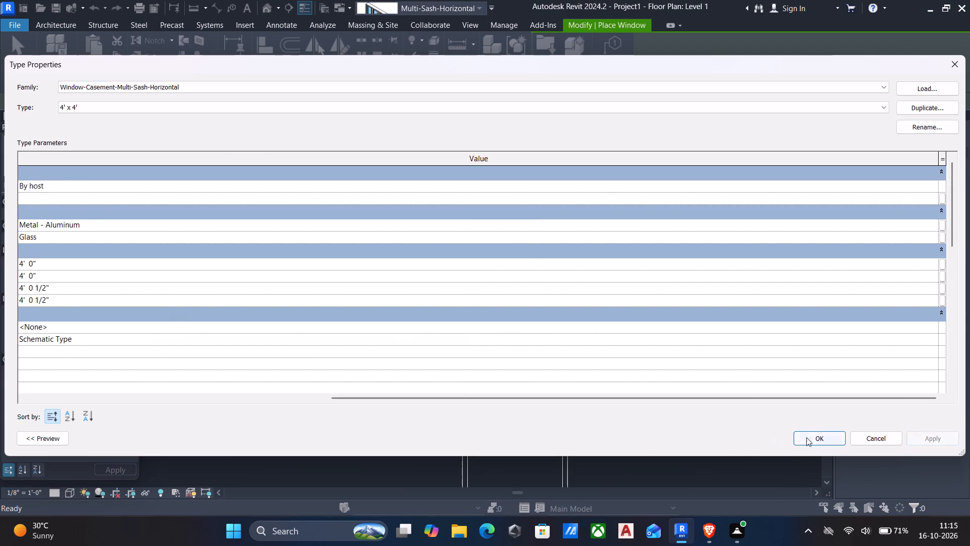
click(815, 440)
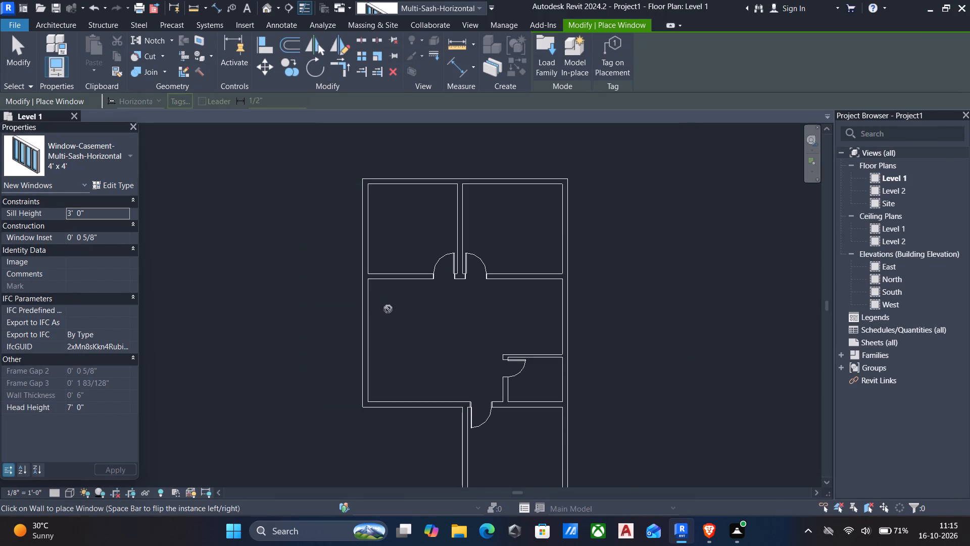
Place 4' x 4' windows in the northwest room's west wall, 4' from its south wall, and centred in the northeast room's north wall.
scroll(376, 288, up, 2)
scroll(366, 235, up, 4)
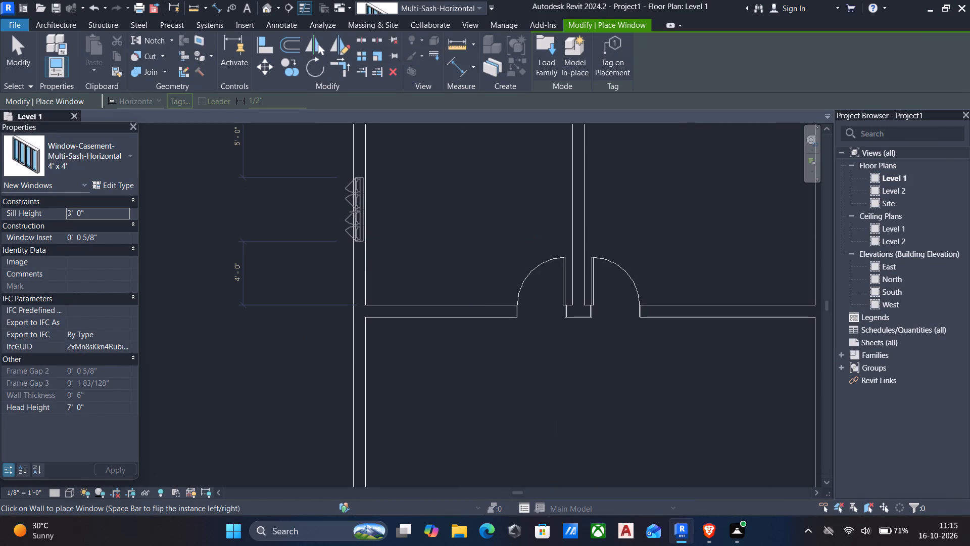
click(355, 212)
scroll(358, 214, down, 4)
middle_drag(325, 323, 324, 329)
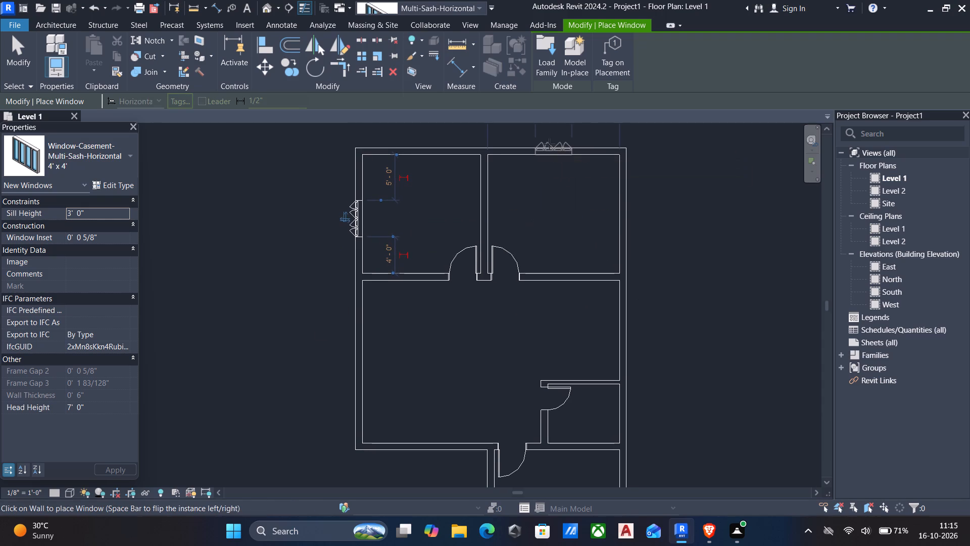
click(549, 144)
Place 4' x 4' windows centred in the large room's west wall, 2'-6" along its south wall from the west, and centred in the south room's south wall.
scroll(528, 194, down, 2)
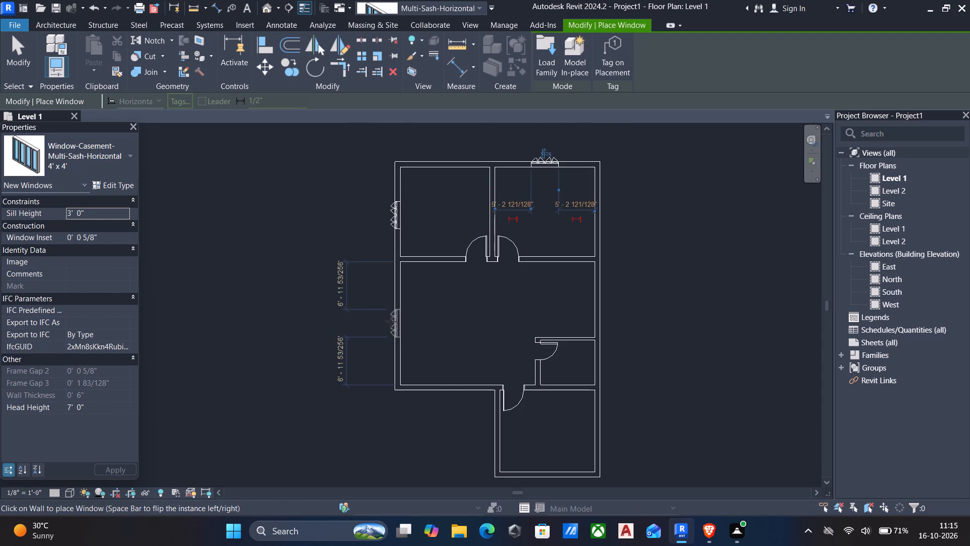
click(395, 321)
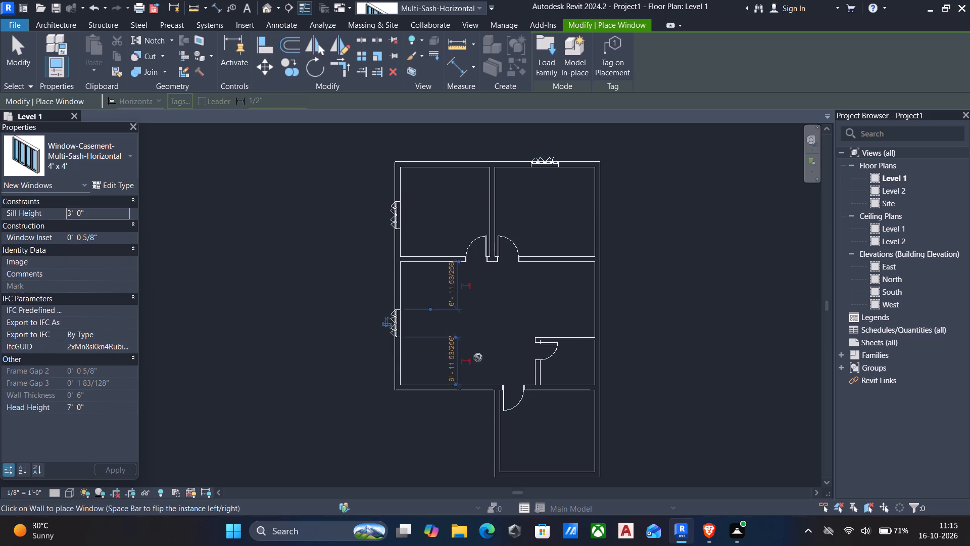
click(432, 394)
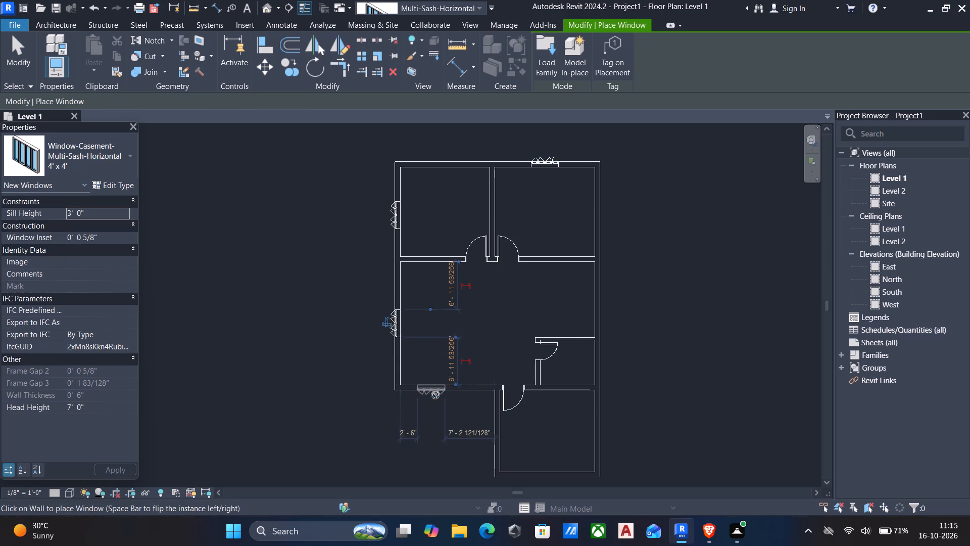
click(551, 477)
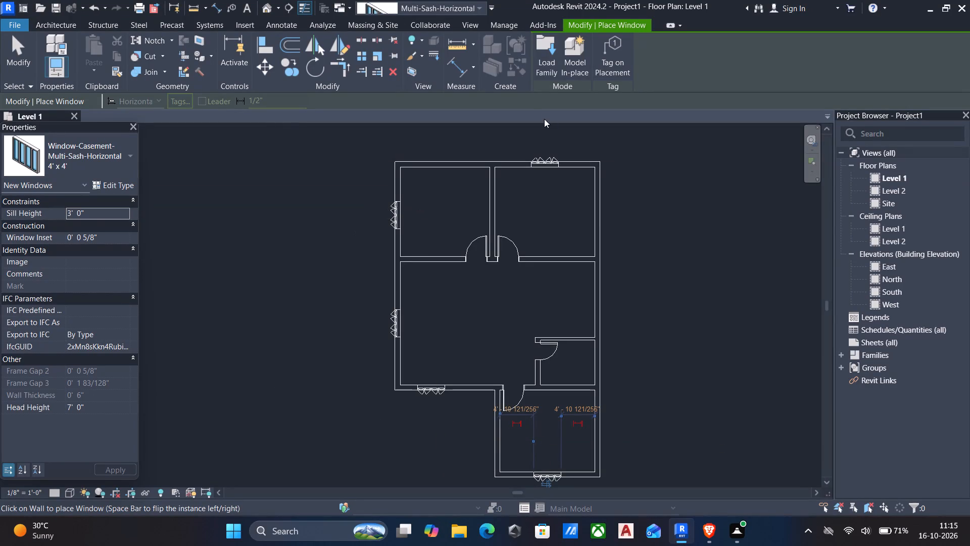
Load the Window-Louvers family from the Windows folder for placement.
click(549, 77)
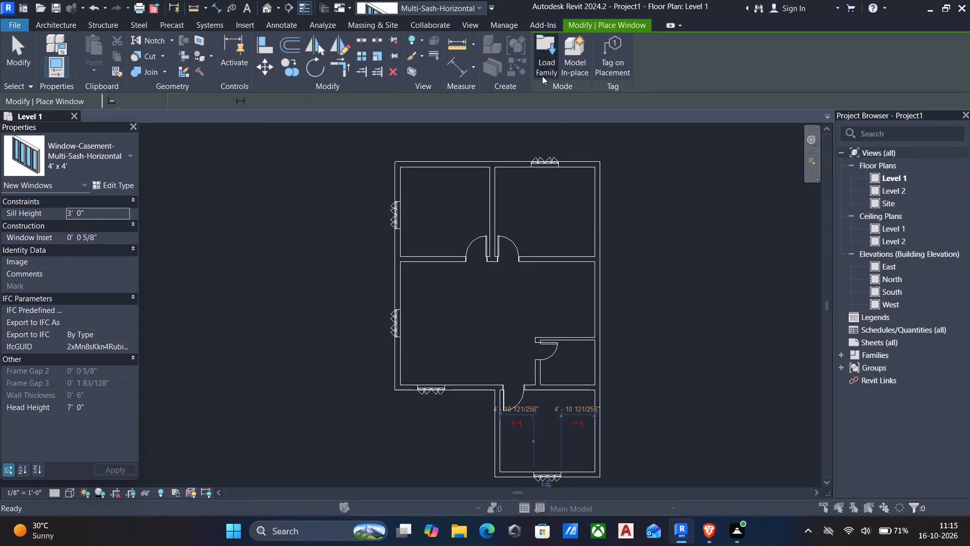
scroll(477, 270, down, 20)
scroll(477, 270, down, 3)
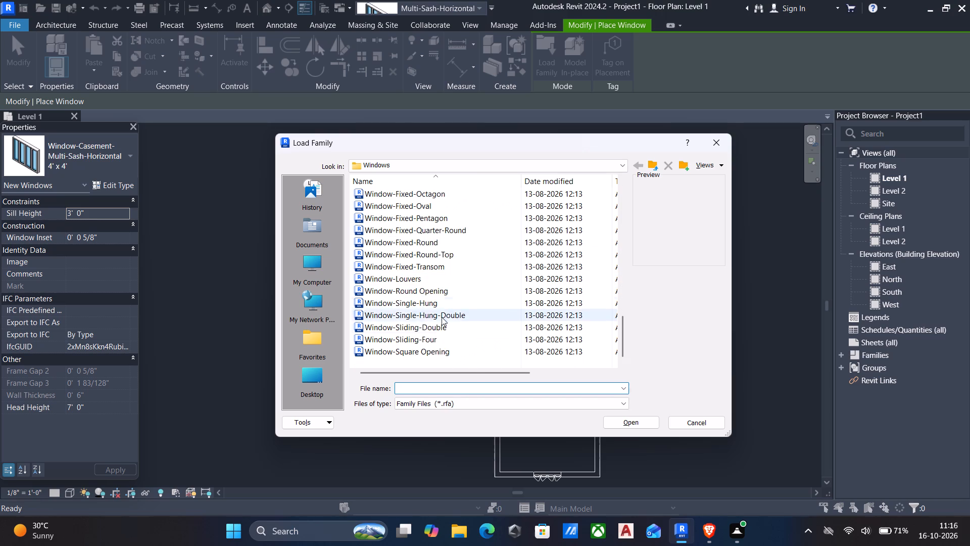
click(441, 341)
key(Up)
key(Up)
key(Up)
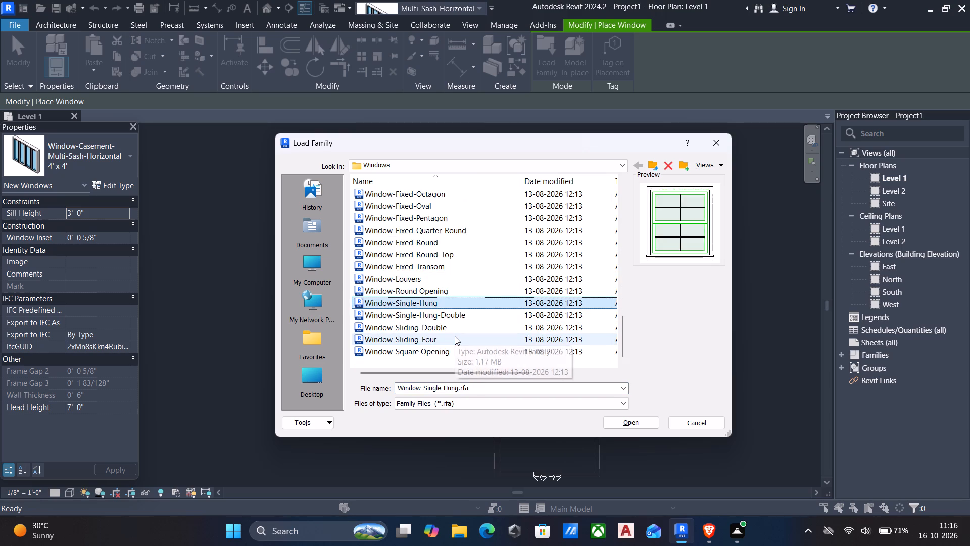
key(Up)
key(Up)
key(Up)
key(Down)
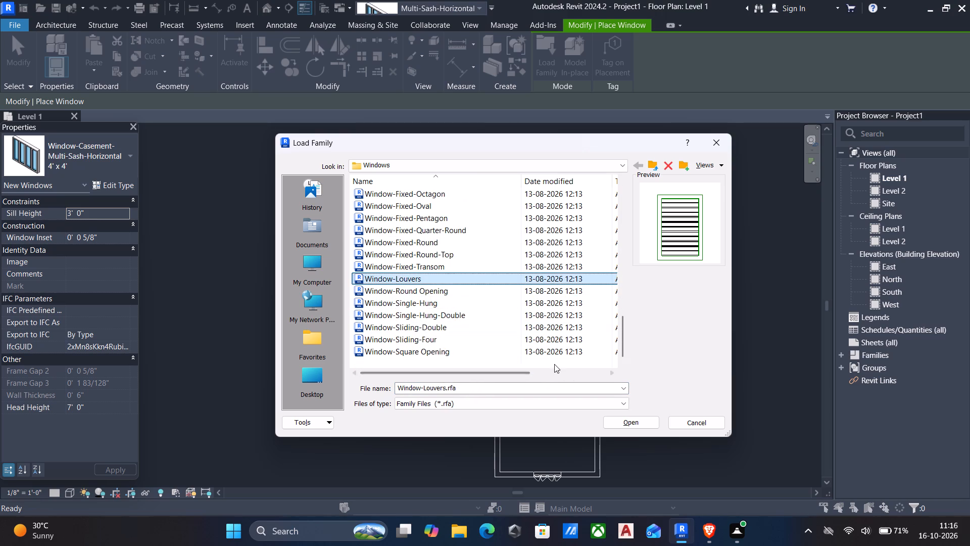
click(623, 419)
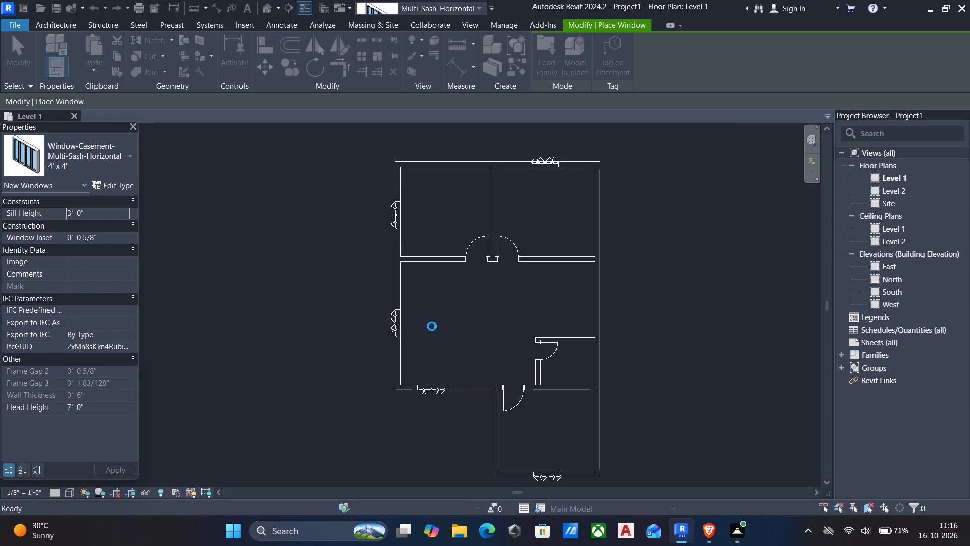
middle_drag(551, 345, 521, 307)
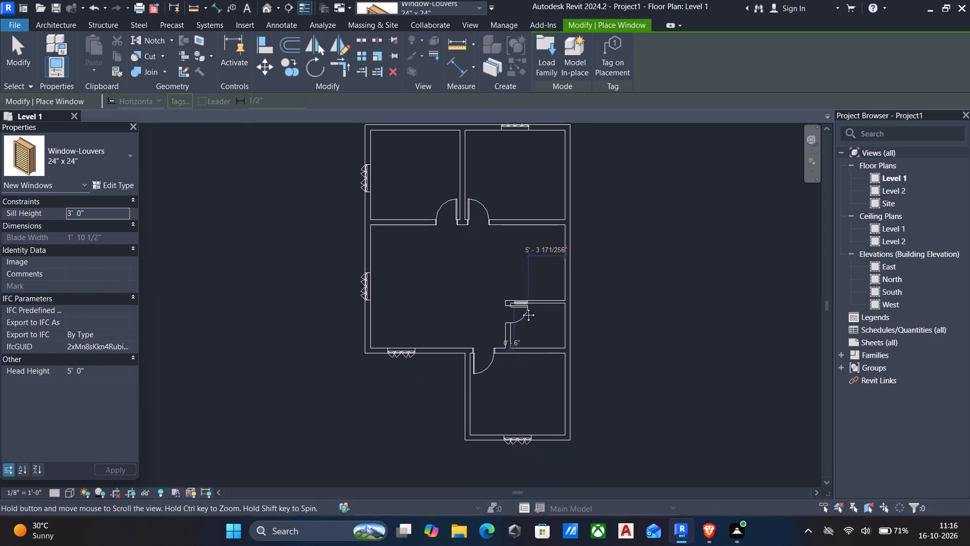
Place a 24" x 24" louver window in the small room's east wall, 1'-6" from its south wall.
middle_drag(521, 307, 520, 307)
scroll(561, 332, up, 3)
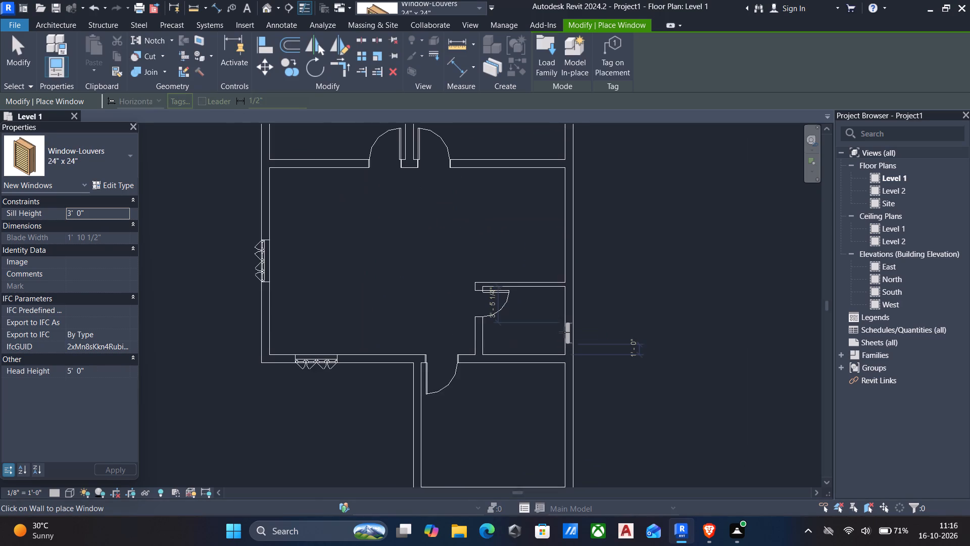
scroll(565, 332, up, 5)
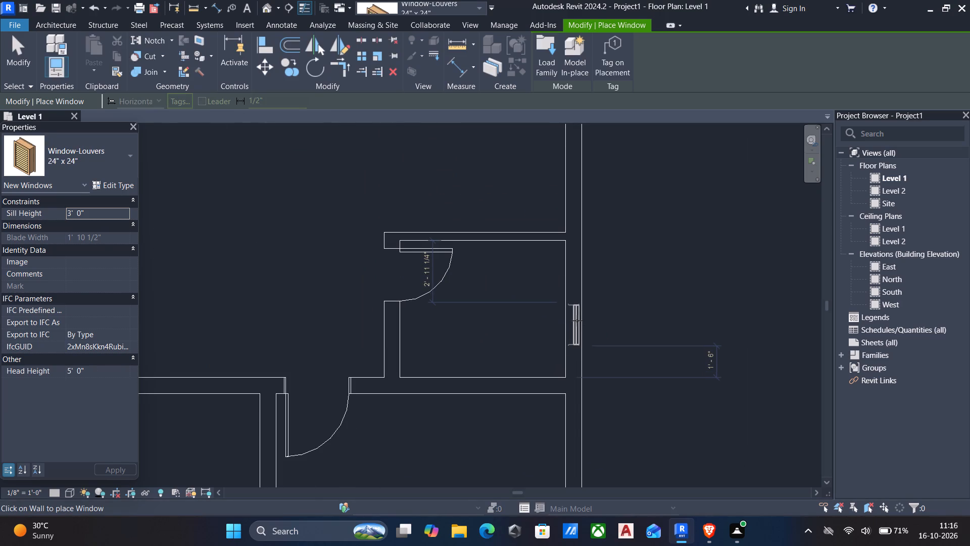
click(576, 320)
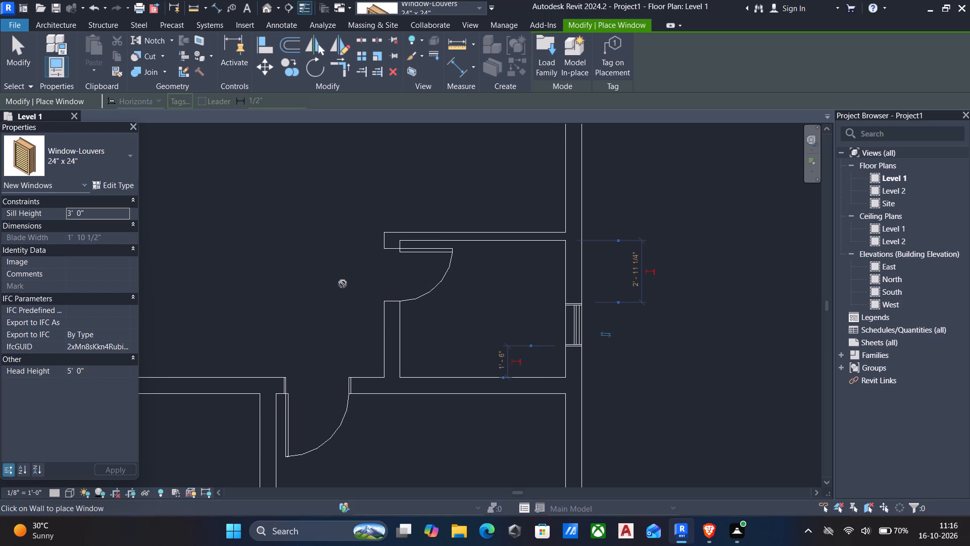
key(Escape)
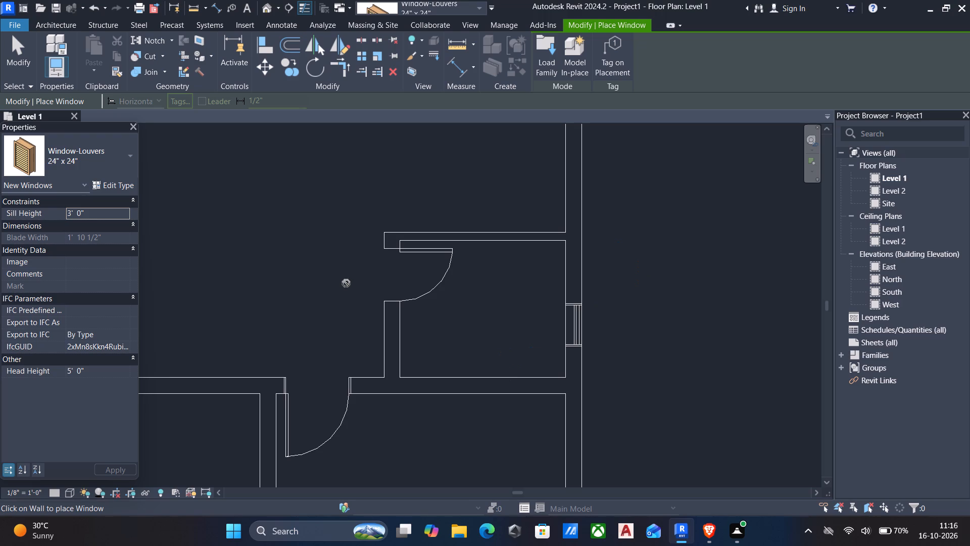
scroll(346, 284, down, 5)
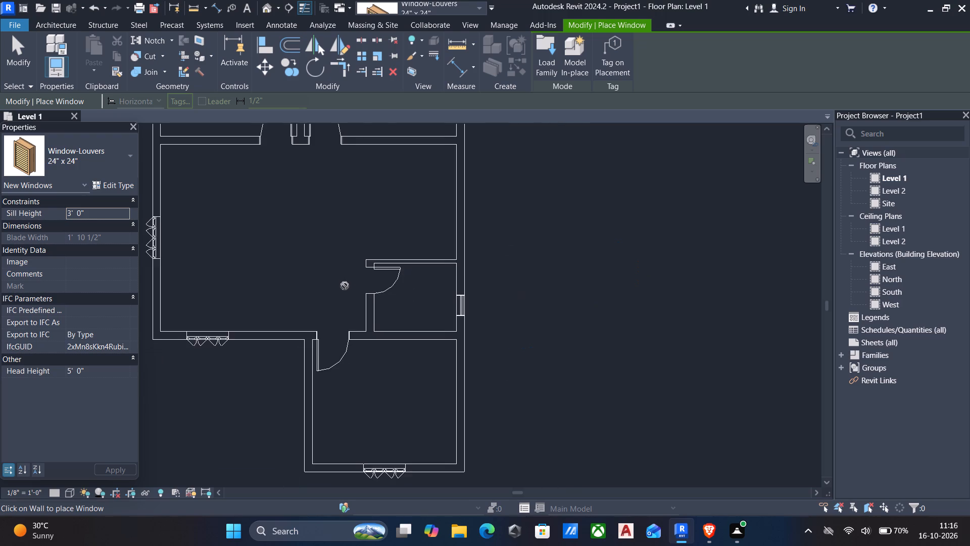
middle_drag(325, 275, 441, 304)
key(Escape)
scroll(412, 313, down, 2)
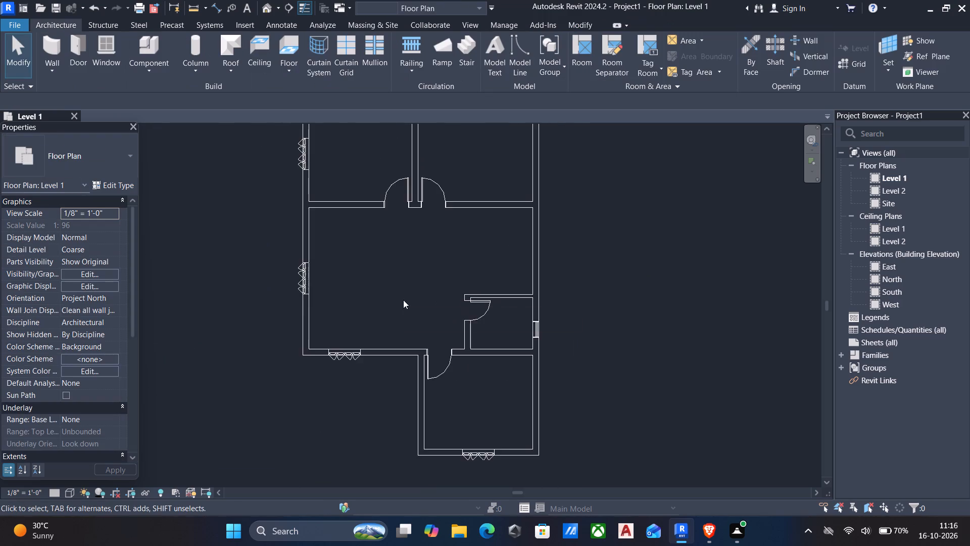
Open the default 3D view and set its visual style to Shaded.
middle_drag(403, 300, 403, 366)
middle_drag(420, 299, 449, 288)
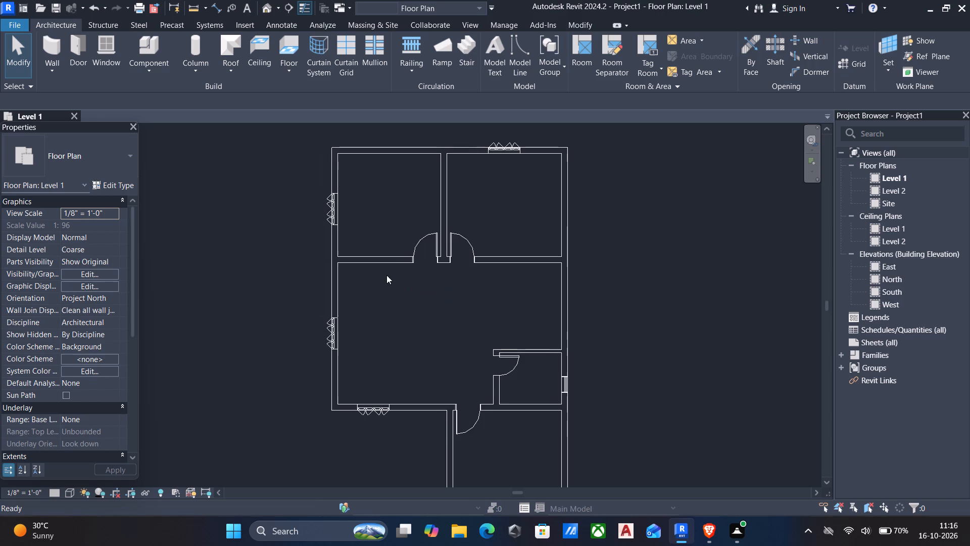
middle_drag(389, 275, 406, 298)
middle_drag(406, 302, 396, 287)
scroll(396, 287, down, 3)
middle_click(407, 305)
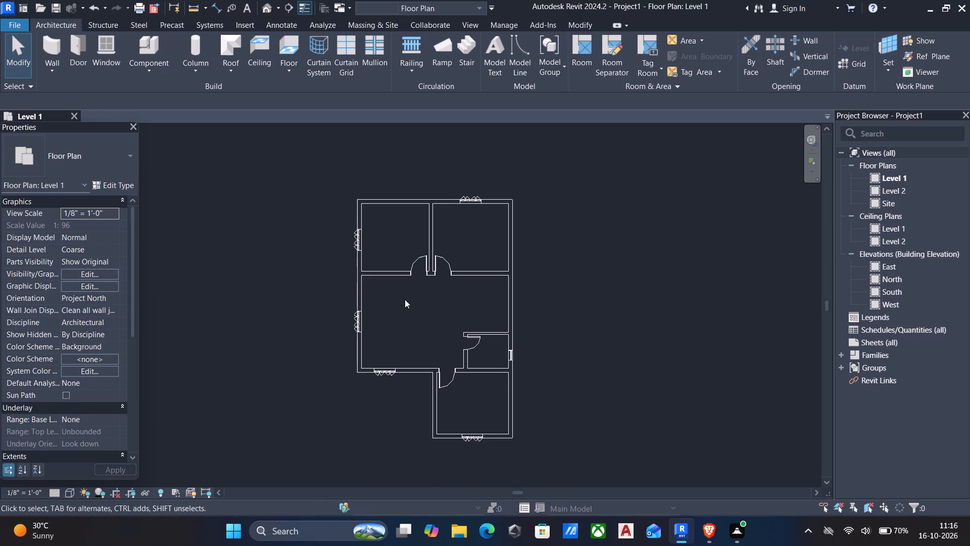
click(265, 6)
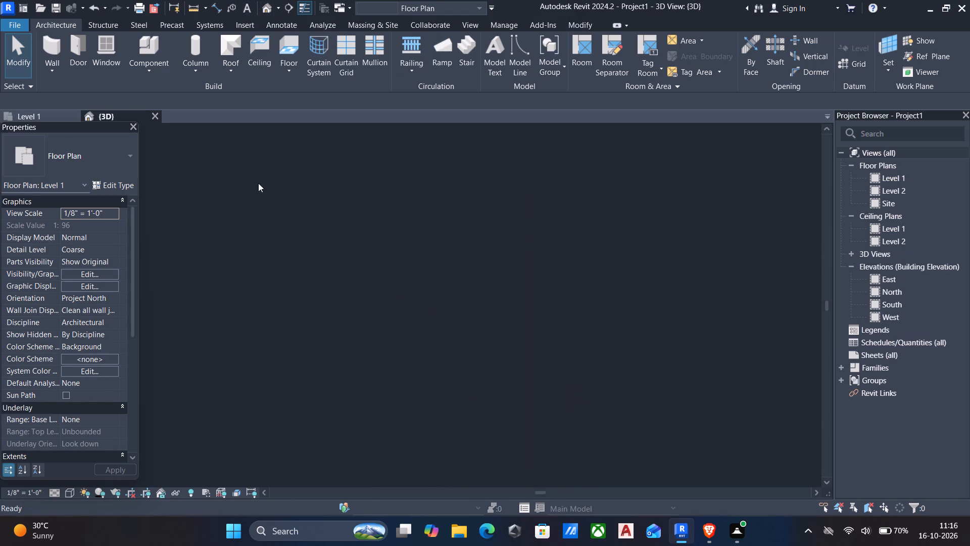
scroll(380, 305, up, 10)
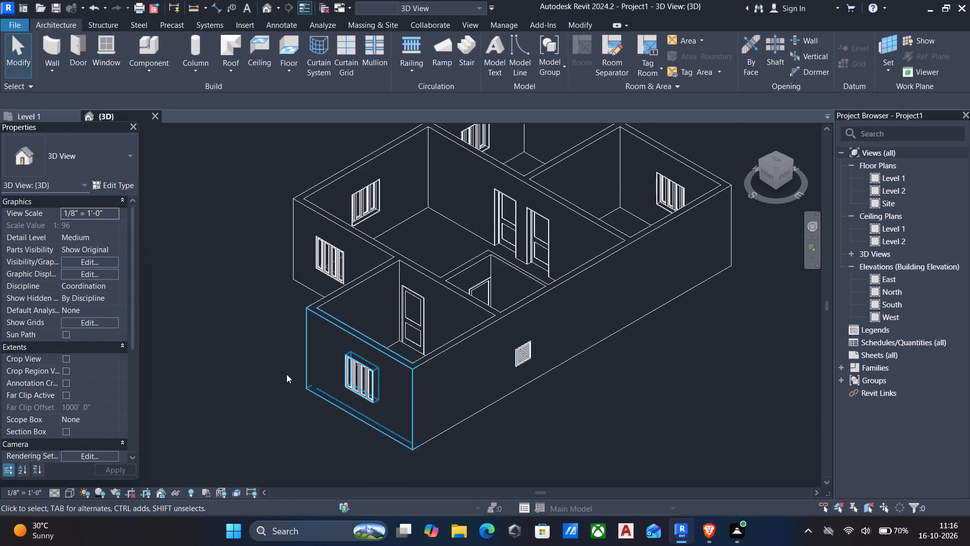
click(72, 492)
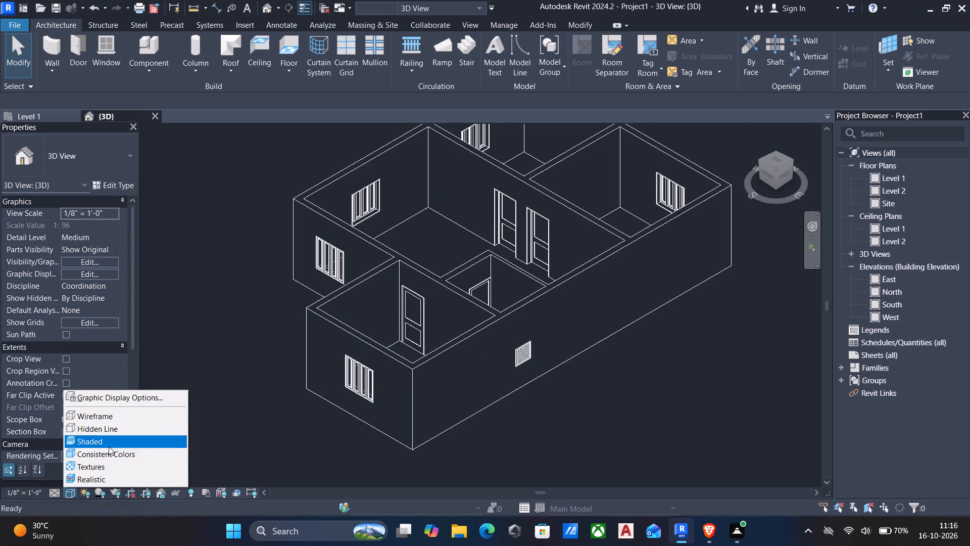
click(103, 442)
Set the sill height of the louver window in the east exterior wall to 5'.
shift+middle_drag(405, 380, 502, 300)
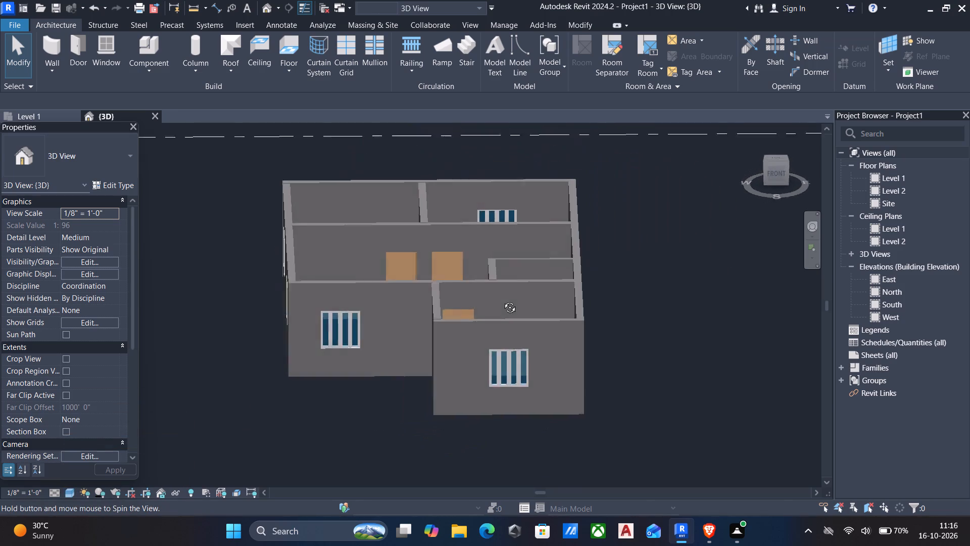
shift+middle_drag(502, 300, 575, 259)
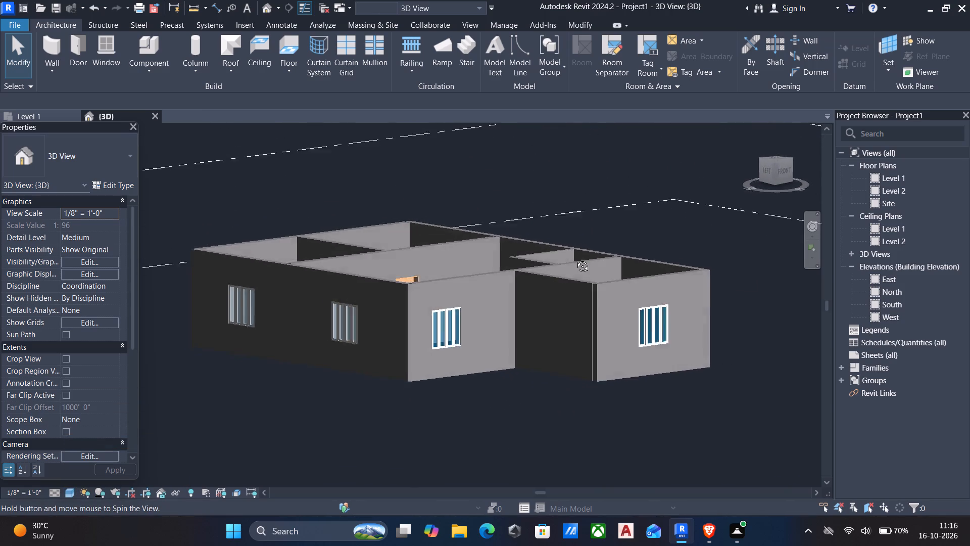
shift+middle_drag(575, 259, 417, 335)
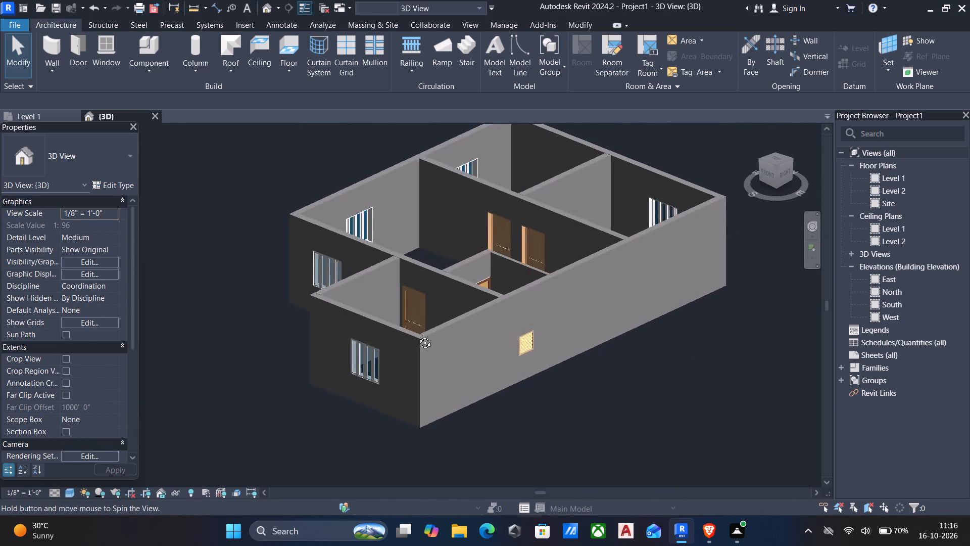
shift+middle_drag(417, 335, 670, 423)
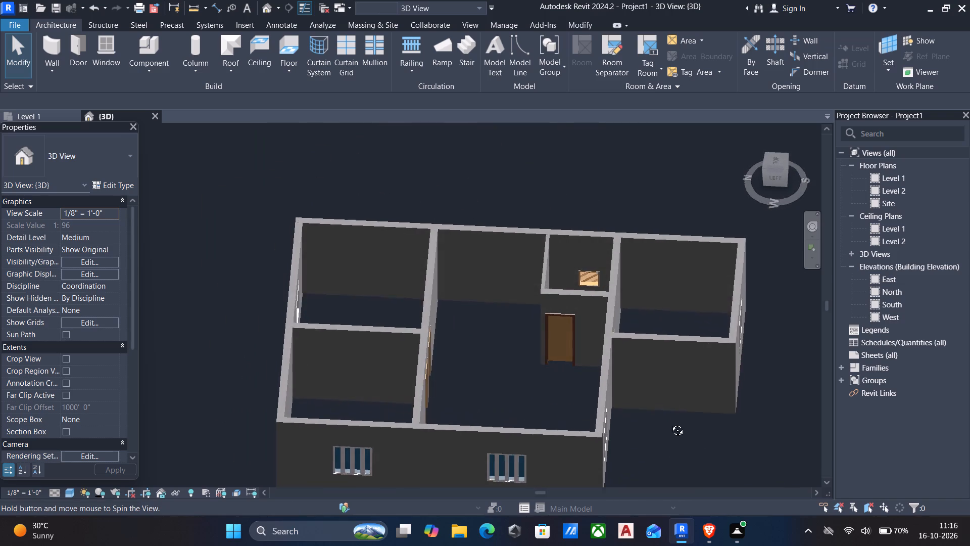
shift+middle_drag(670, 423, 477, 420)
shift+middle_drag(418, 359, 281, 267)
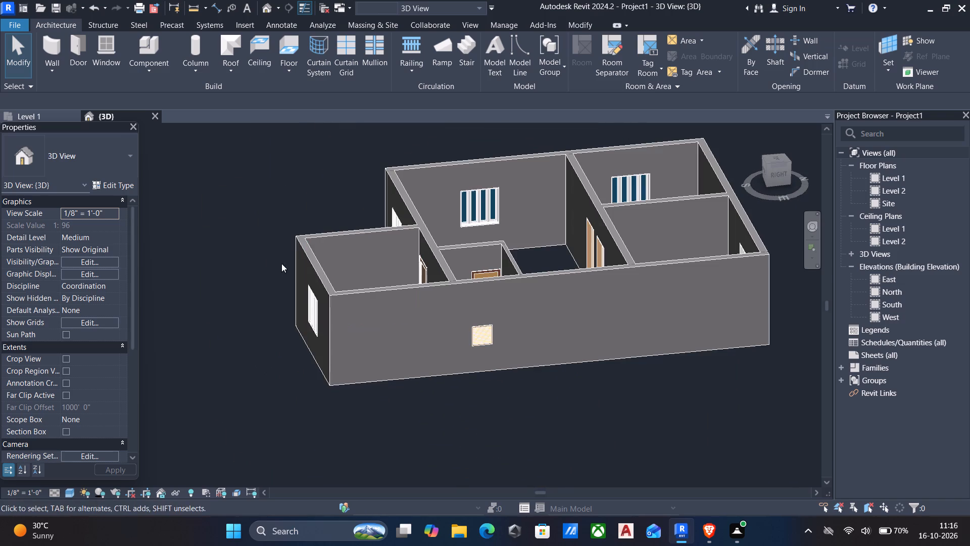
click(482, 333)
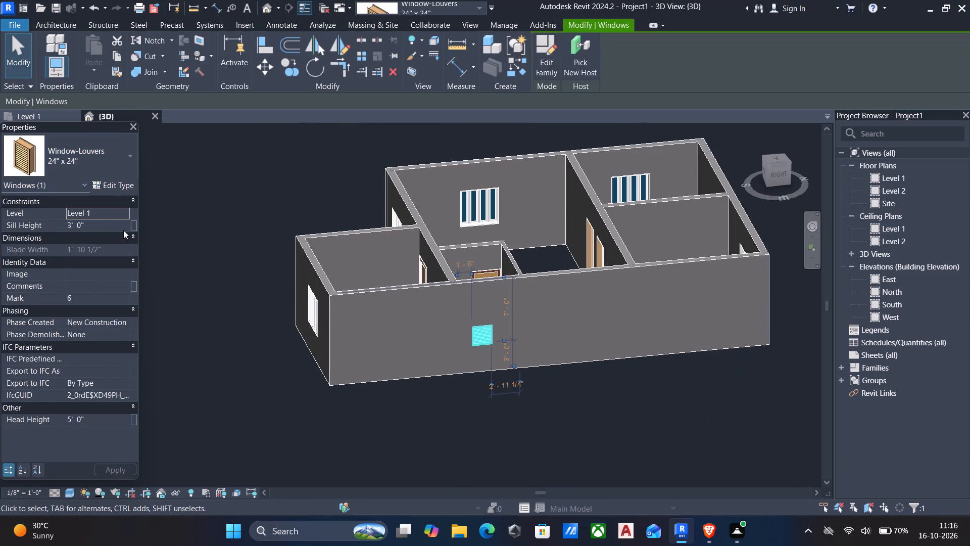
click(117, 224)
key(5)
key(apostrophe)
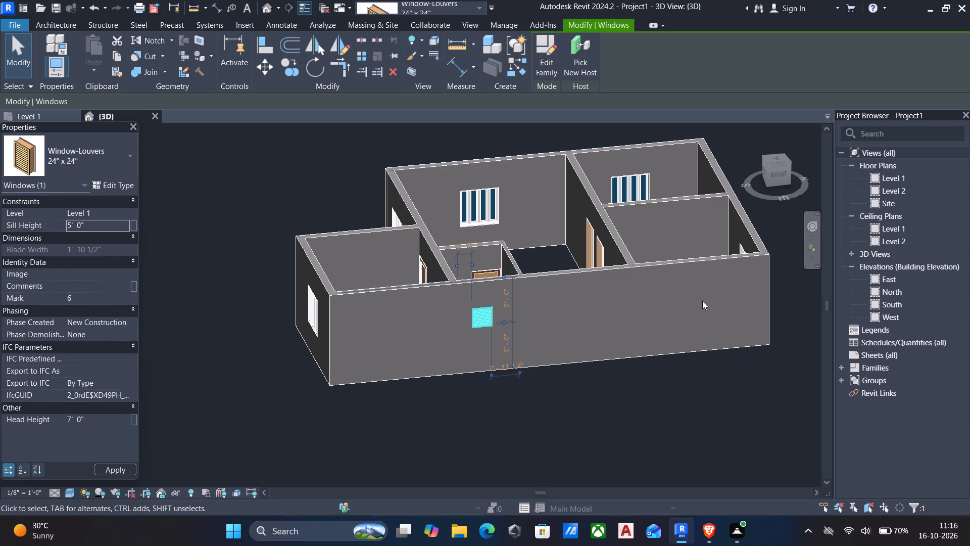
key(Escape)
Return to the Level 1 floor plan view.
double_click(911, 180)
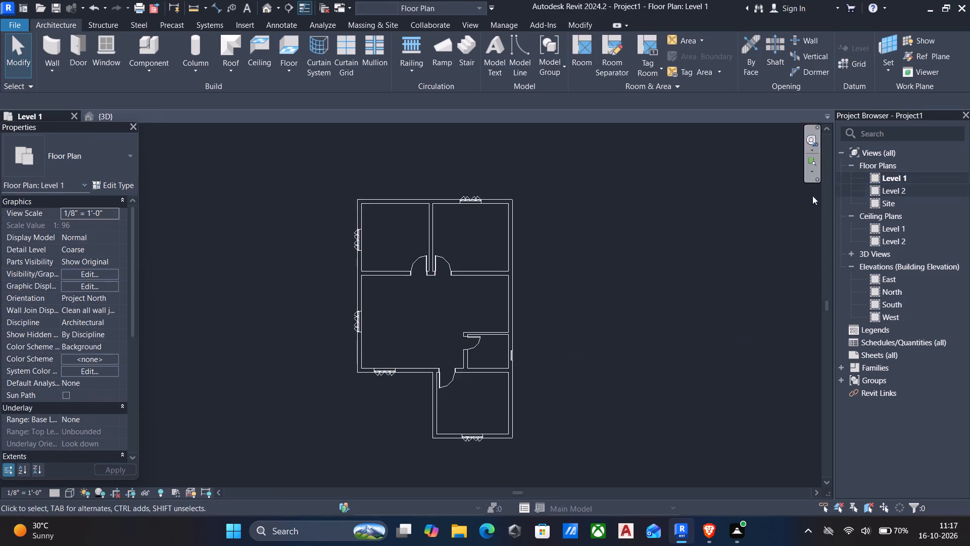
scroll(696, 285, up, 1)
middle_drag(693, 287, 711, 258)
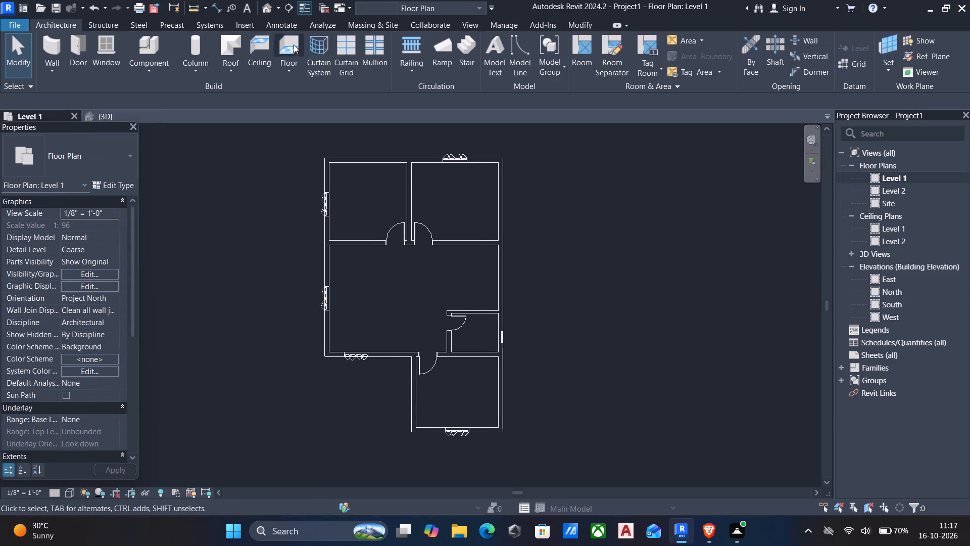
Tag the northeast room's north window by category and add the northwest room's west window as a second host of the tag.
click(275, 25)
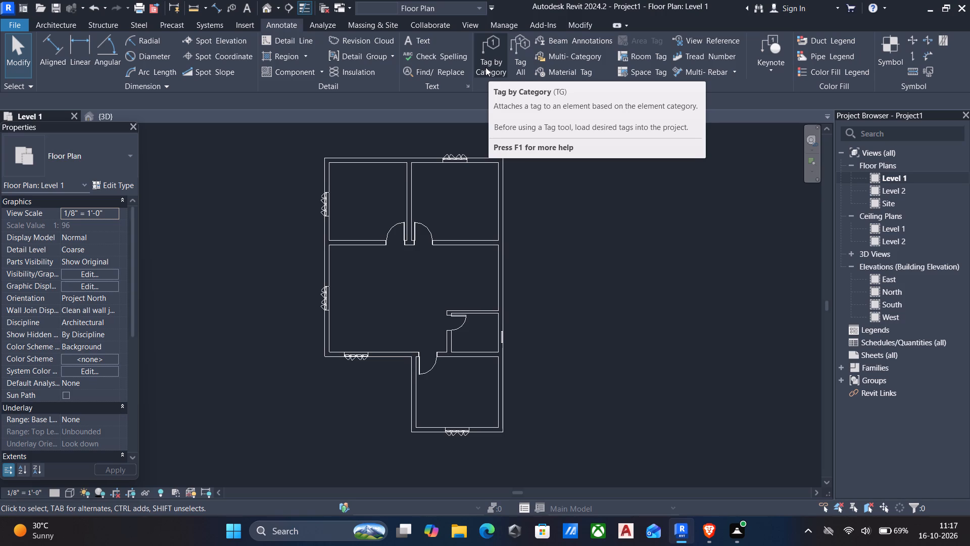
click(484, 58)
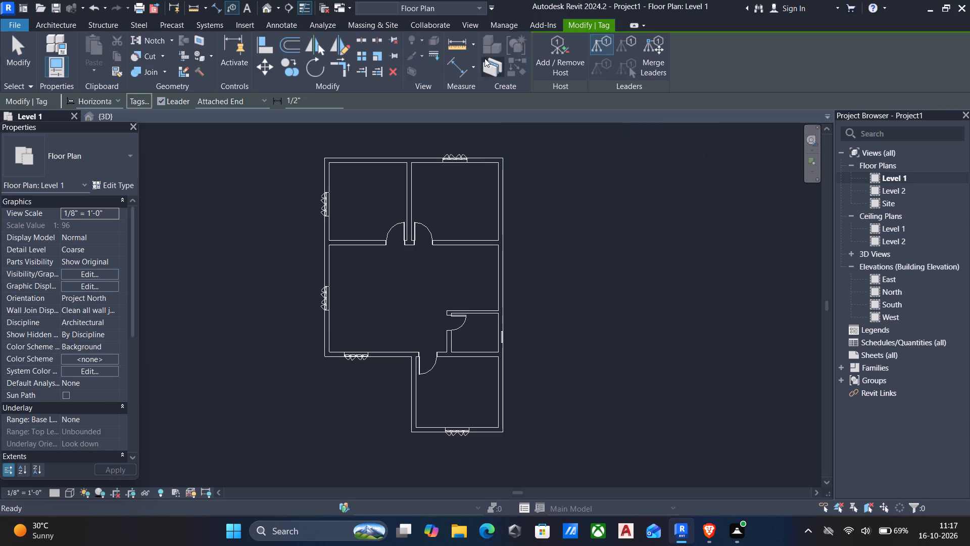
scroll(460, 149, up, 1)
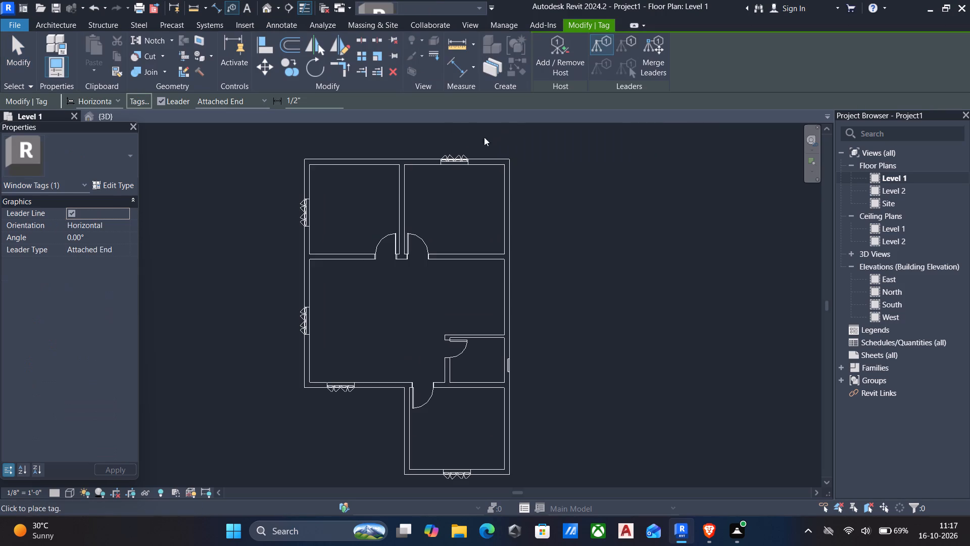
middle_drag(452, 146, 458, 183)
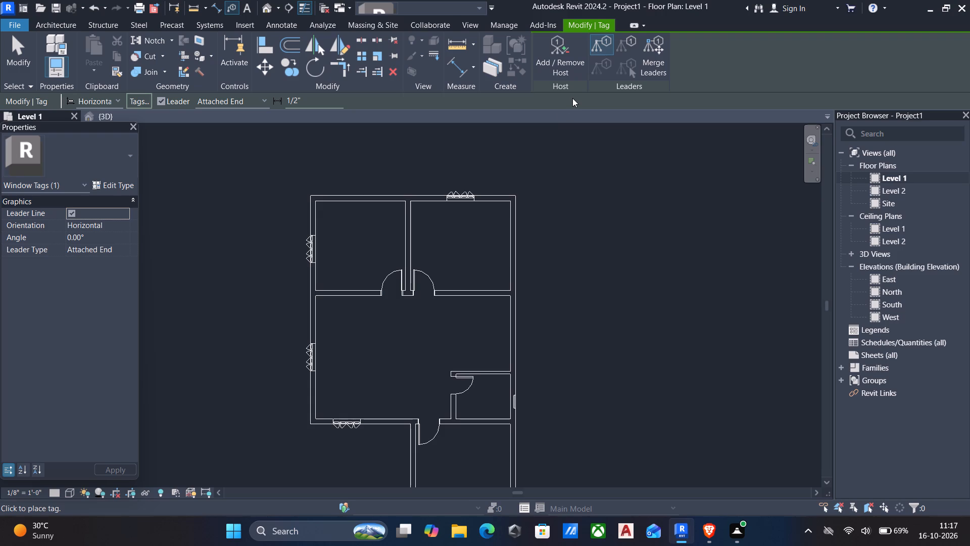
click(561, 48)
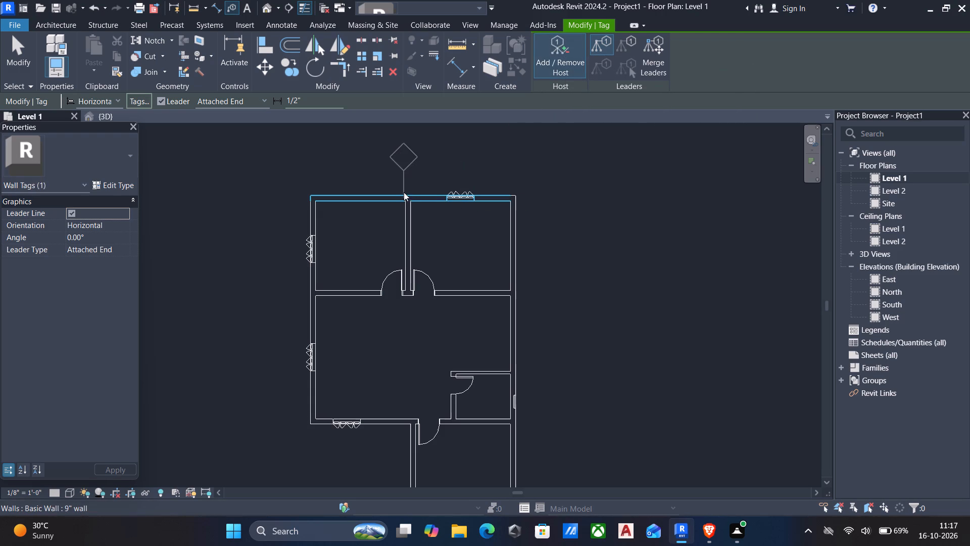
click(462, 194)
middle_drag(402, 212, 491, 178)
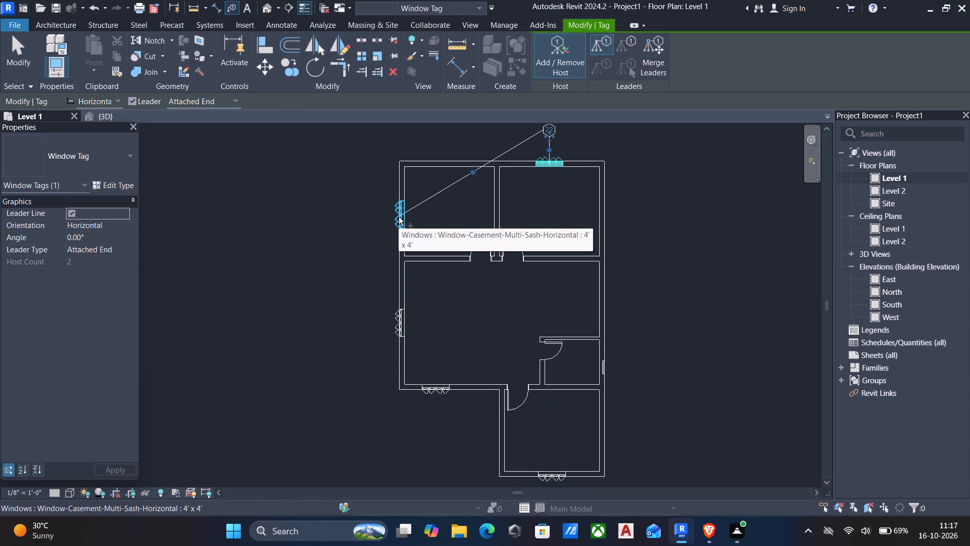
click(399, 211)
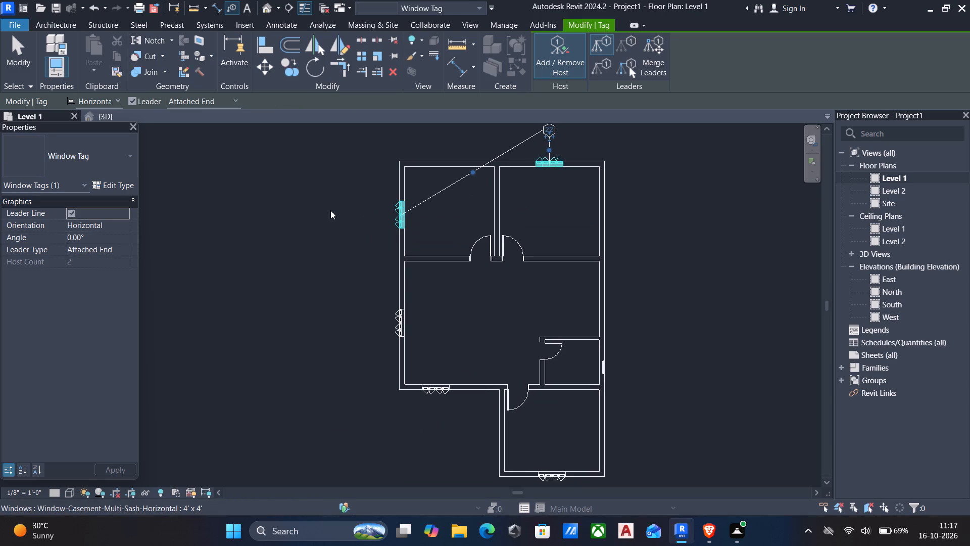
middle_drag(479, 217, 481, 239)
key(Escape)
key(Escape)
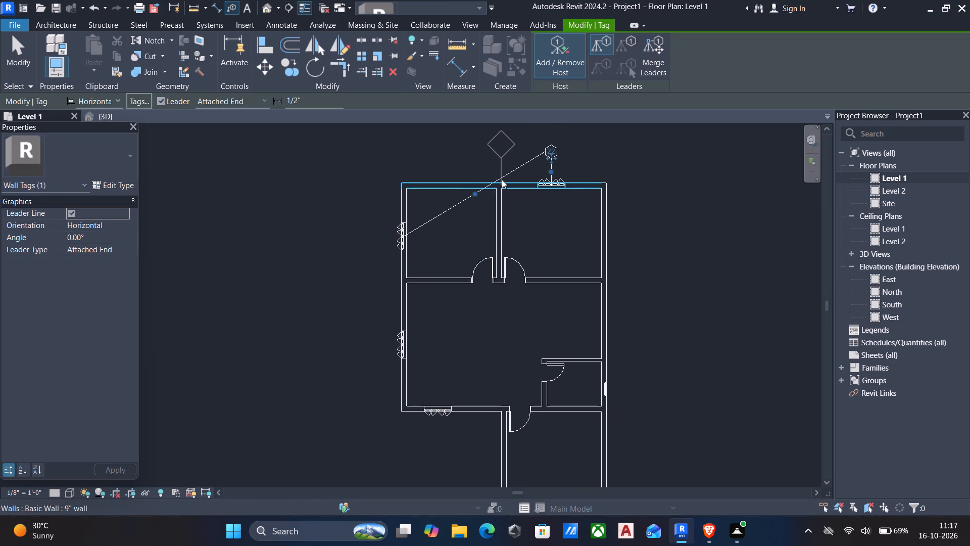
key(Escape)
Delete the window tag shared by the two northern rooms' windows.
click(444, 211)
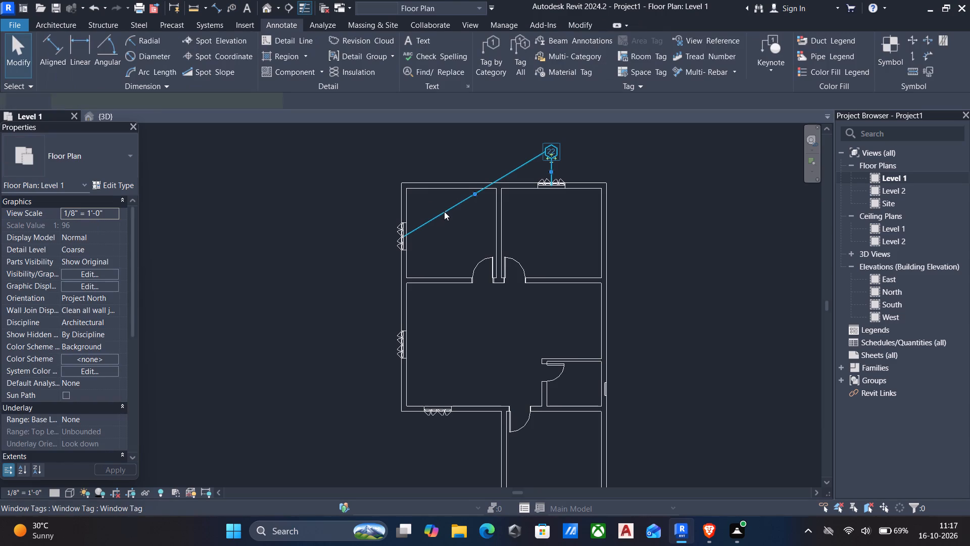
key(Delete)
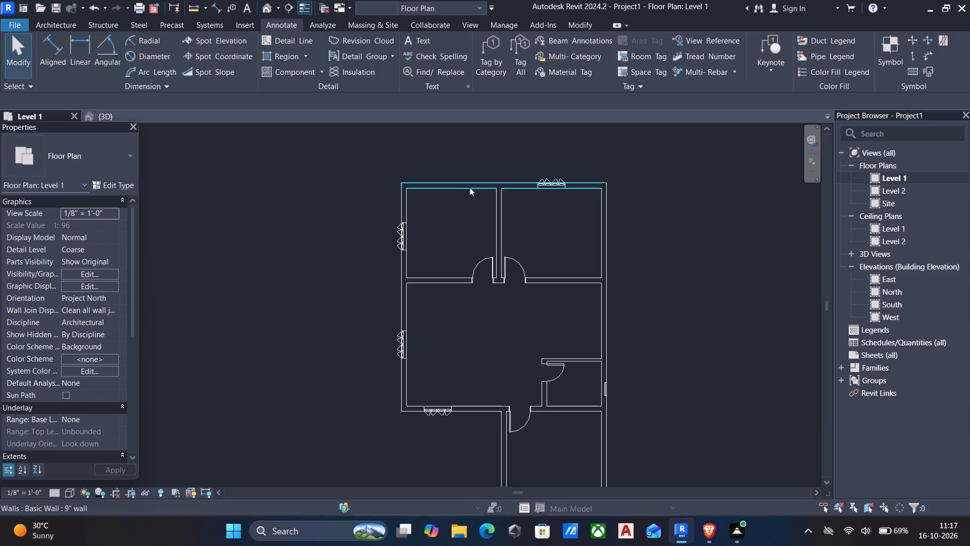
Tag the northeast room's north window by category with a leader, adding the northwest room's west window as a second host.
click(489, 62)
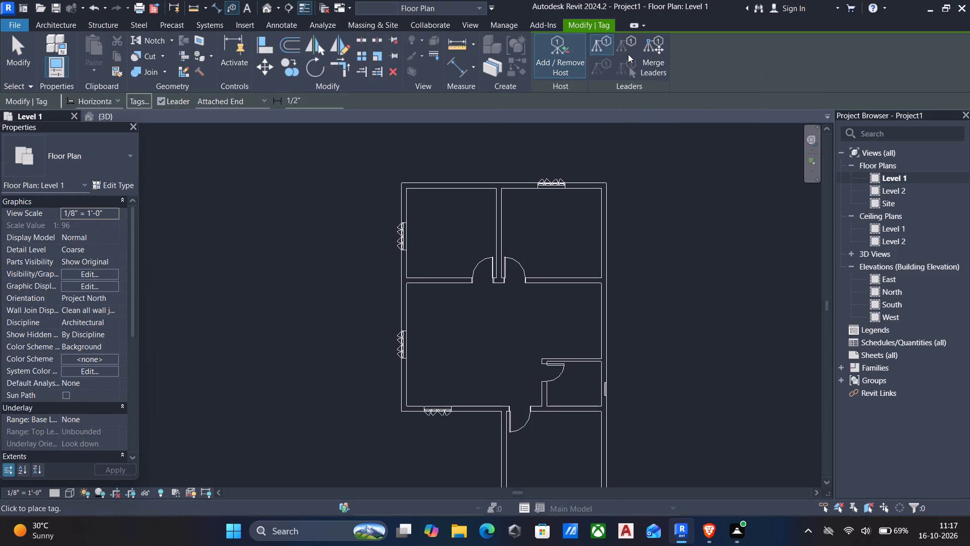
click(605, 41)
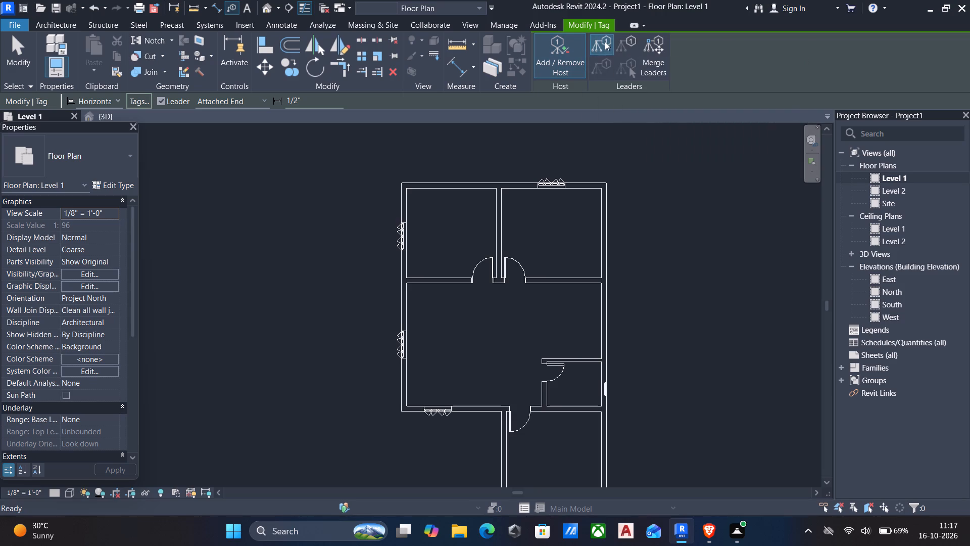
click(555, 177)
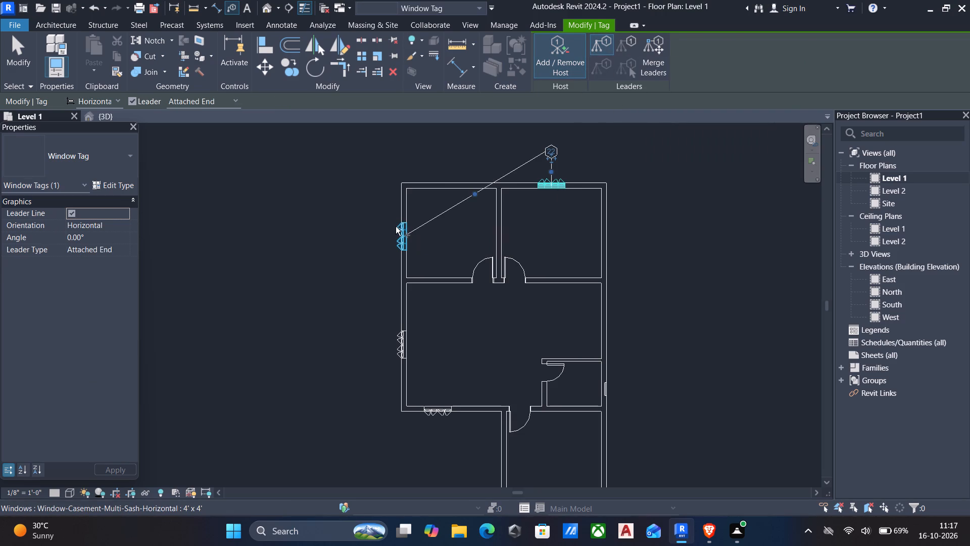
shift+click(396, 227)
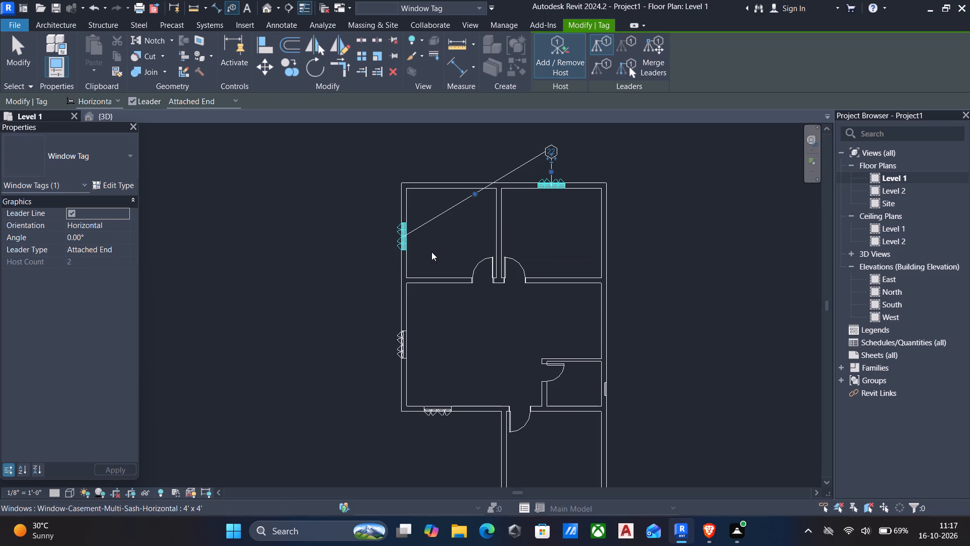
click(549, 66)
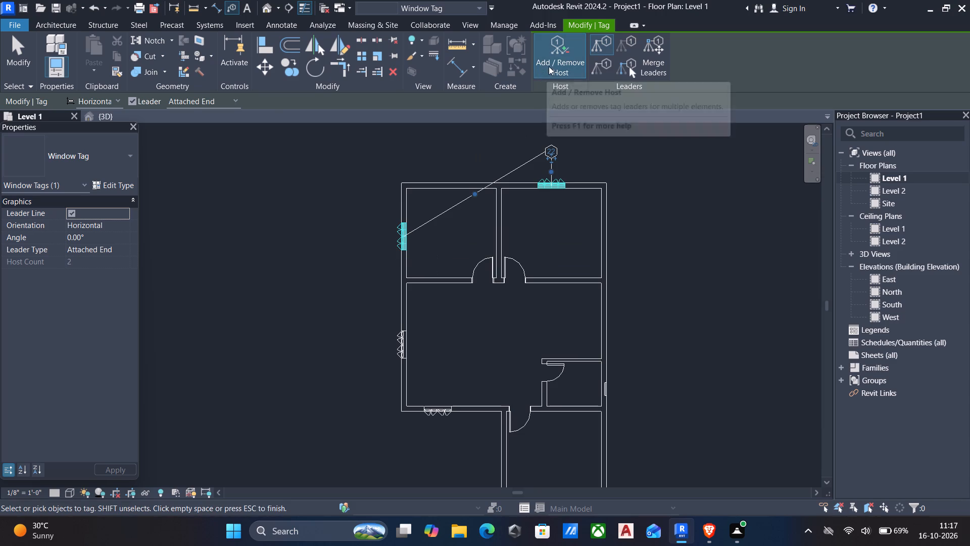
Tag the northwest room's west window, the main room's west and south windows, and the south room's south window by category with leaders.
click(396, 231)
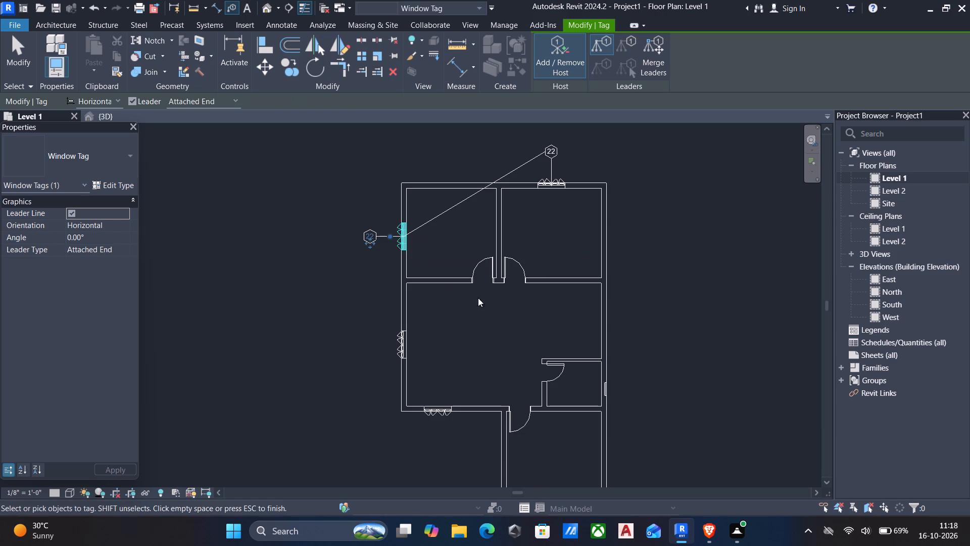
key(Escape)
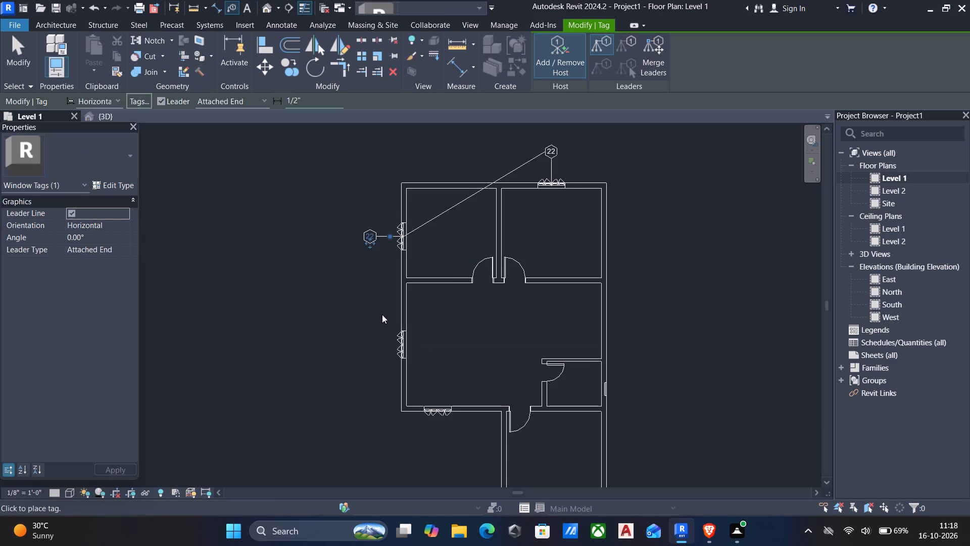
click(396, 341)
middle_drag(442, 349, 434, 288)
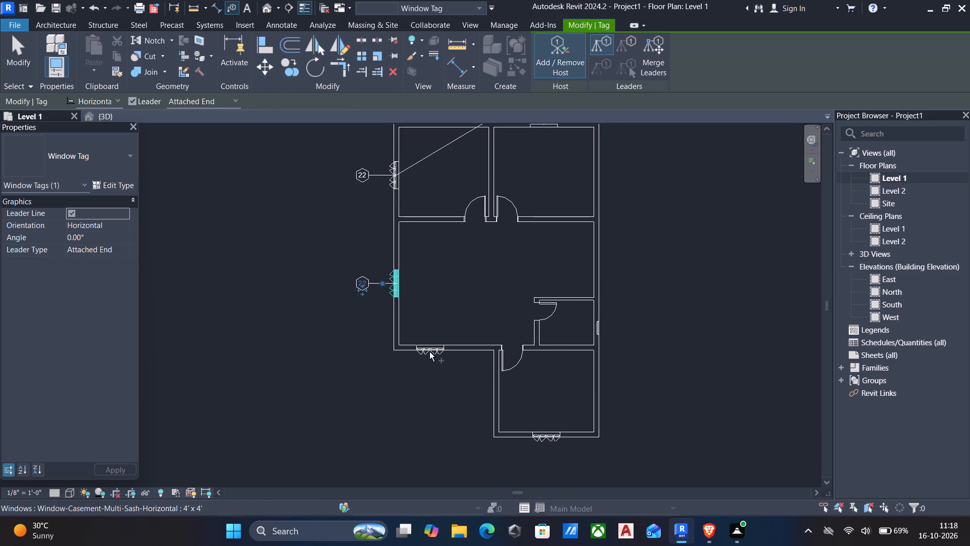
key(Escape)
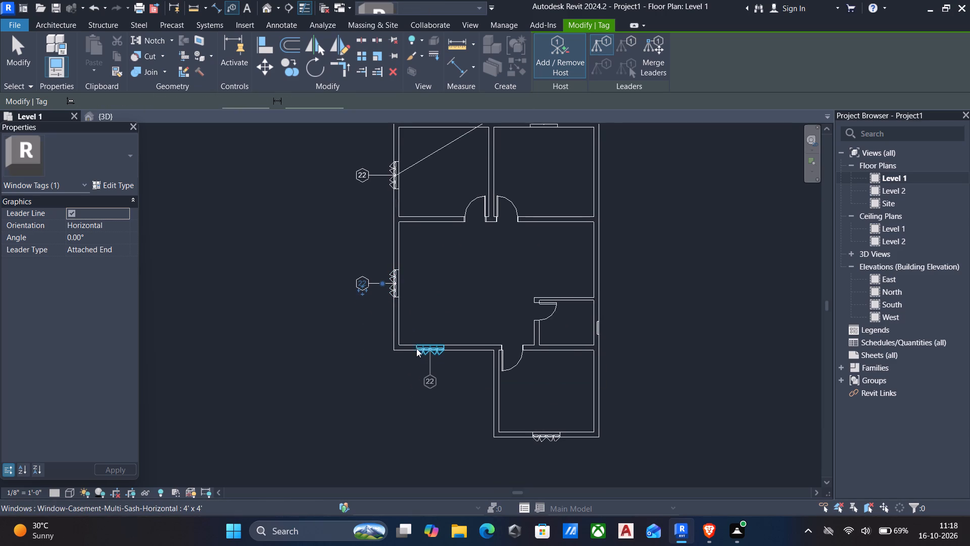
click(433, 352)
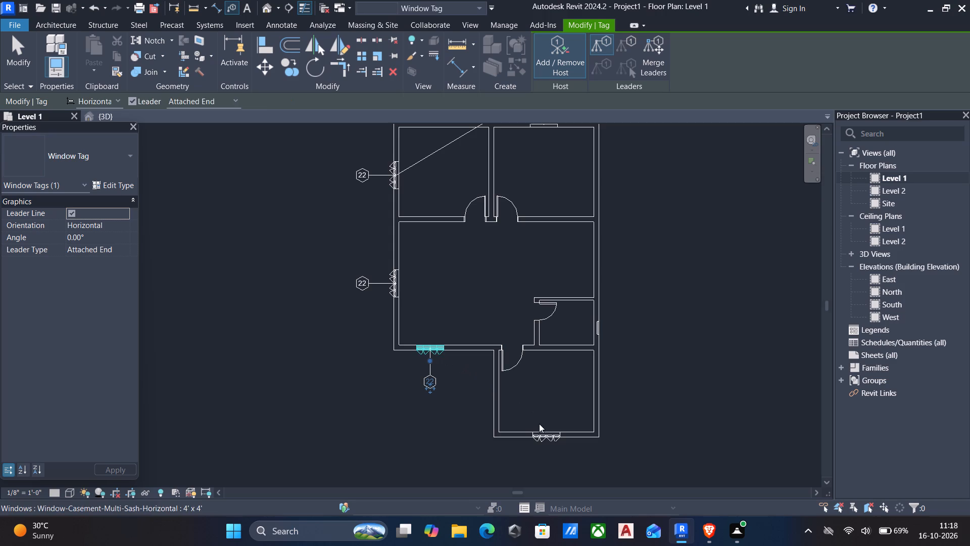
key(Escape)
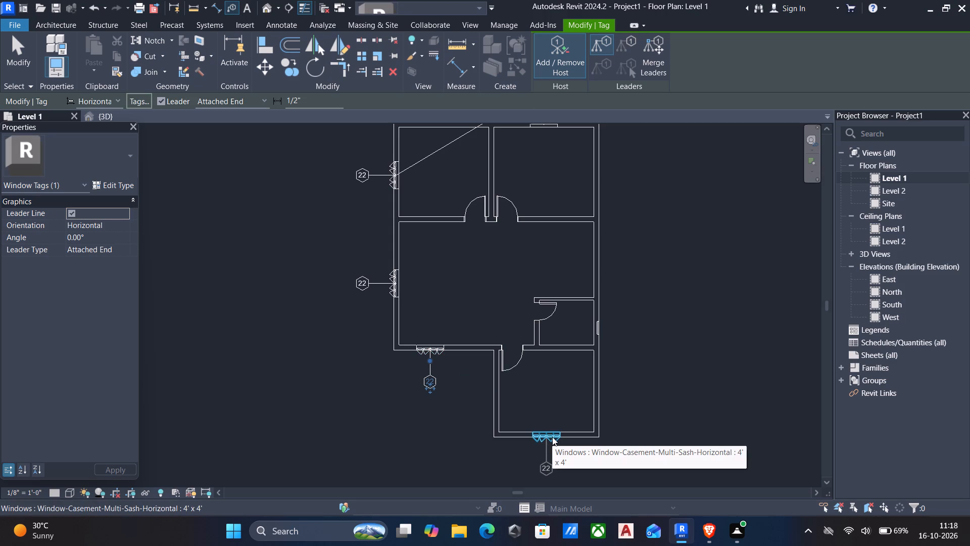
click(552, 437)
key(Escape)
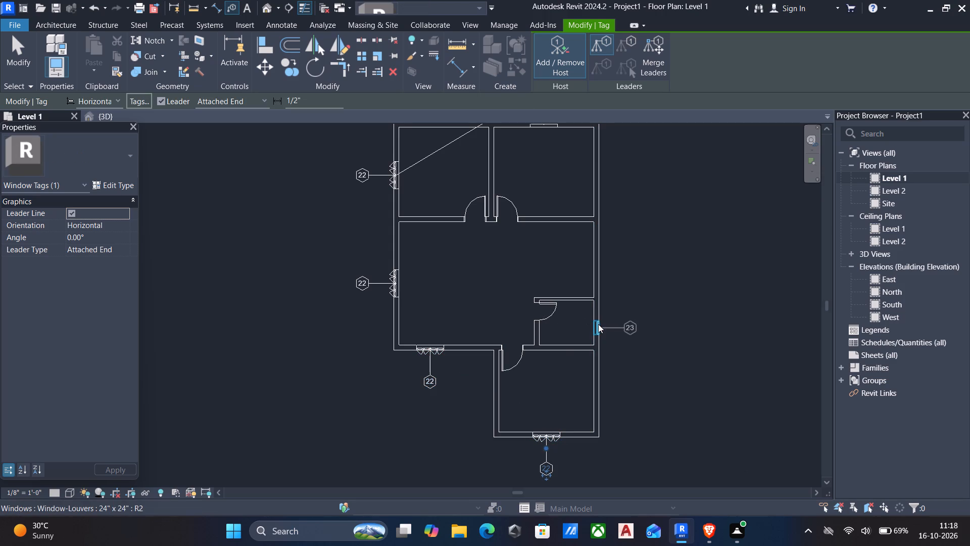
Tag the small east room's louver window by category with a leader and end the tagging.
click(598, 324)
middle_drag(587, 310, 575, 330)
scroll(574, 330, down, 2)
key(Escape)
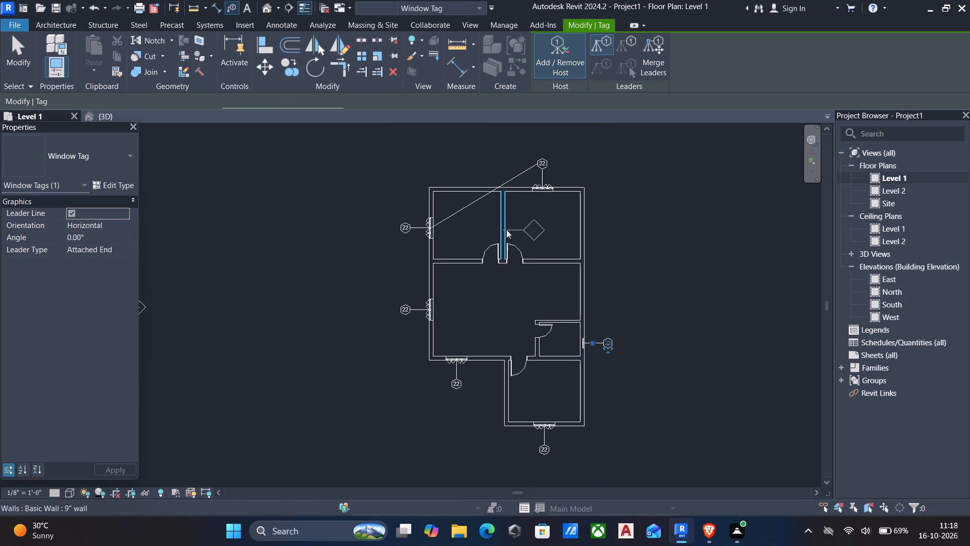
key(Escape)
click(476, 201)
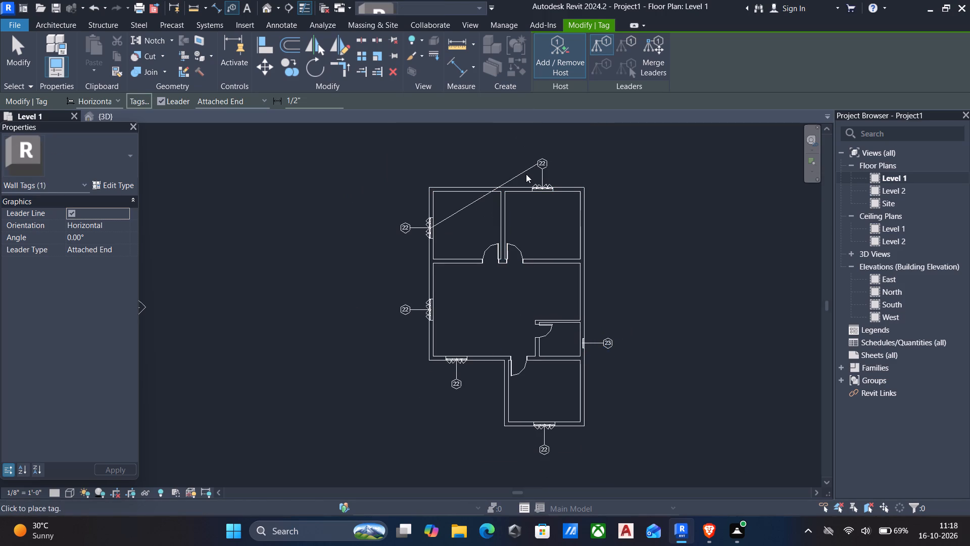
key(Escape)
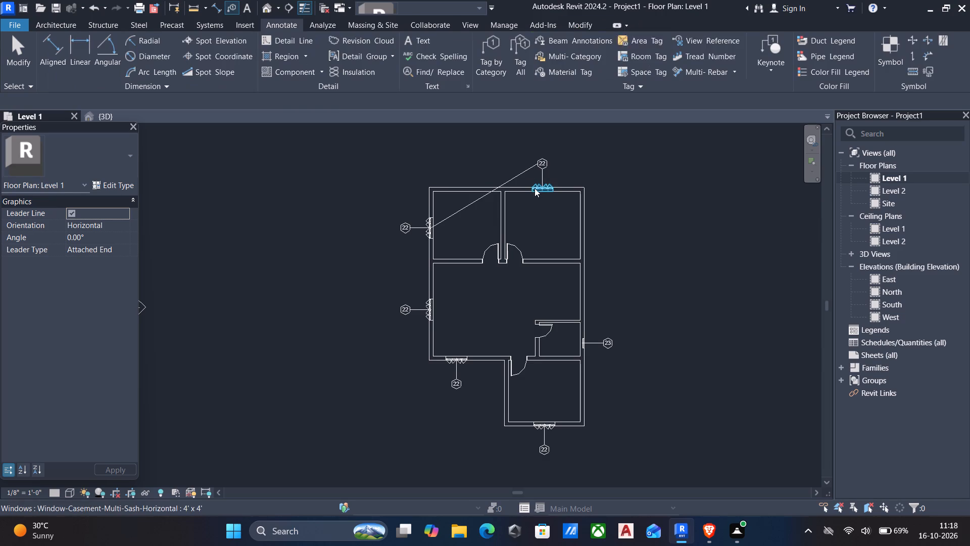
Delete the window tag shared by the northeast room's north window and the northwest room's west window.
click(514, 174)
key(Delete)
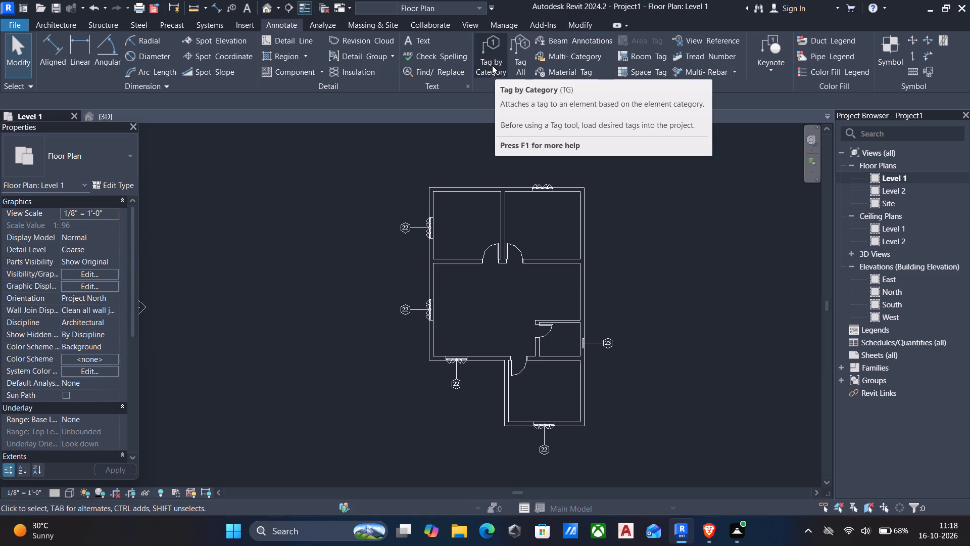
Tag the northeast room's north window by category with its own leader.
click(492, 65)
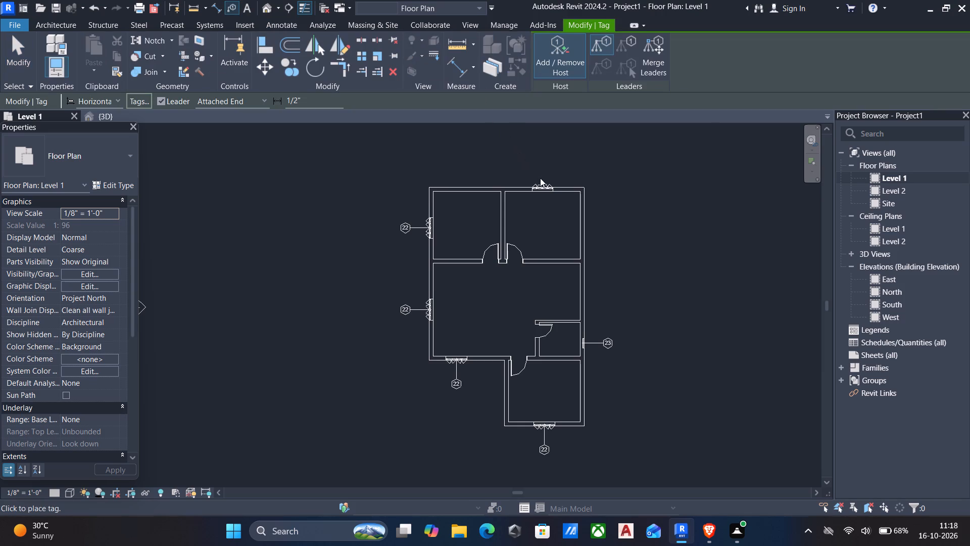
click(541, 181)
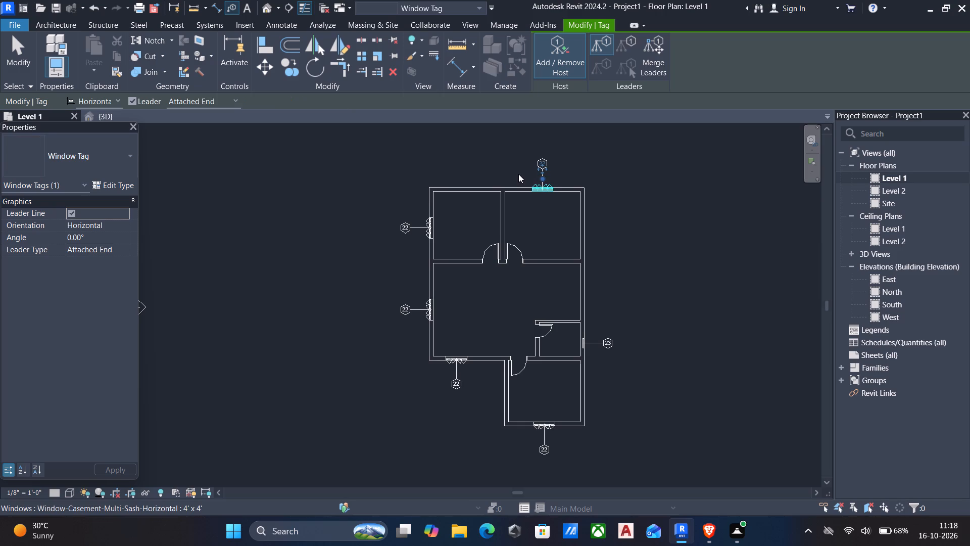
key(Escape)
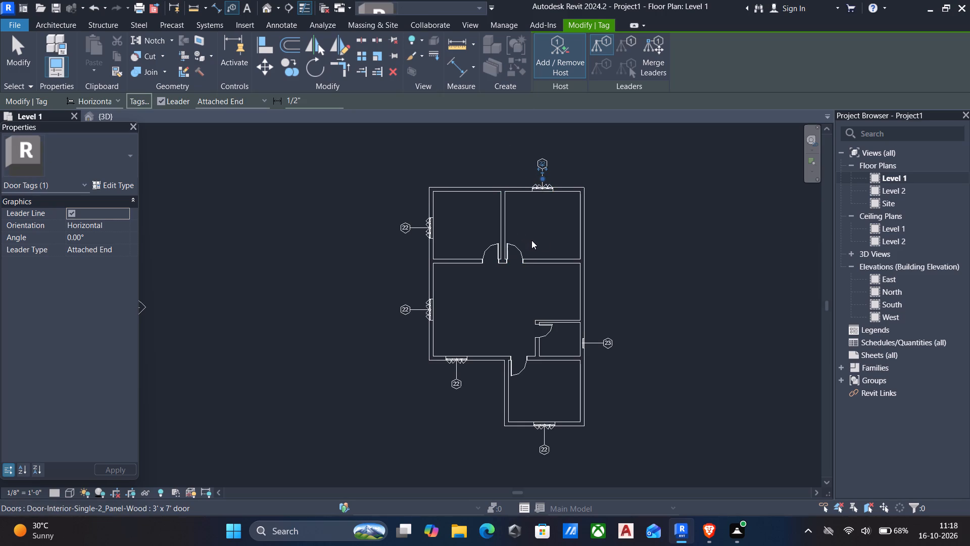
key(Escape)
scroll(539, 155, up, 4)
key(Escape)
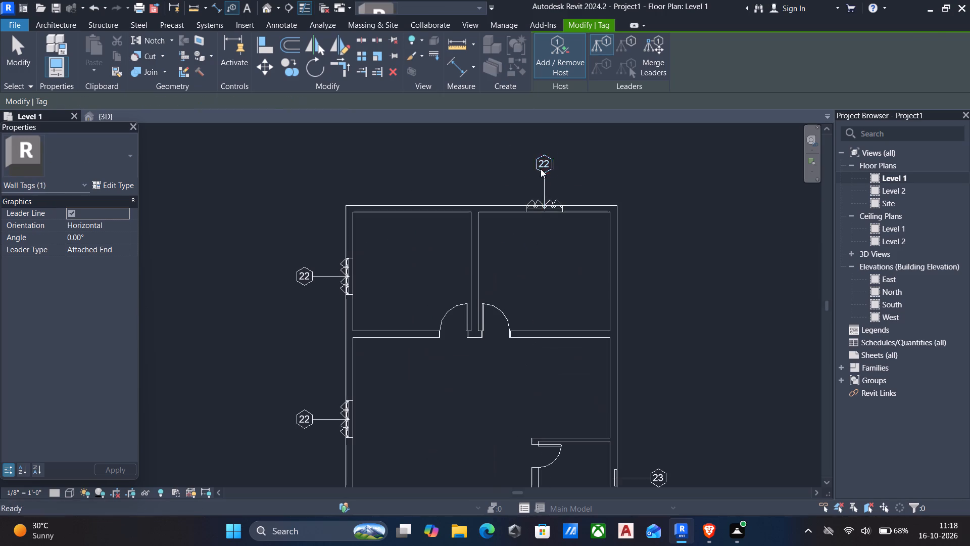
Set the type mark of the casement windows to W1 through the northeast room's north window tag, applying it to the whole type.
scroll(546, 161, up, 4)
click(549, 167)
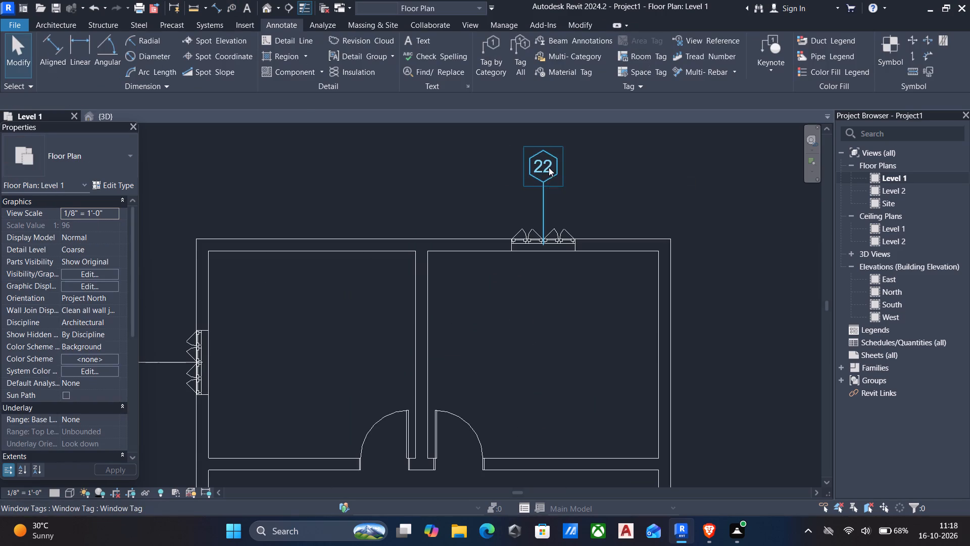
click(547, 171)
click(545, 167)
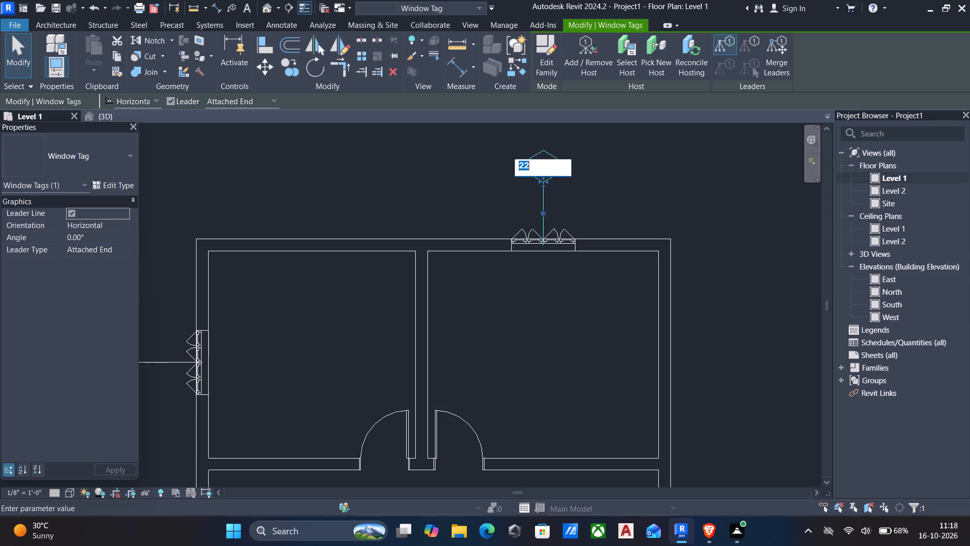
key(w)
key(1)
key(Return)
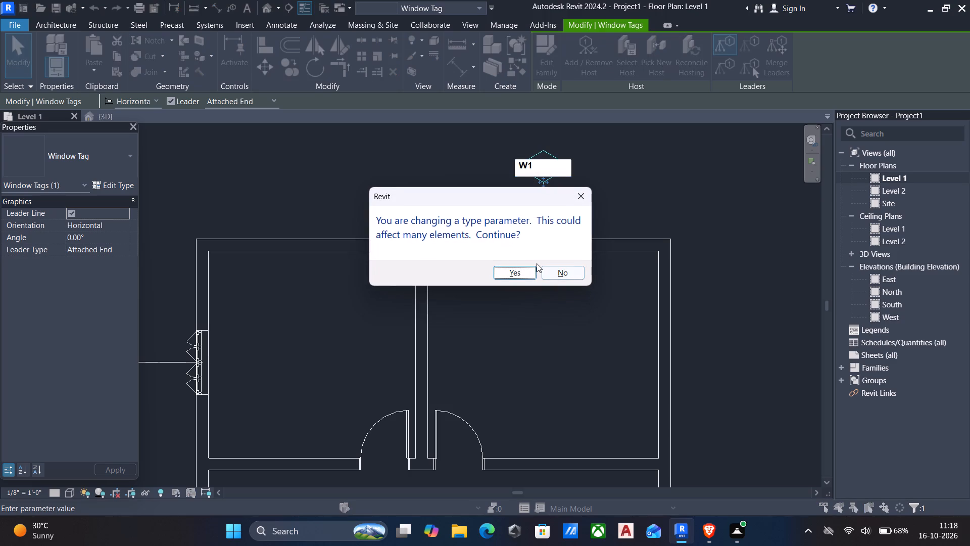
click(512, 273)
Move the northeast room's north window tag down so it sits just outside the window with a short leader.
scroll(512, 277, down, 4)
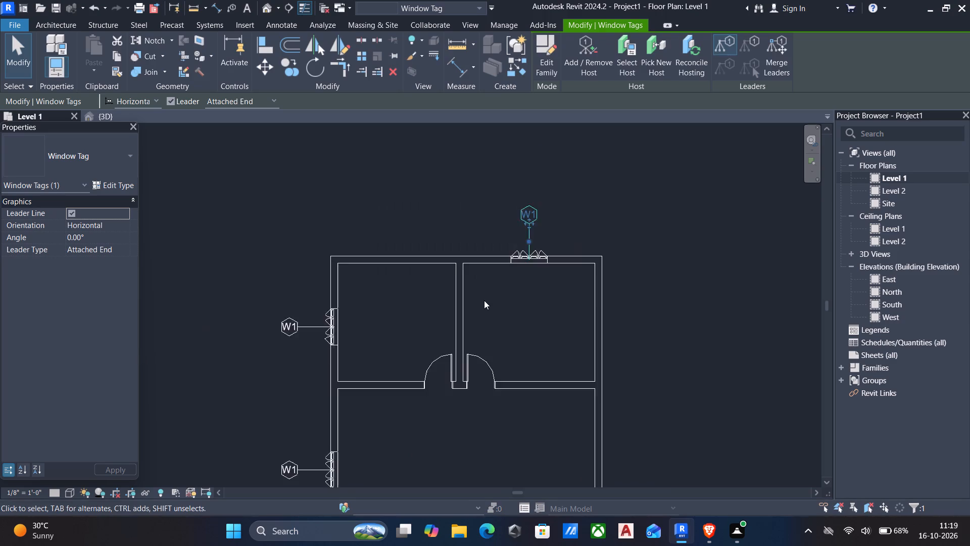
scroll(484, 300, down, 3)
scroll(600, 235, up, 5)
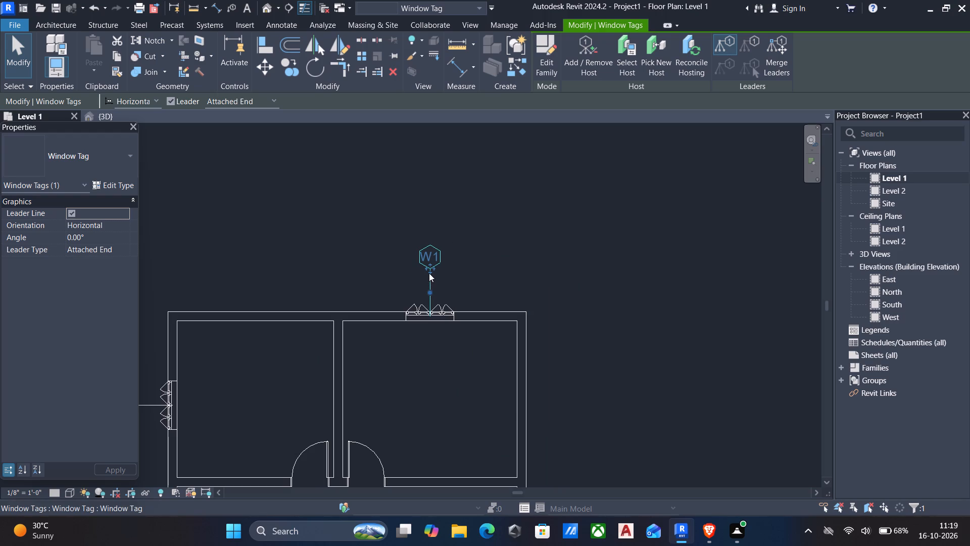
drag(429, 273, 425, 302)
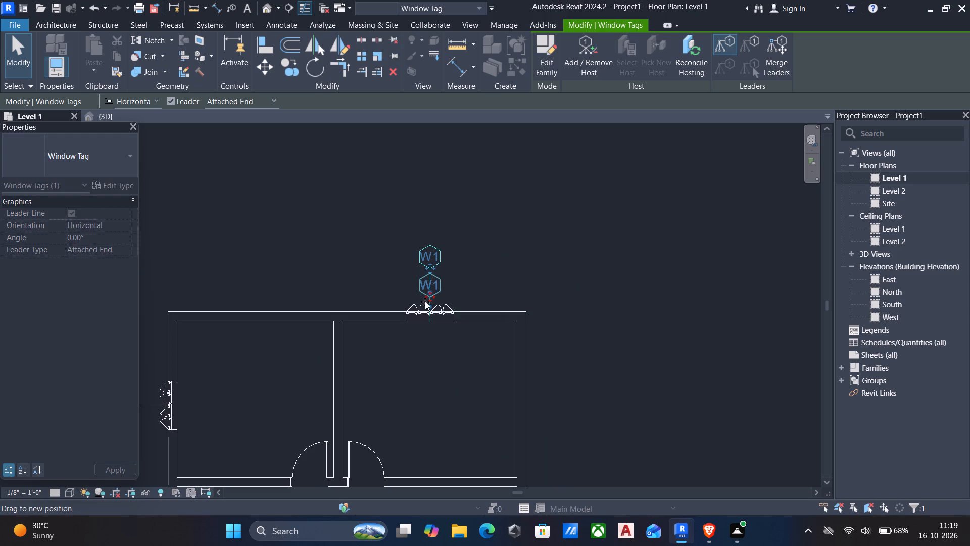
drag(425, 302, 425, 312)
scroll(425, 312, up, 4)
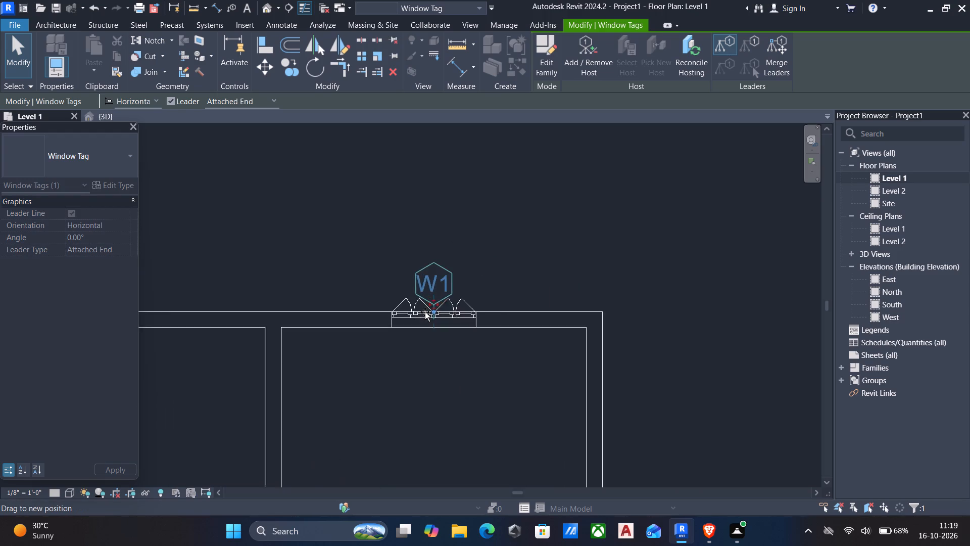
drag(425, 312, 436, 307)
scroll(425, 312, up, 5)
key(Escape)
Move the northwest room's west window tag horizontally toward the wall so it sits just outside the window.
scroll(435, 307, down, 14)
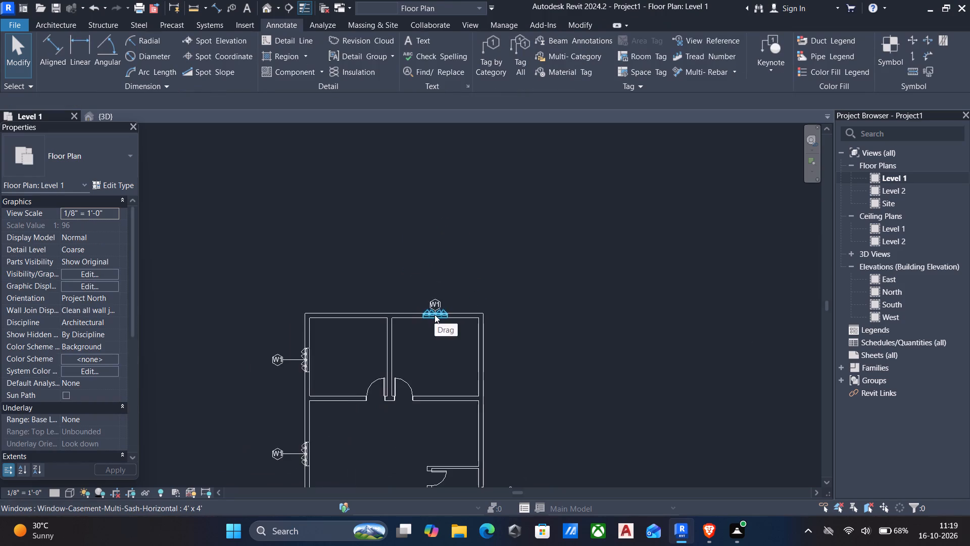
middle_drag(434, 314, 529, 266)
scroll(433, 318, up, 5)
click(318, 312)
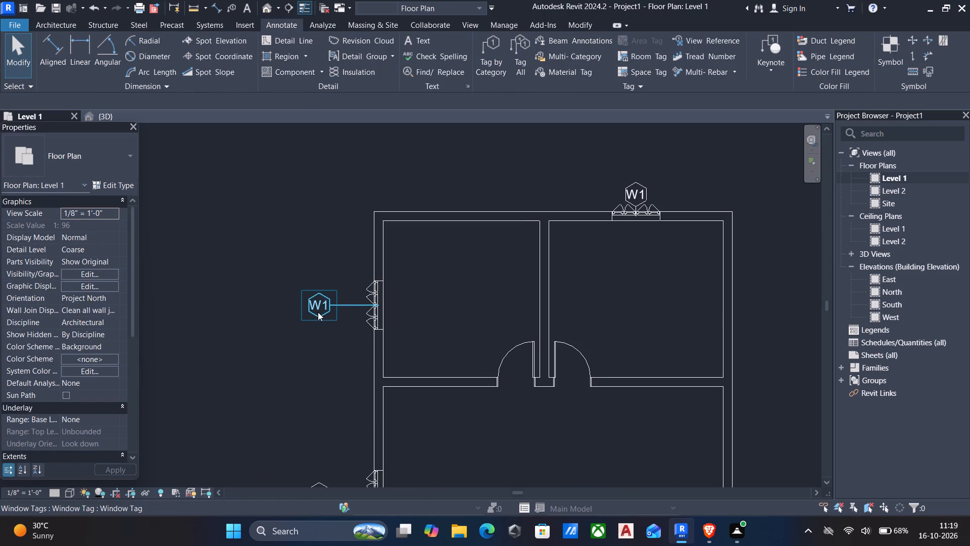
drag(352, 304, 372, 308)
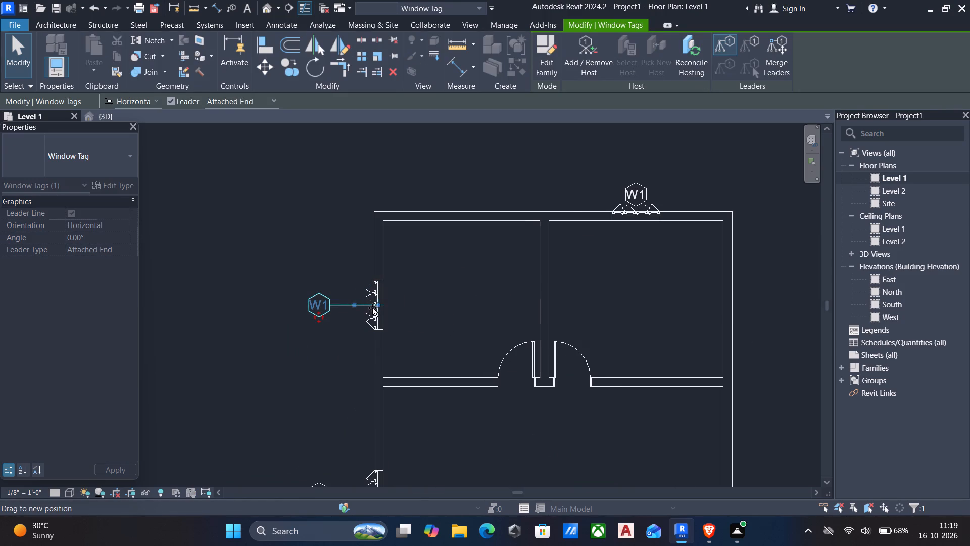
drag(372, 308, 370, 302)
scroll(372, 310, up, 5)
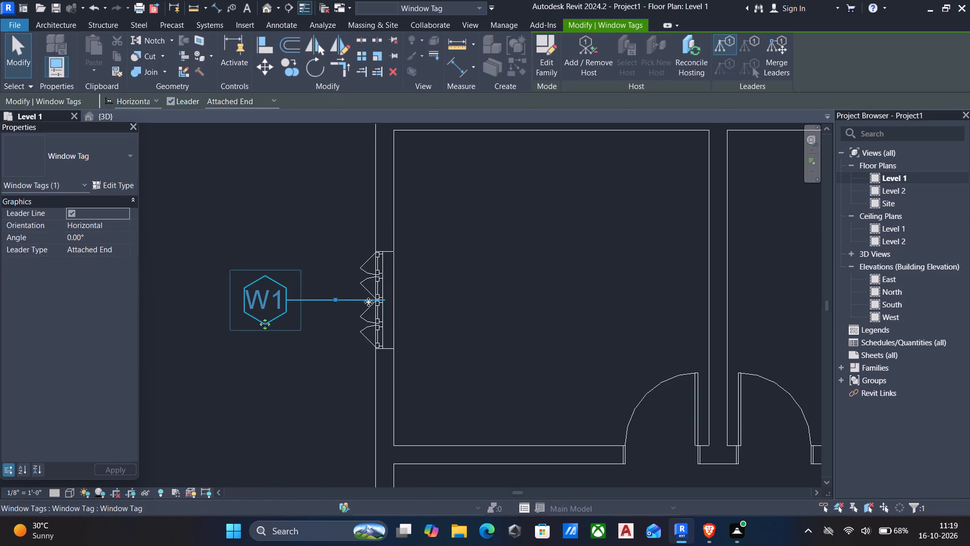
key(Escape)
click(288, 294)
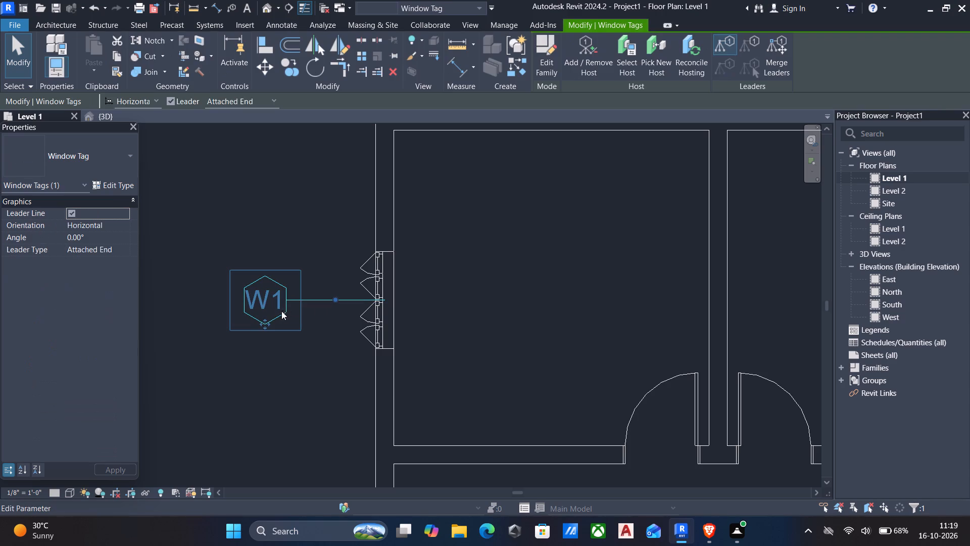
drag(285, 302, 303, 302)
key(Escape)
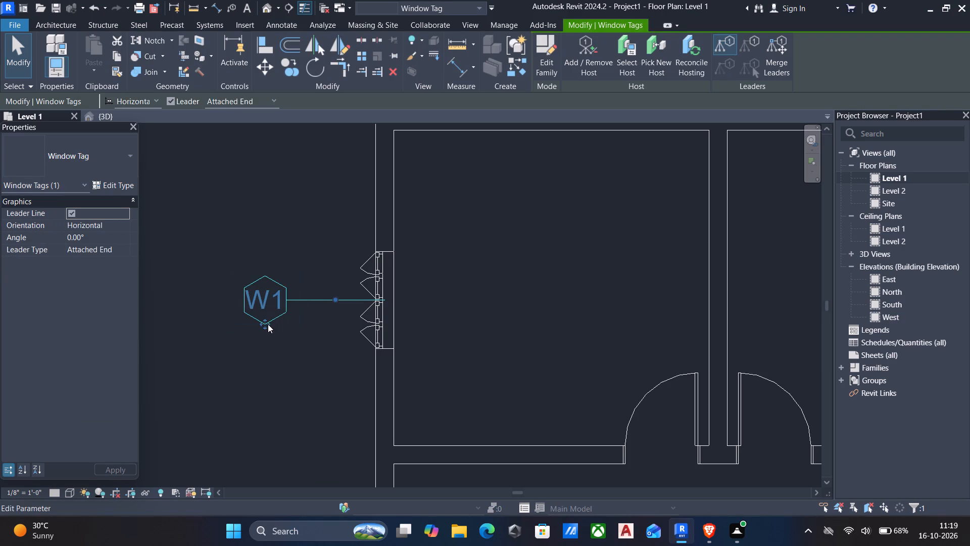
drag(267, 324, 338, 322)
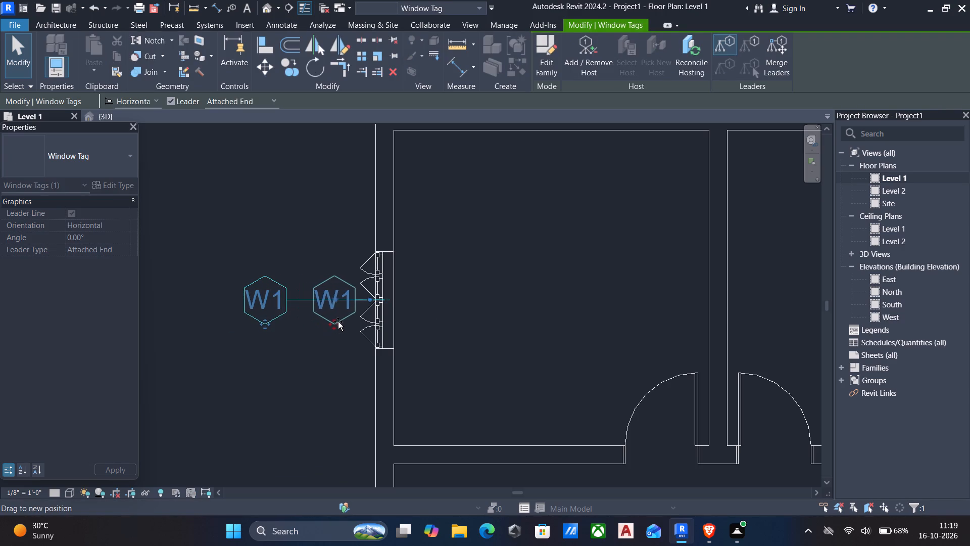
drag(338, 322, 340, 321)
Move the main room's west window tag horizontally toward the wall so it sits just outside the window.
scroll(344, 323, down, 6)
middle_drag(525, 331, 519, 330)
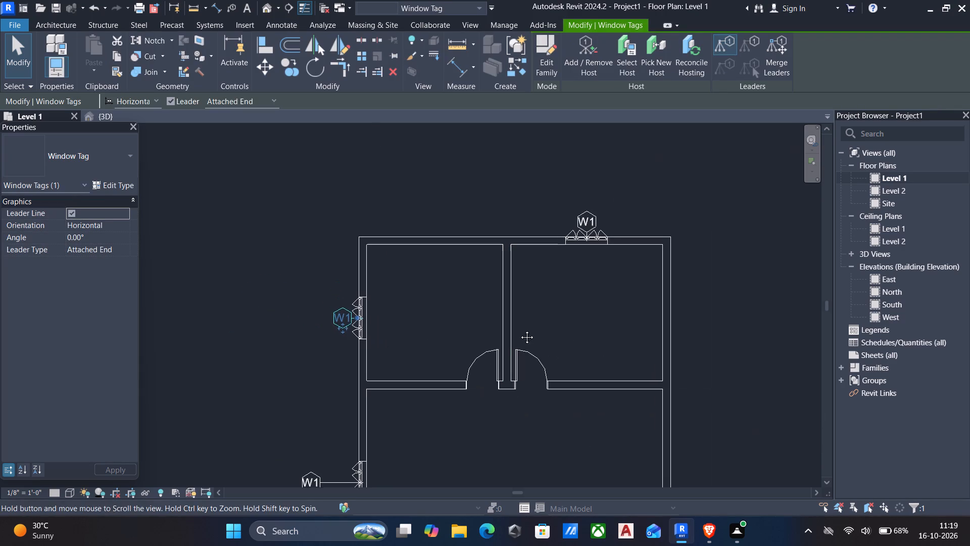
middle_drag(519, 330, 488, 272)
scroll(488, 272, down, 5)
scroll(373, 360, up, 5)
click(357, 358)
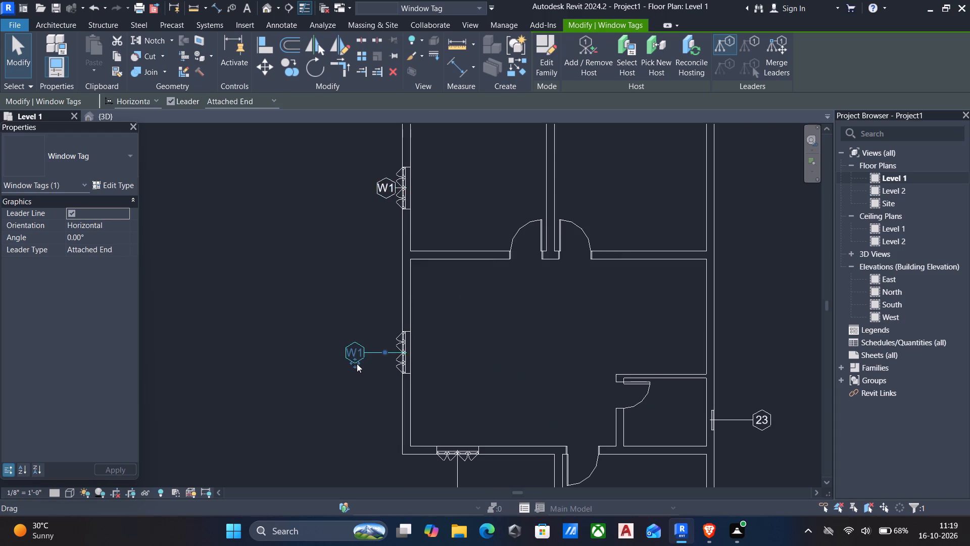
scroll(357, 365, up, 5)
drag(353, 363, 415, 358)
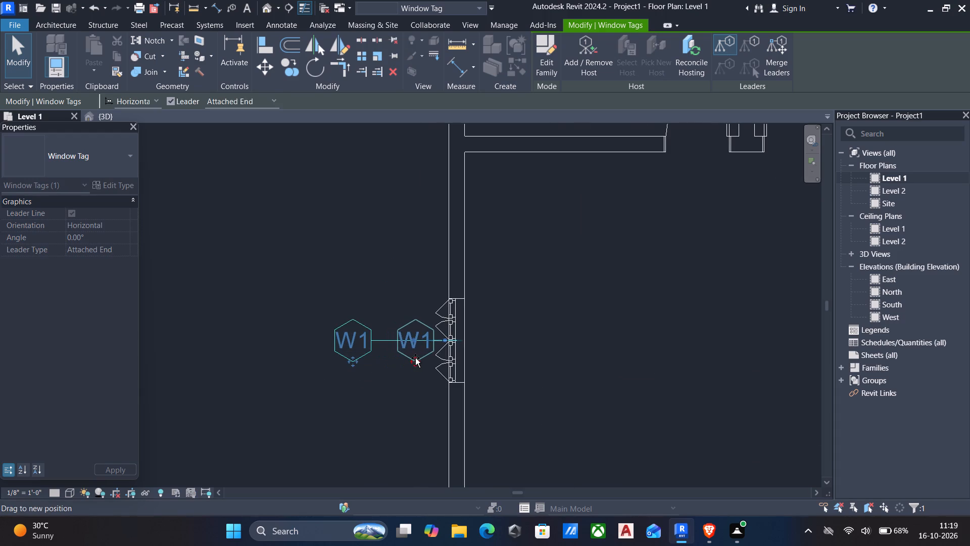
drag(415, 358, 416, 358)
Move the main room's south window tag up toward the wall so it sits just outside the window.
scroll(431, 359, down, 6)
middle_drag(558, 375, 535, 266)
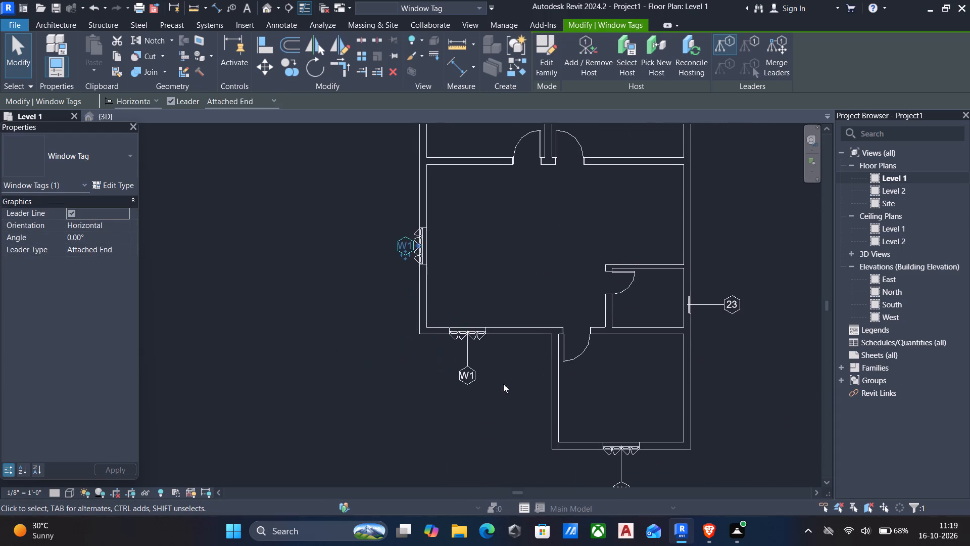
scroll(498, 384, up, 5)
click(448, 374)
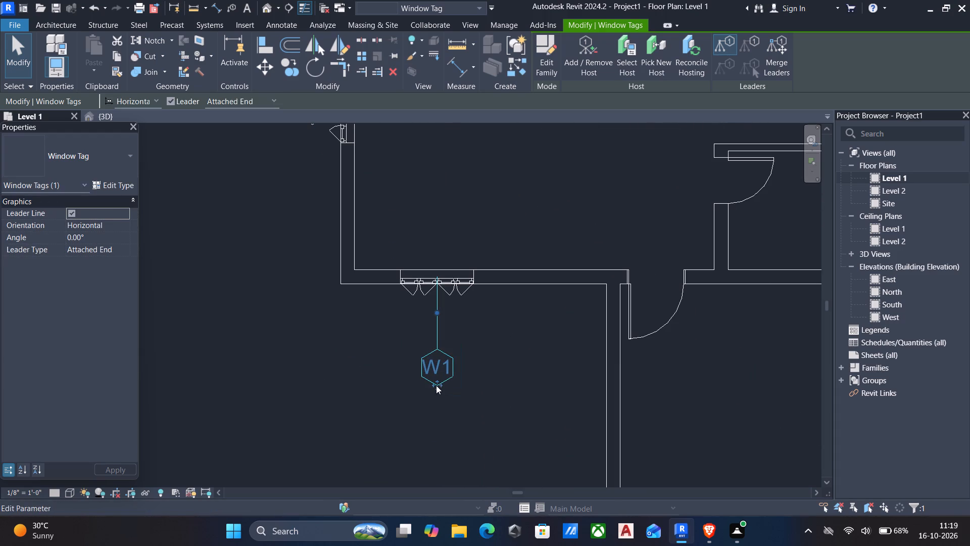
drag(435, 385, 435, 332)
key(Escape)
Move the southernmost room's south window tag up toward the wall so it sits just outside the window.
scroll(445, 337, down, 7)
click(552, 437)
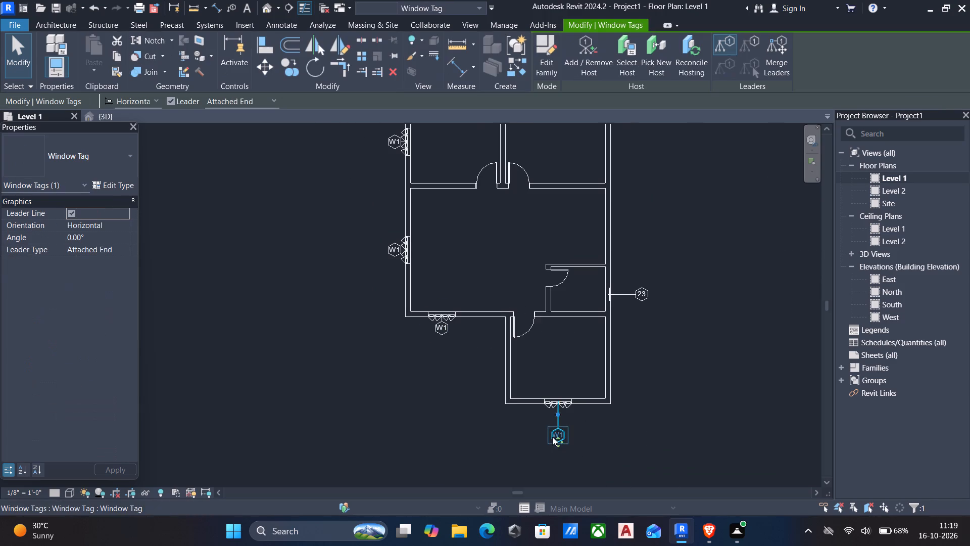
scroll(552, 437, up, 4)
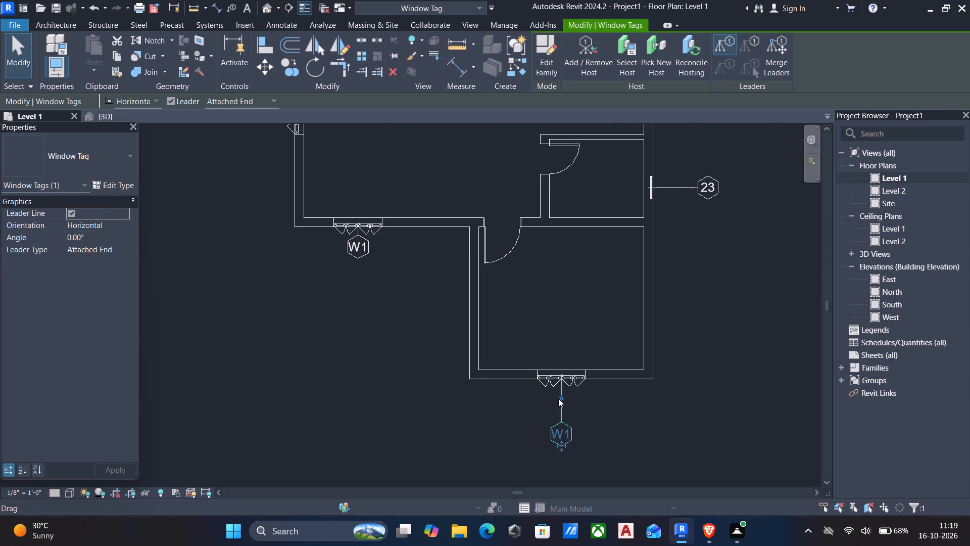
scroll(558, 398, up, 3)
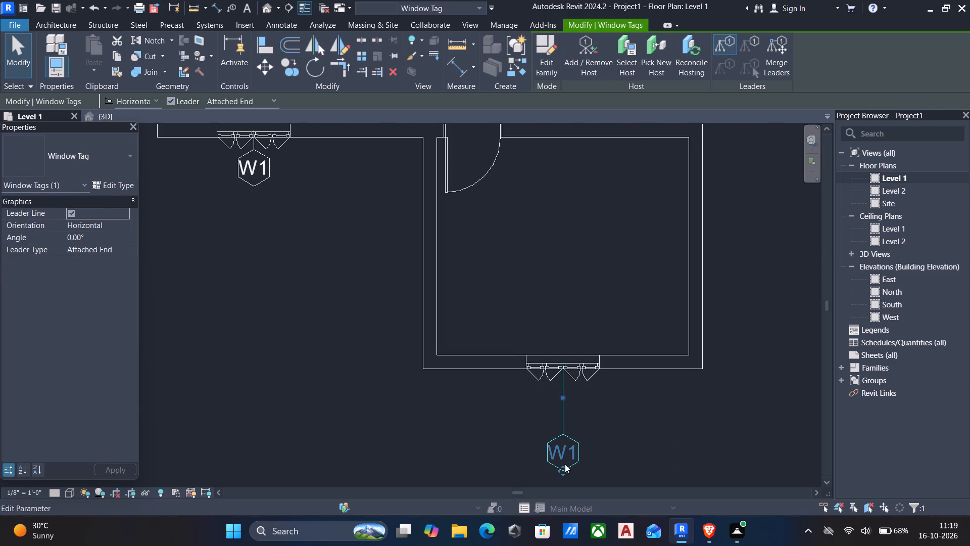
drag(563, 468, 559, 413)
scroll(571, 361, down, 3)
scroll(600, 263, down, 4)
middle_drag(615, 255, 587, 286)
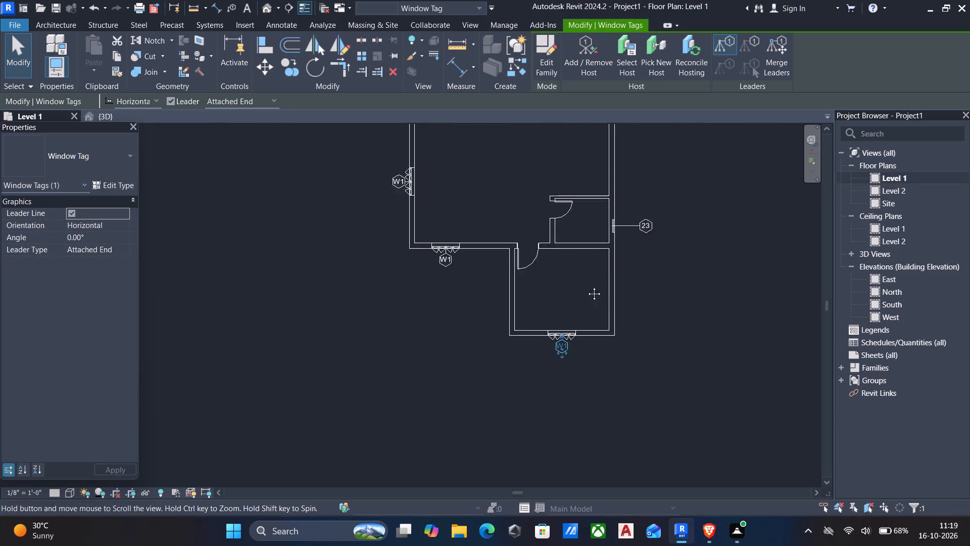
middle_drag(587, 286, 583, 294)
key(Escape)
Set the type mark of the small east room's window to V through its tag, applying it to the whole type.
click(631, 251)
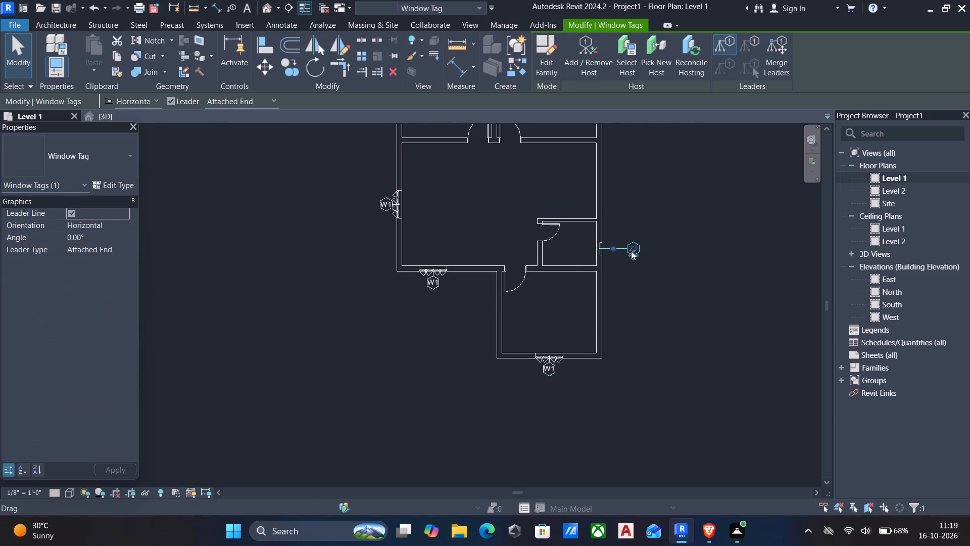
click(632, 250)
key(v)
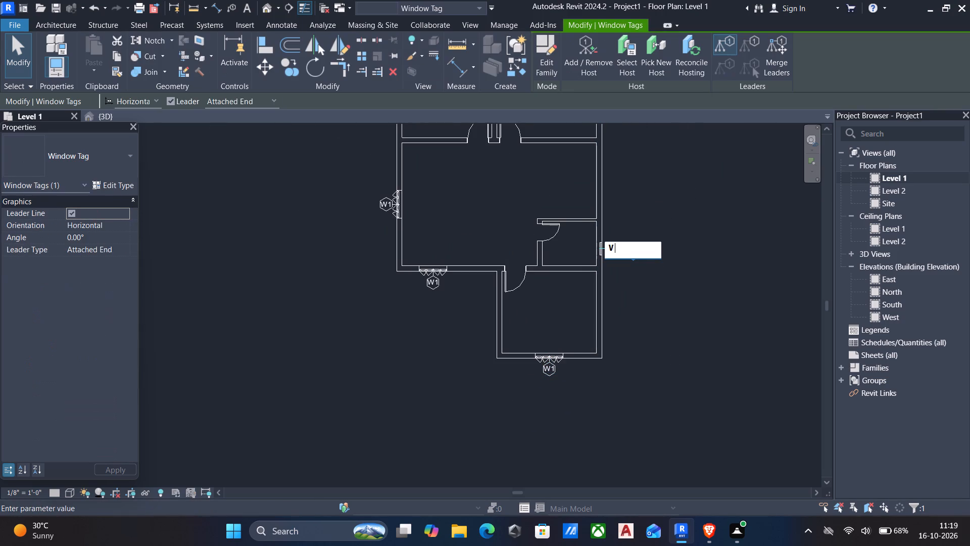
click(621, 303)
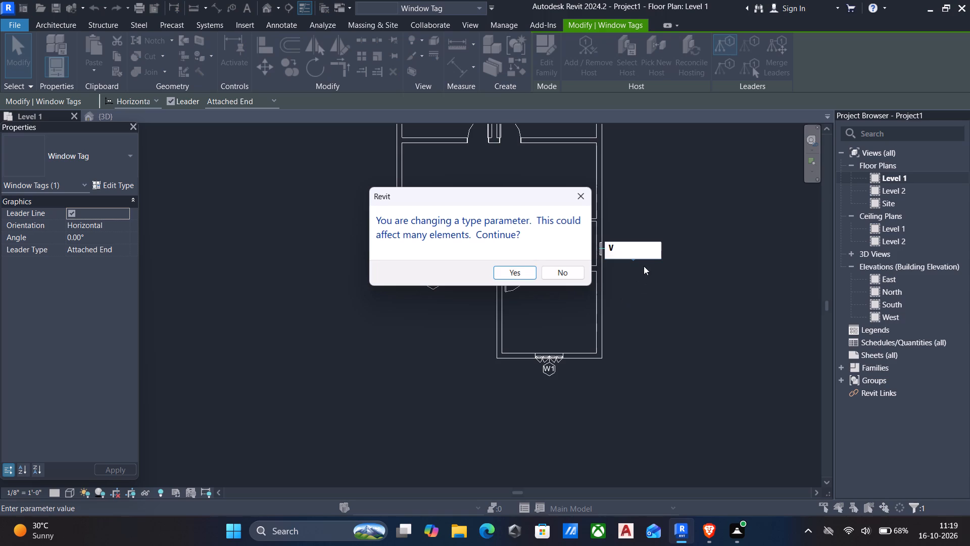
click(505, 268)
Move the small east room's window tag horizontally toward the wall so it sits just outside the window.
scroll(639, 258, up, 7)
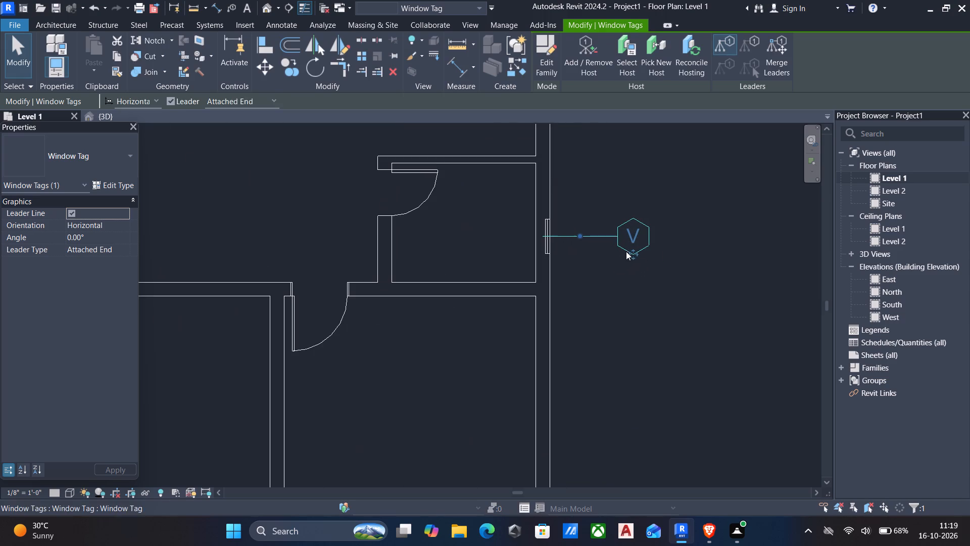
drag(636, 253, 577, 256)
scroll(576, 262, down, 5)
key(Escape)
Use Tag by Category with leaders to tag the two adjacent doors between the main room and the north rooms.
scroll(502, 253, down, 3)
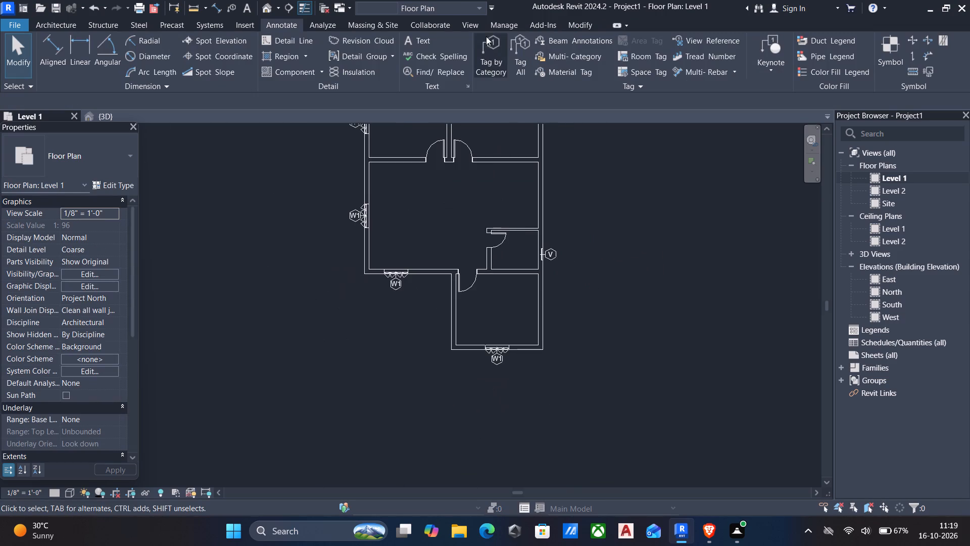
click(490, 47)
scroll(440, 156, up, 3)
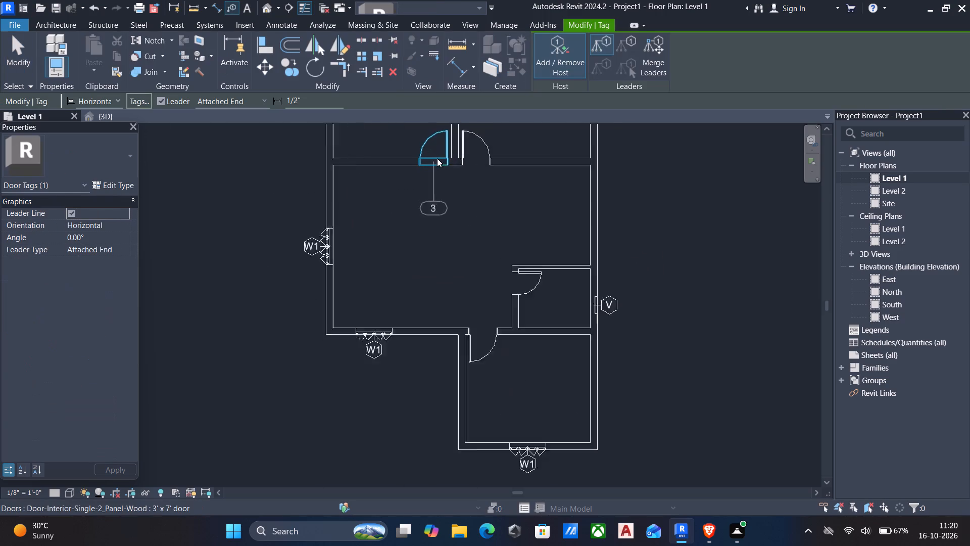
scroll(437, 158, up, 1)
click(437, 160)
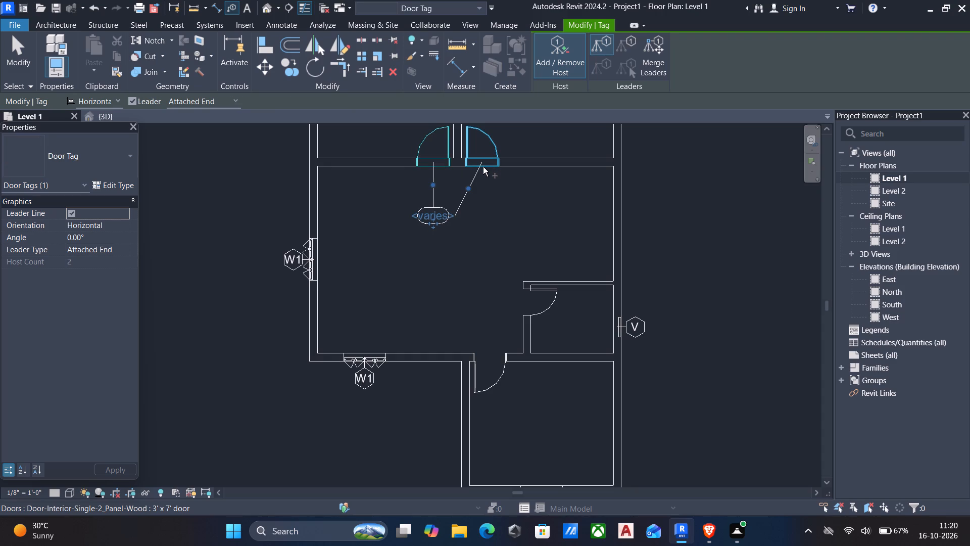
key(Escape)
scroll(477, 166, down, 4)
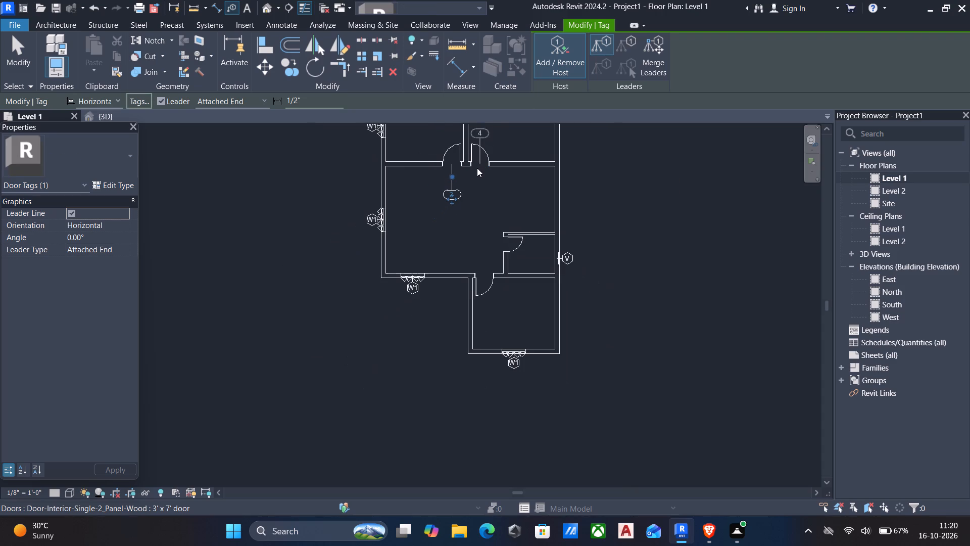
scroll(479, 168, up, 4)
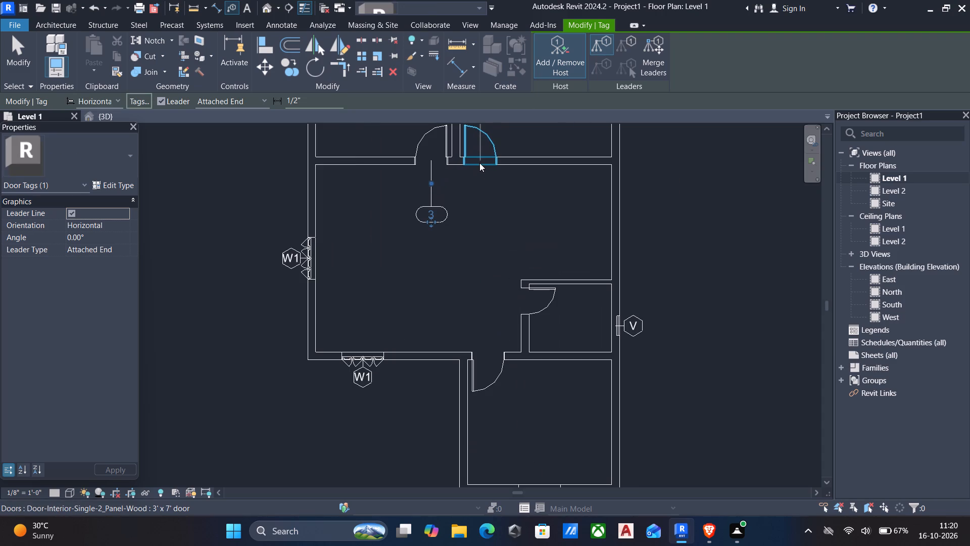
click(479, 163)
scroll(479, 172, down, 4)
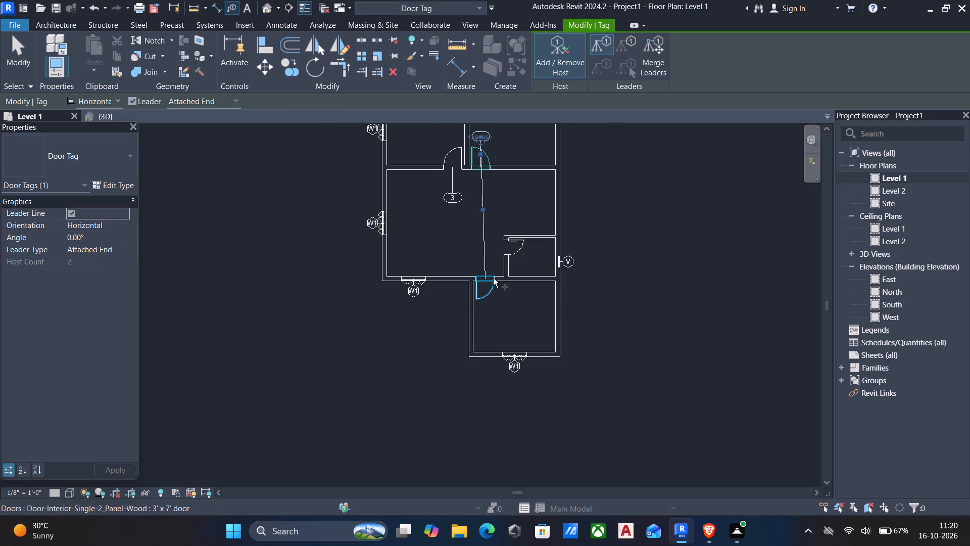
key(Escape)
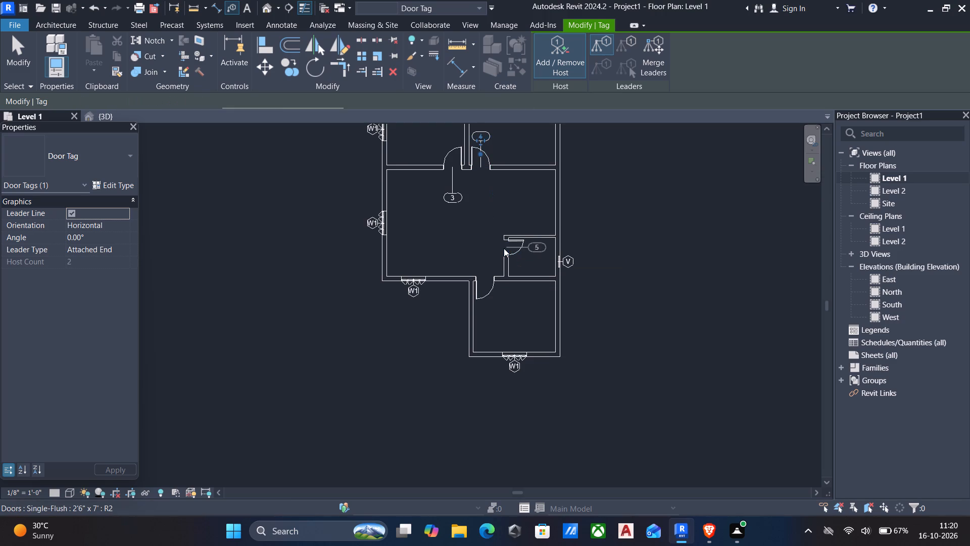
Tag the small east room's door and the door between the main room and the southernmost room.
click(504, 248)
key(Escape)
click(486, 278)
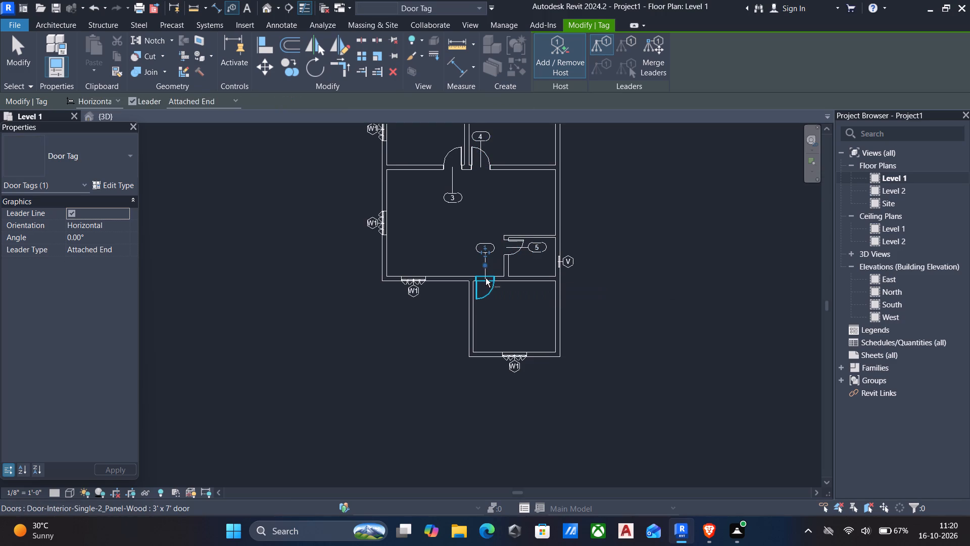
key(Escape)
key(Escape)
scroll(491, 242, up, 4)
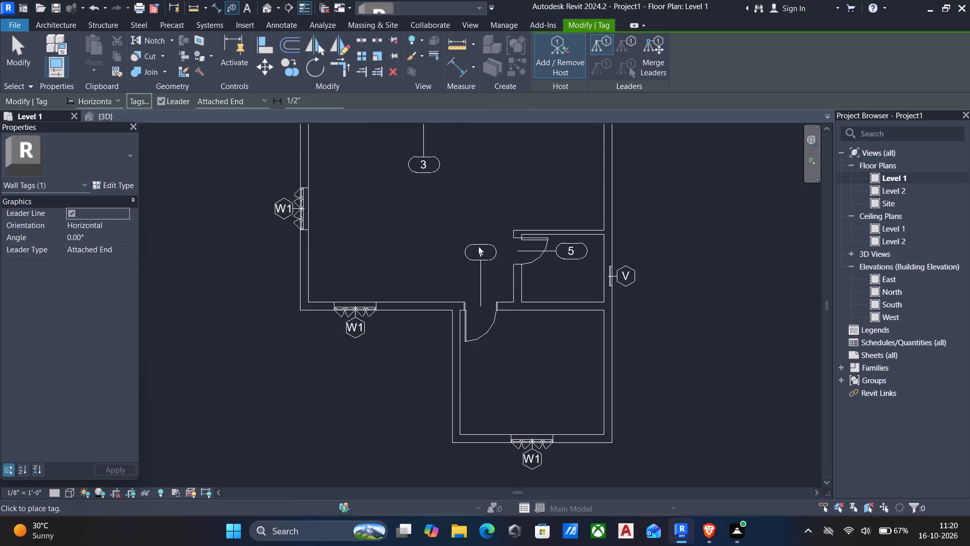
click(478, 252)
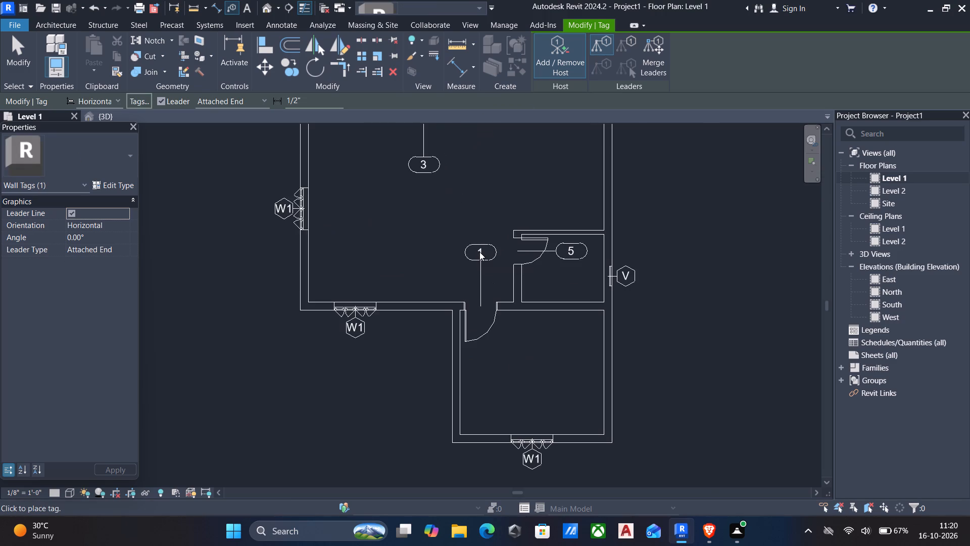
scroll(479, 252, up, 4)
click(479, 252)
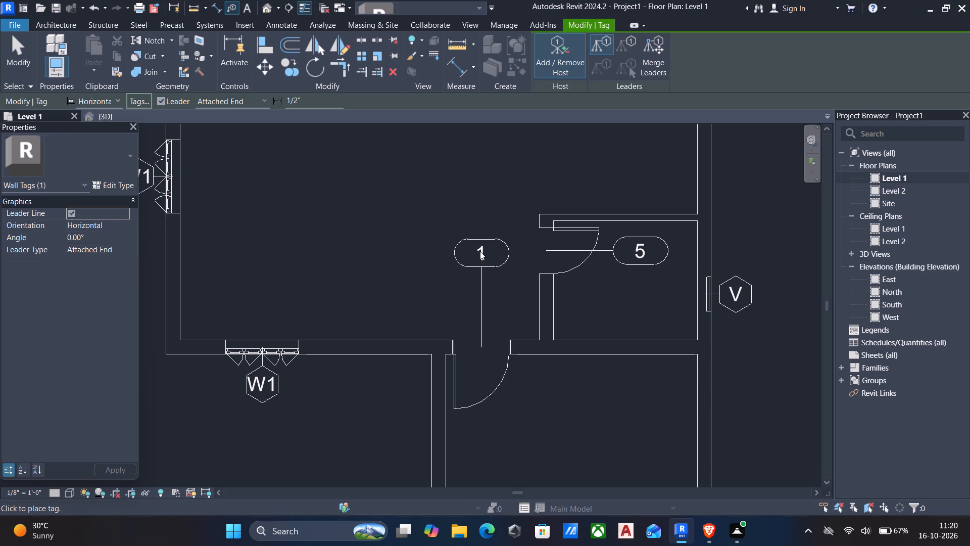
Place another tag on the northwest room's door and set its mark to D1.
scroll(452, 264, down, 2)
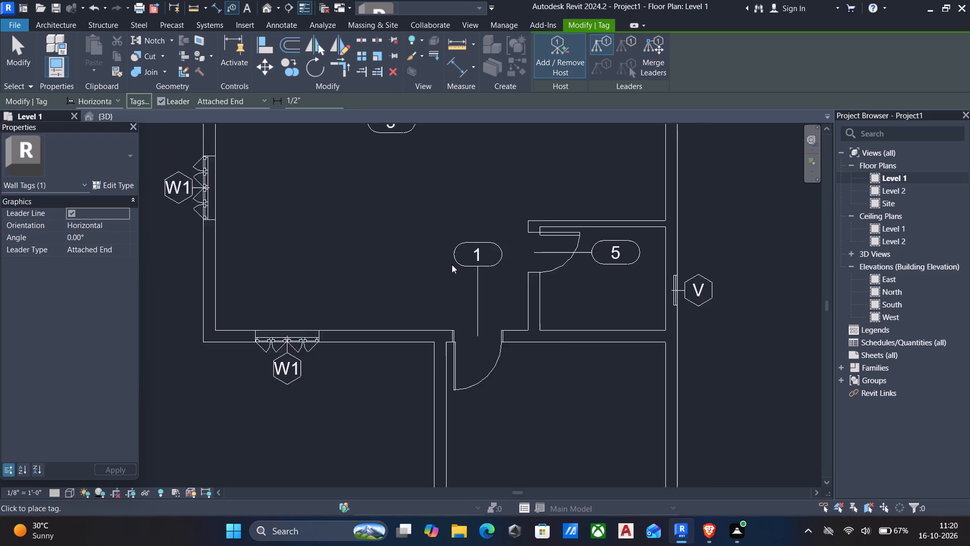
scroll(452, 264, down, 2)
middle_drag(446, 263, 451, 367)
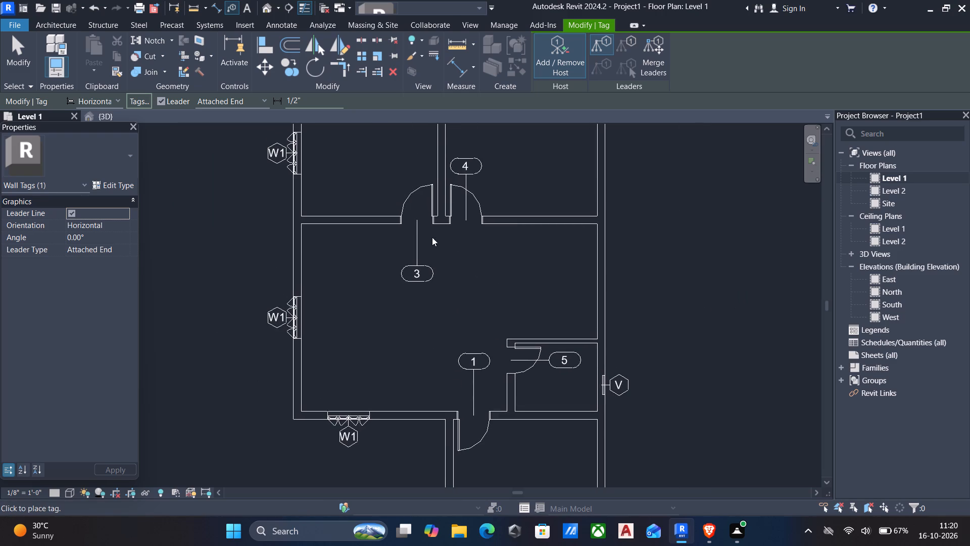
click(406, 199)
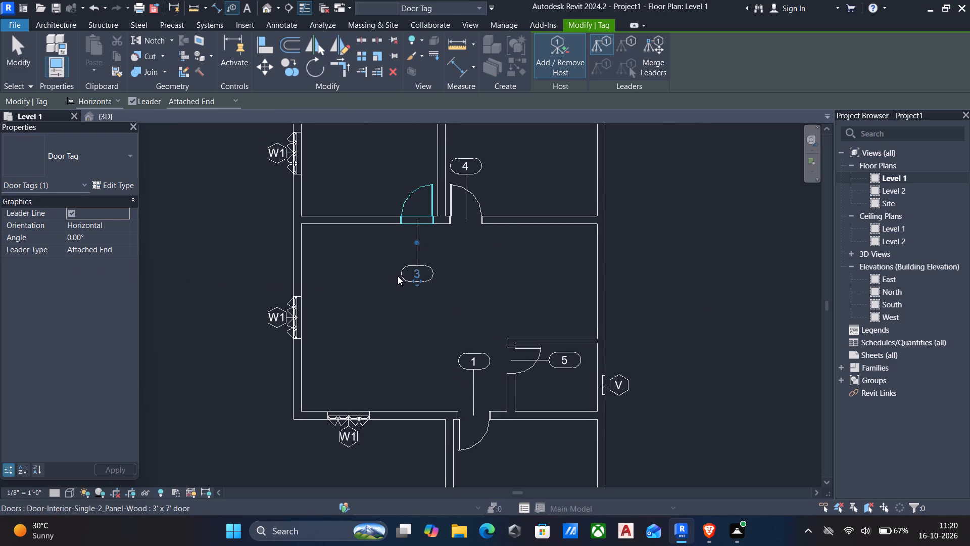
click(415, 275)
click(415, 275)
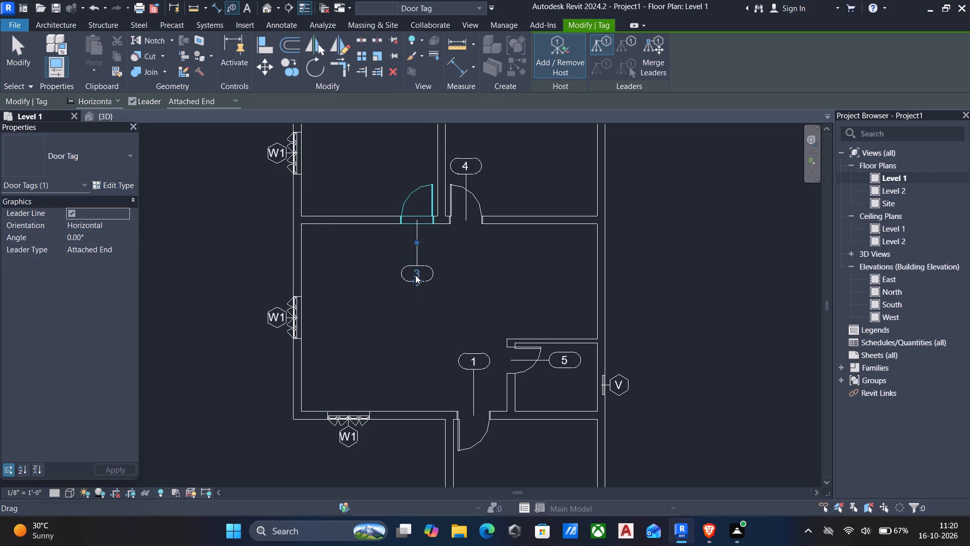
scroll(418, 270, up, 4)
click(421, 279)
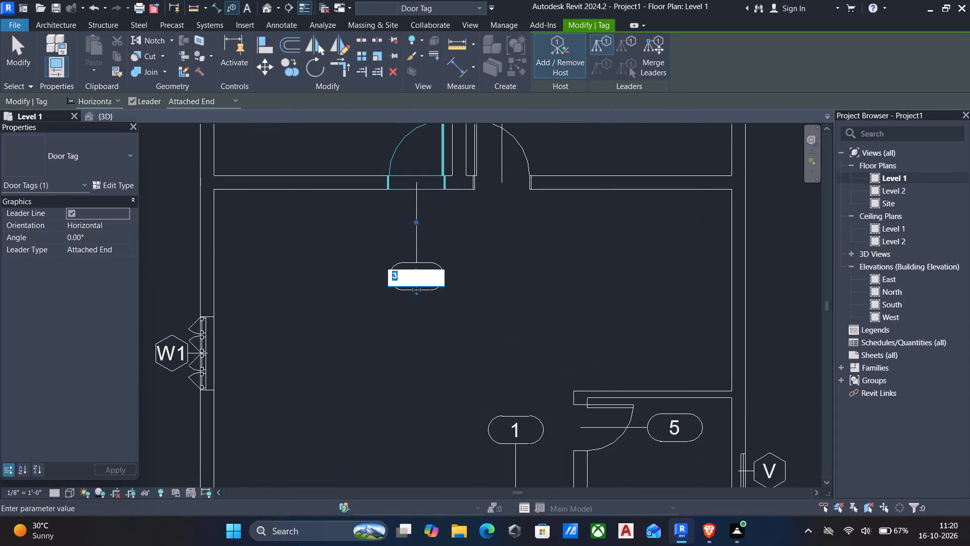
text(D1)
key(Return)
Move the new D1 tag up against the northwest room's door opening.
scroll(291, 312, down, 2)
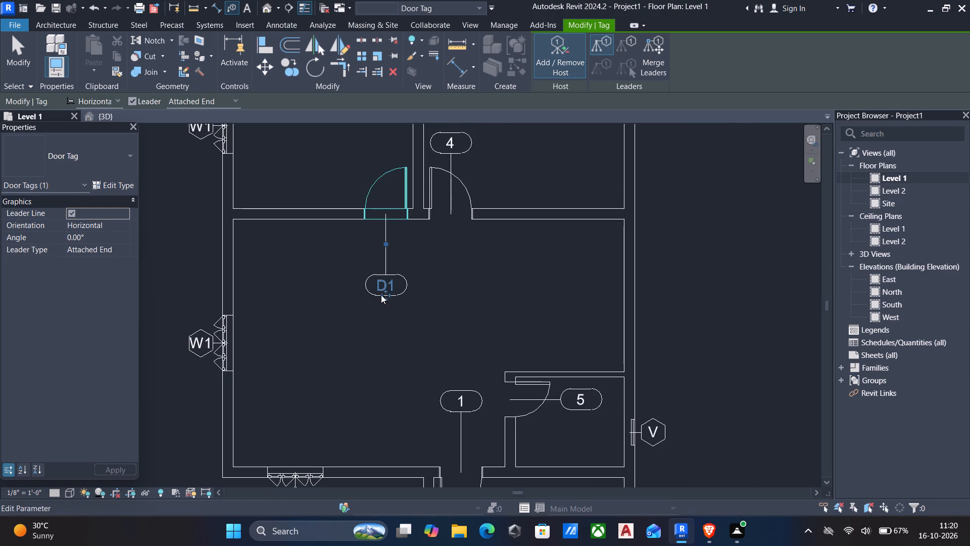
drag(385, 295, 391, 235)
scroll(391, 235, up, 4)
key(Escape)
scroll(416, 242, down, 4)
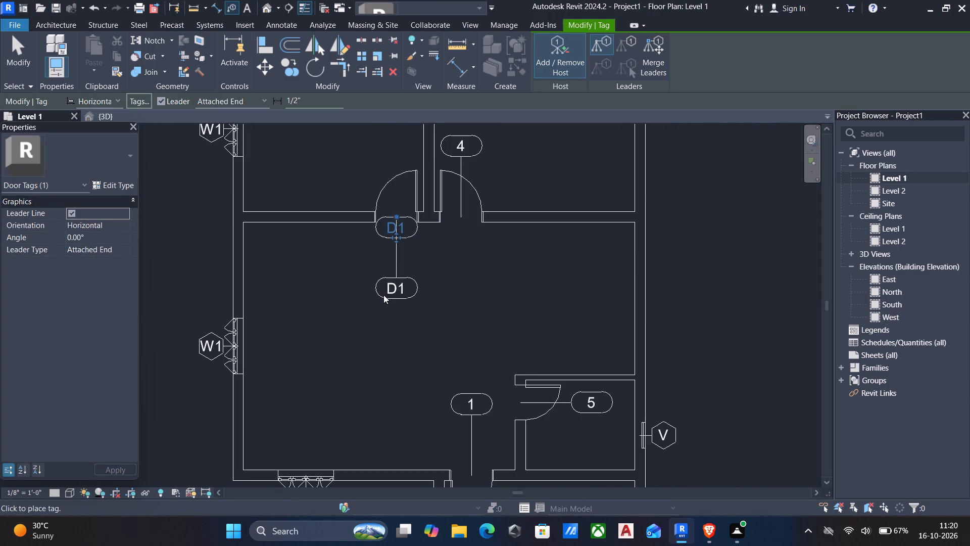
key(Escape)
Leave the tagging command and delete the duplicate D1 tag with the long leader below the northwest room's door.
click(388, 289)
click(413, 295)
click(446, 267)
key(Escape)
click(400, 256)
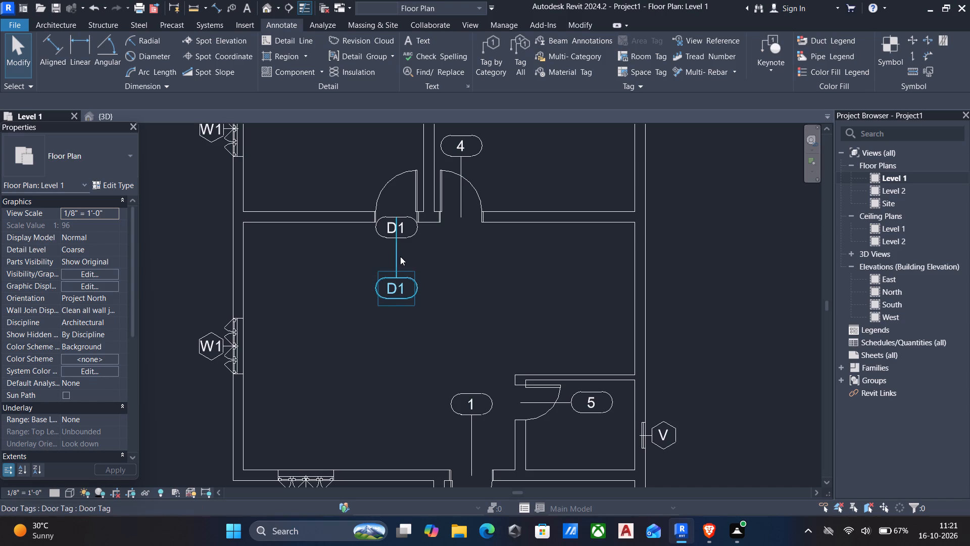
drag(397, 297, 387, 360)
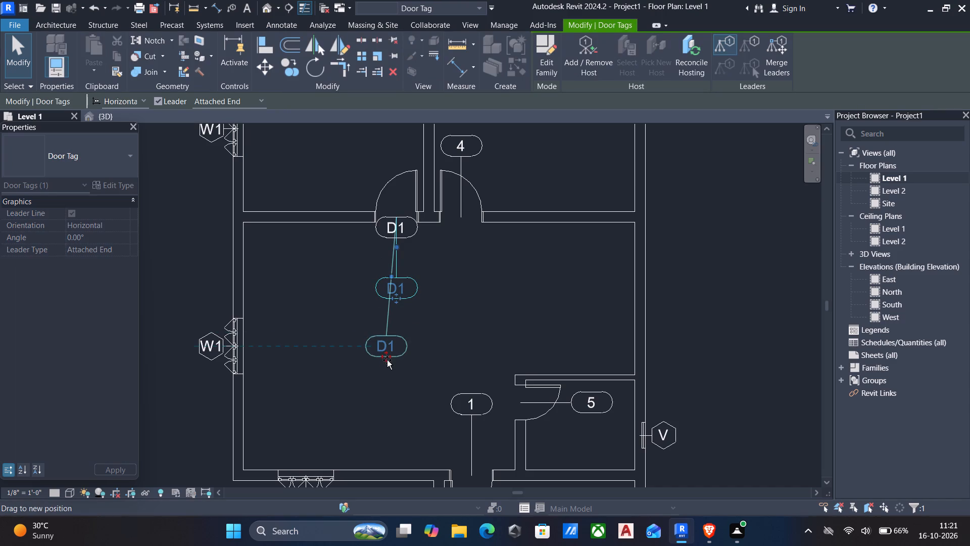
drag(387, 360, 358, 354)
key(Escape)
click(356, 350)
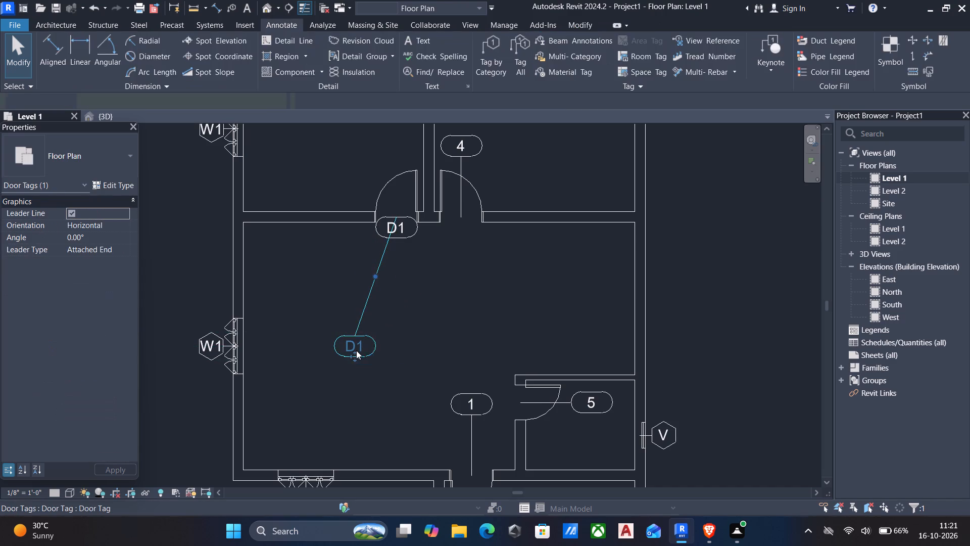
key(Delete)
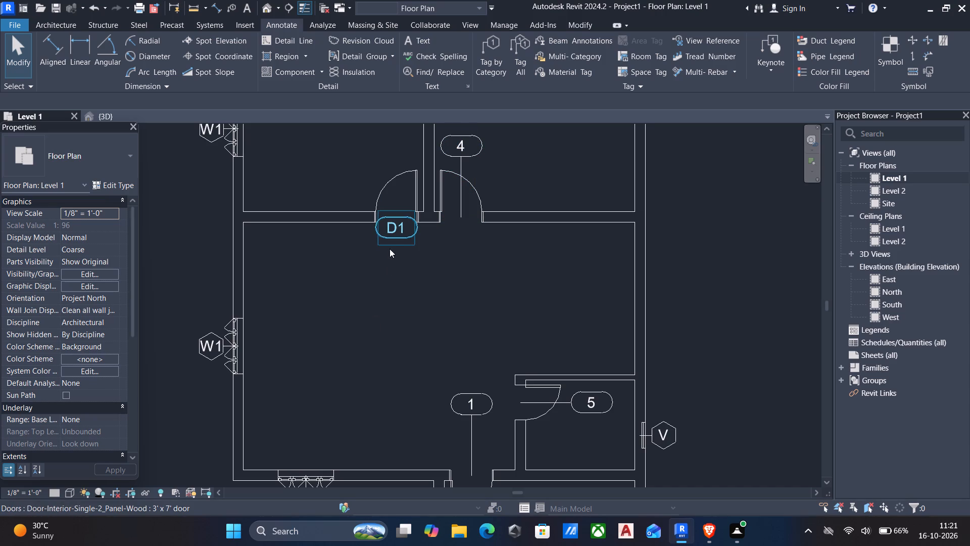
Set the mark of the northwest room's door to D2.
click(393, 233)
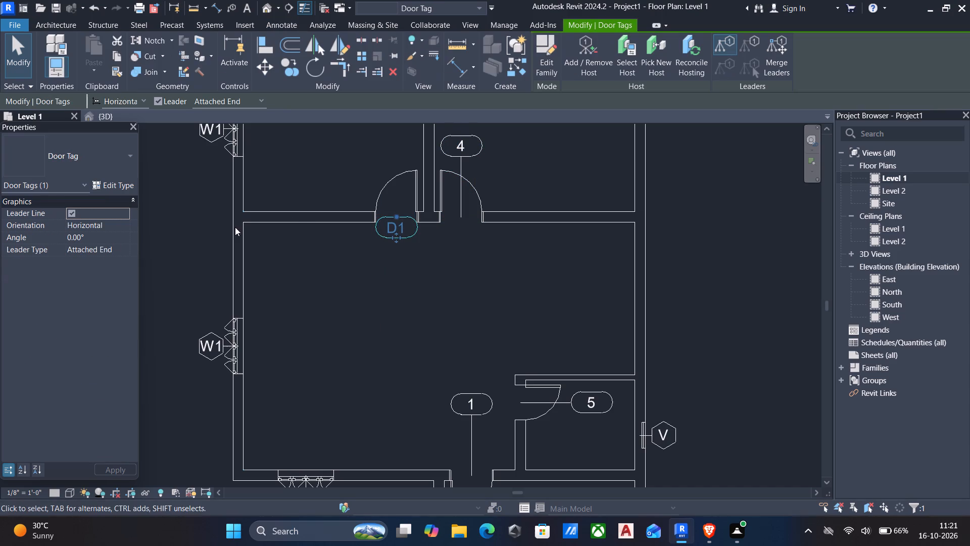
click(387, 187)
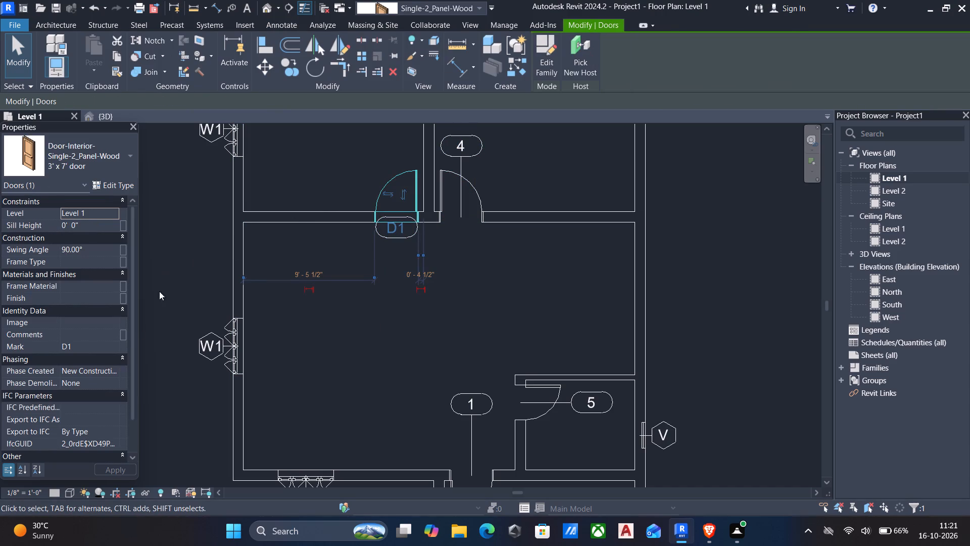
click(78, 346)
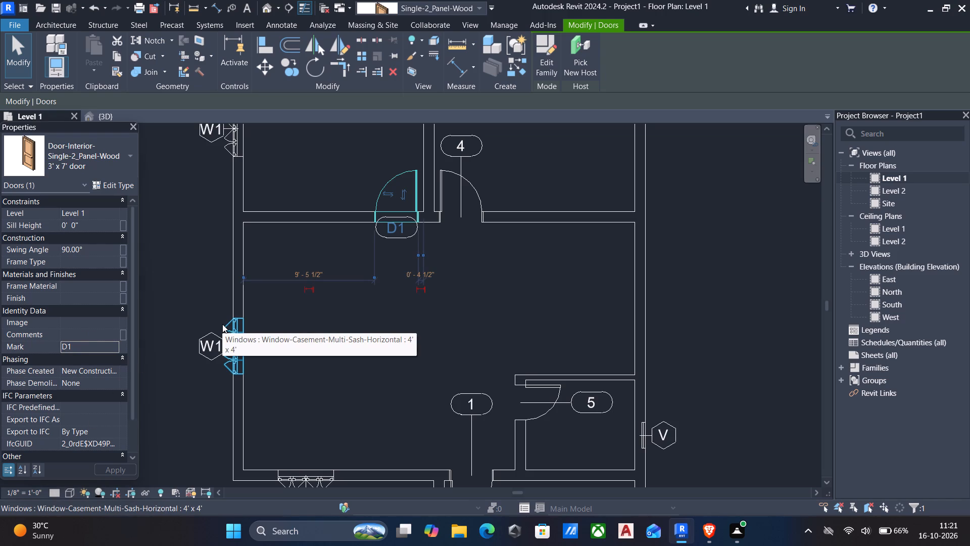
click(107, 341)
click(94, 345)
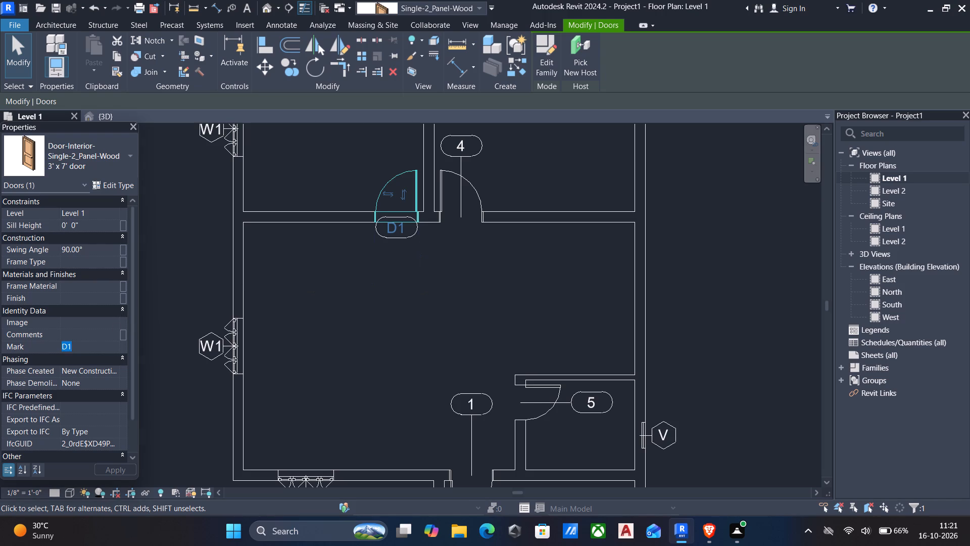
key(BackSpace)
key(d)
key(2)
key(Return)
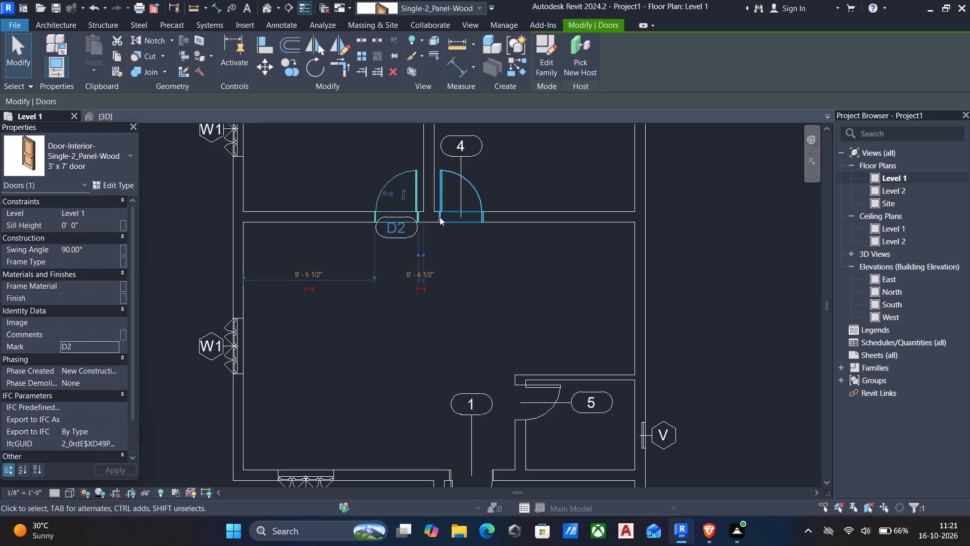
Set the mark of the northeast room's door to D2 as well, accepting the duplicate mark.
click(477, 194)
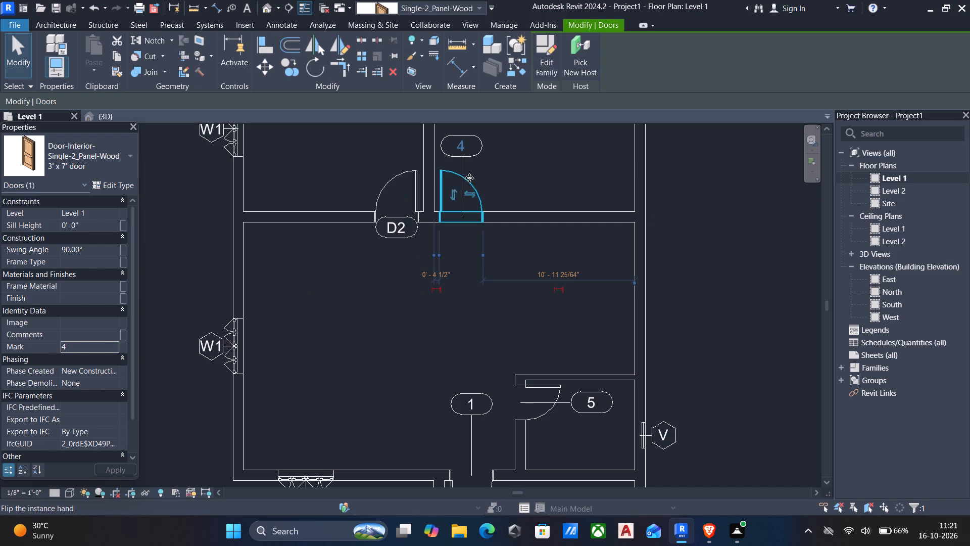
click(79, 342)
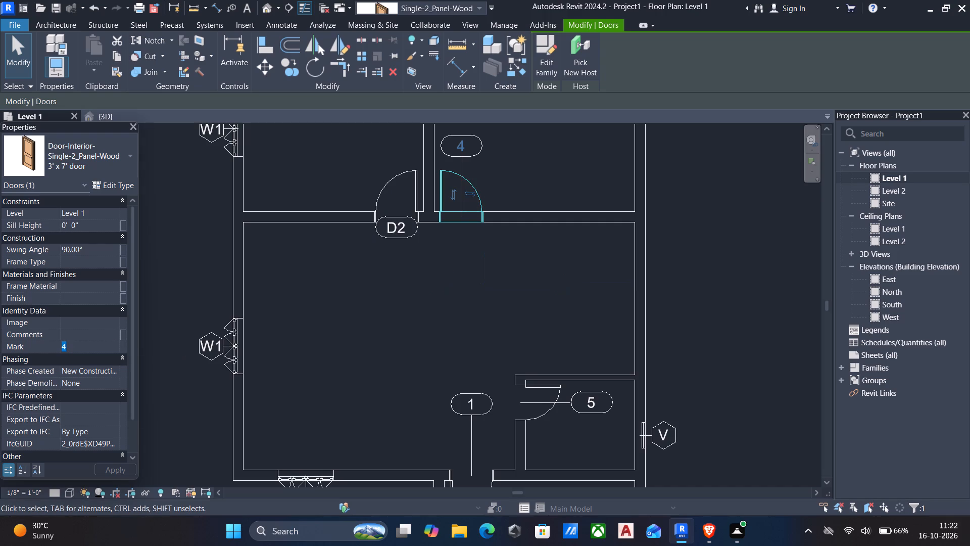
text(D2)
key(Return)
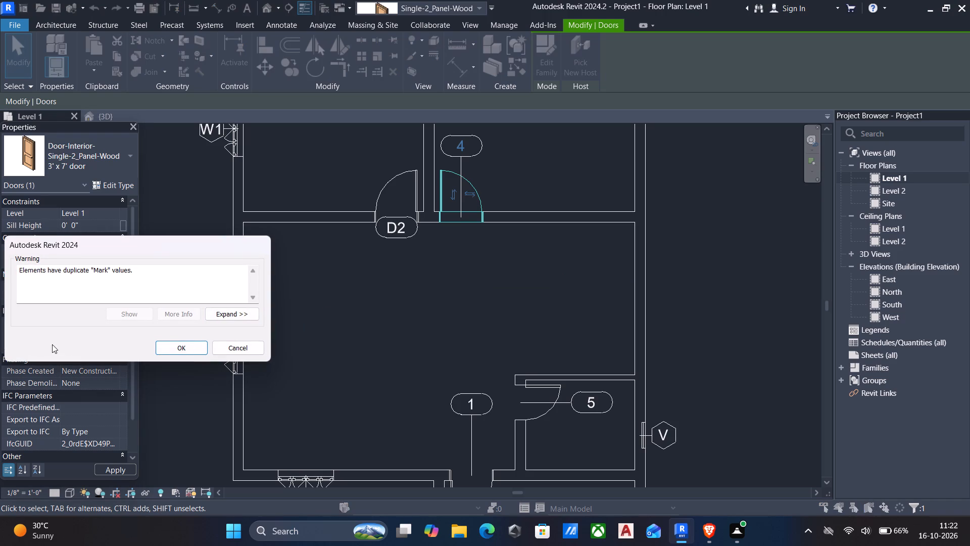
click(176, 345)
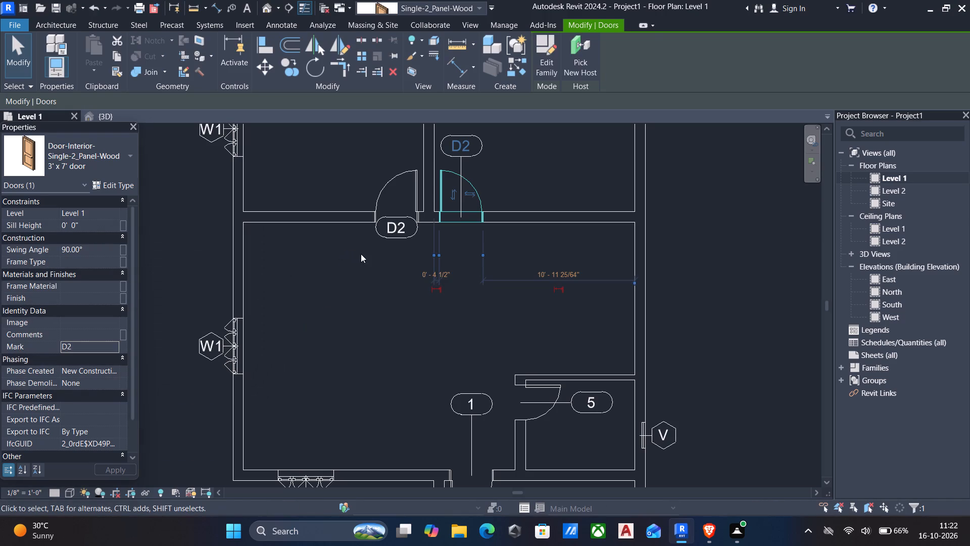
Move the northeast room's door tag down against its door opening, in line with the neighbouring D2 tag.
key(Escape)
click(468, 154)
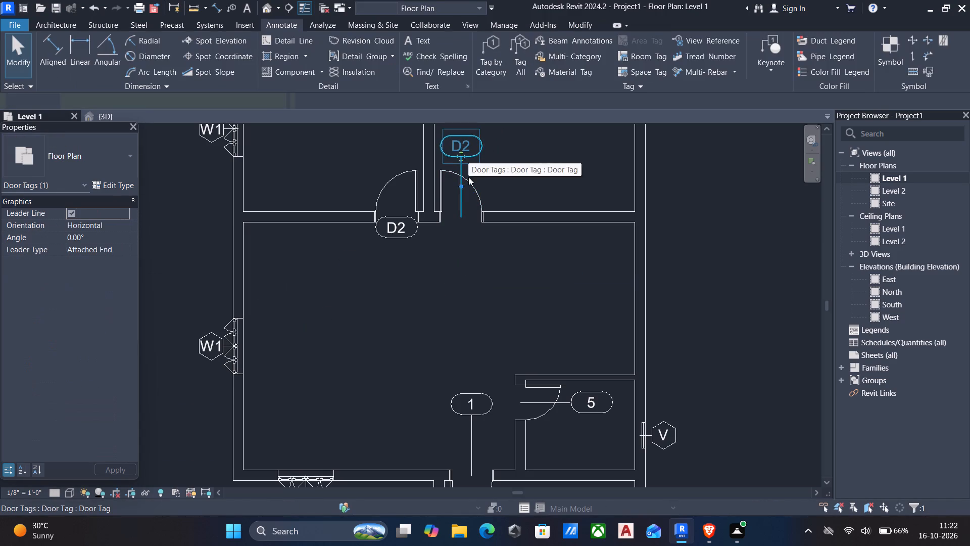
drag(459, 156, 459, 168)
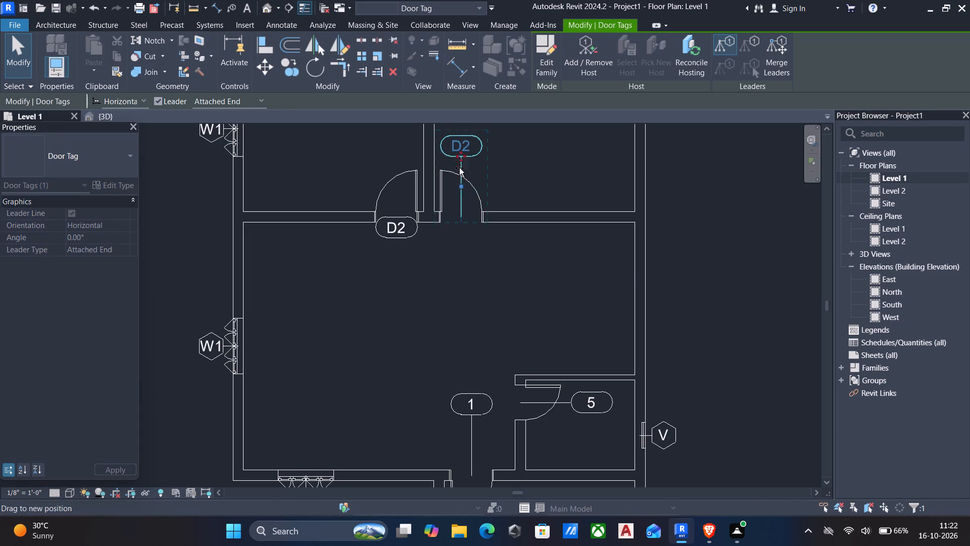
drag(459, 168, 464, 239)
key(Escape)
Set the mark of the door between the main room and the southernmost room to D2.
scroll(465, 270, down, 2)
middle_drag(456, 272, 448, 220)
click(466, 324)
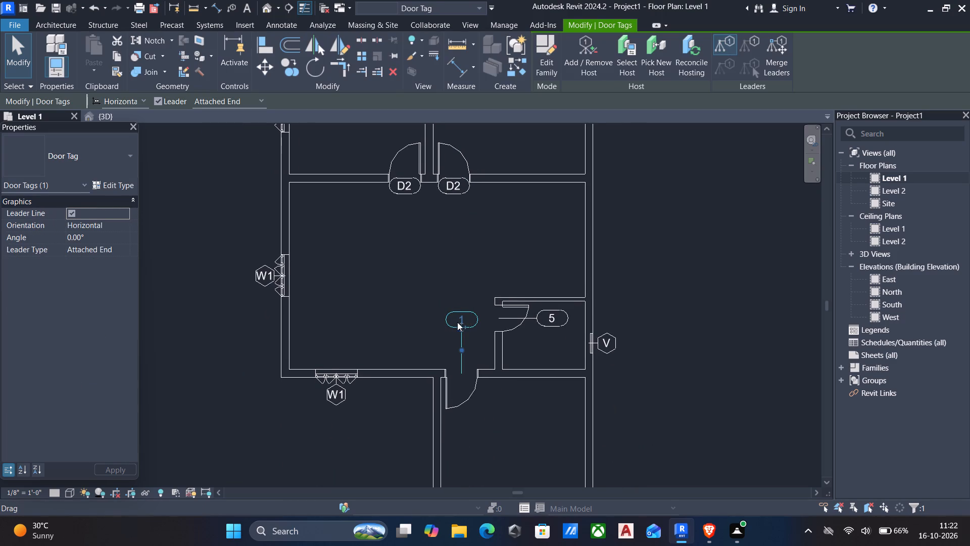
key(Escape)
click(461, 170)
key(Escape)
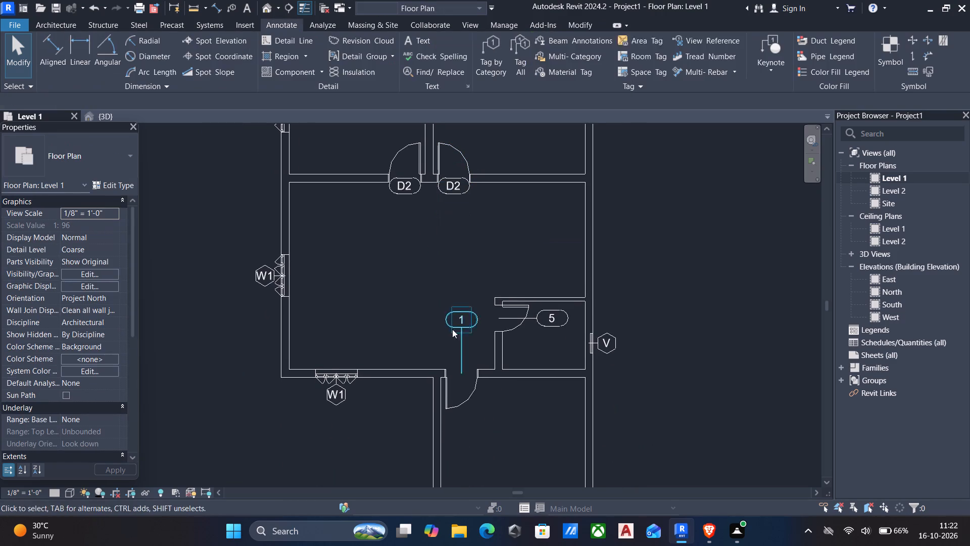
click(474, 385)
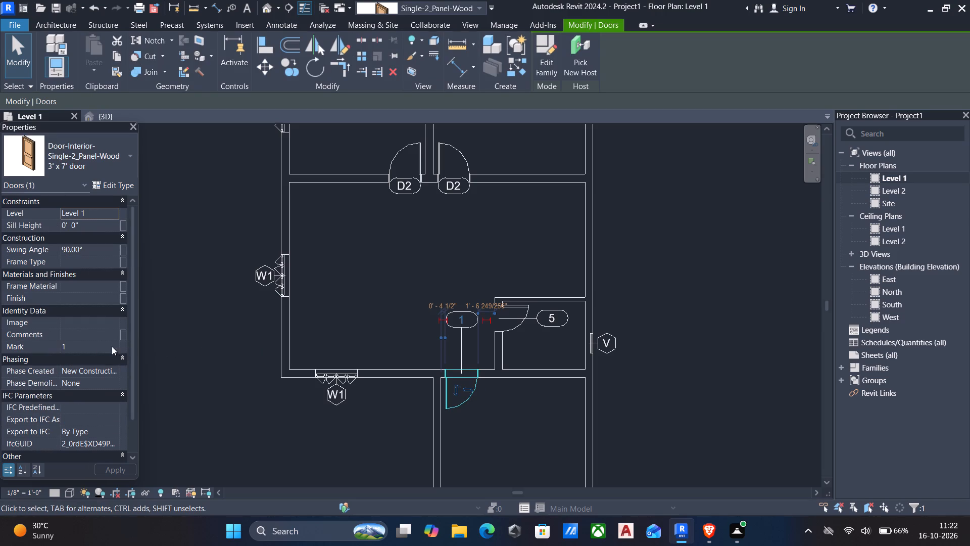
click(95, 346)
text(D2)
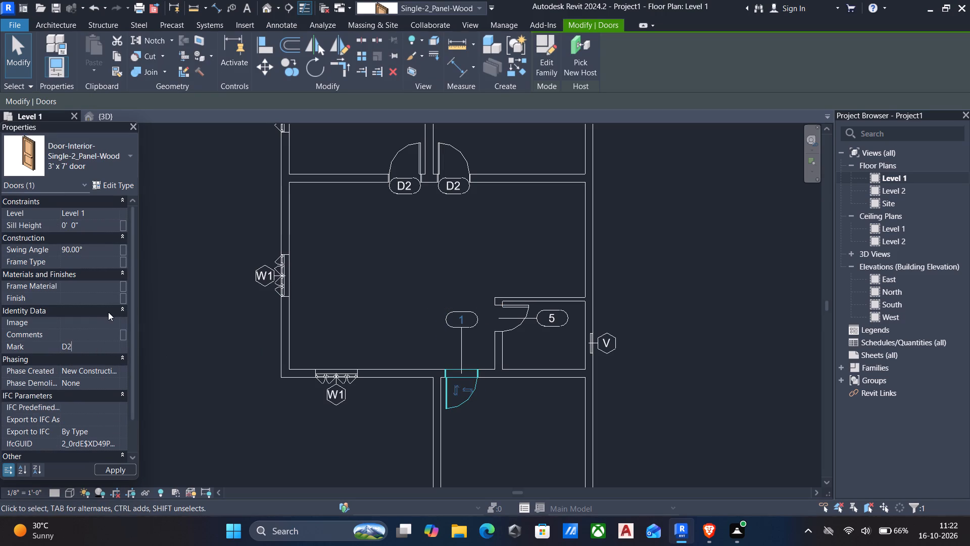
key(Return)
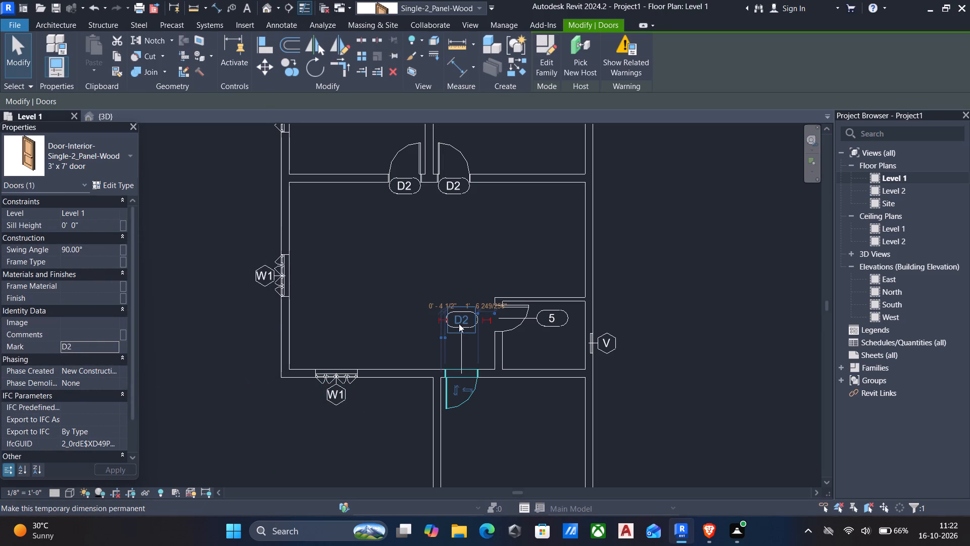
Move the southernmost room's D2 tag down onto its door opening in the wall.
click(460, 326)
key(Escape)
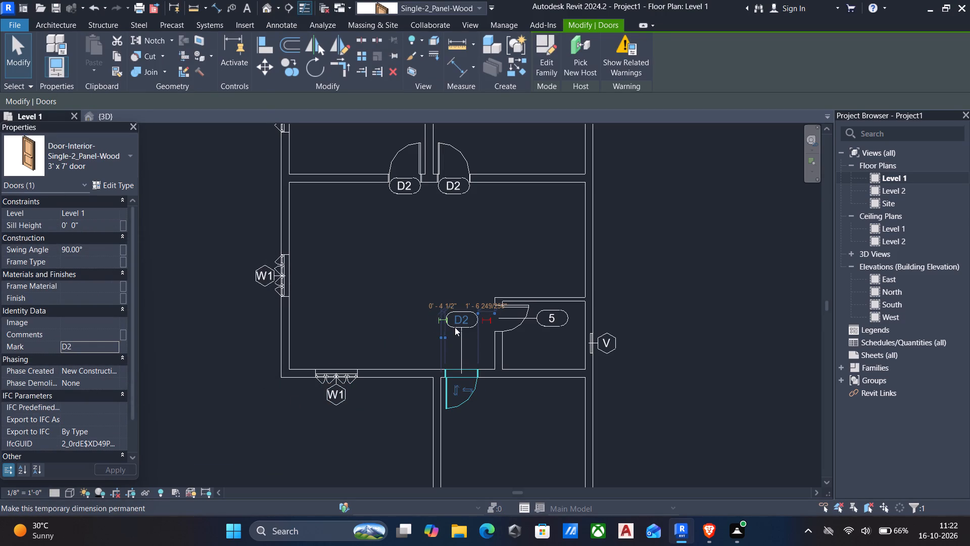
key(Escape)
click(459, 341)
drag(461, 327, 461, 339)
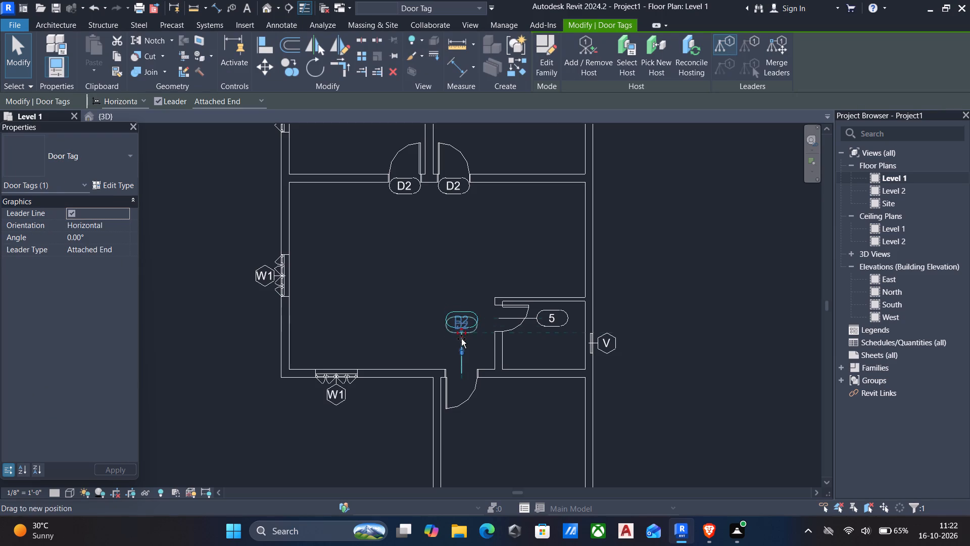
drag(461, 339, 457, 380)
key(Escape)
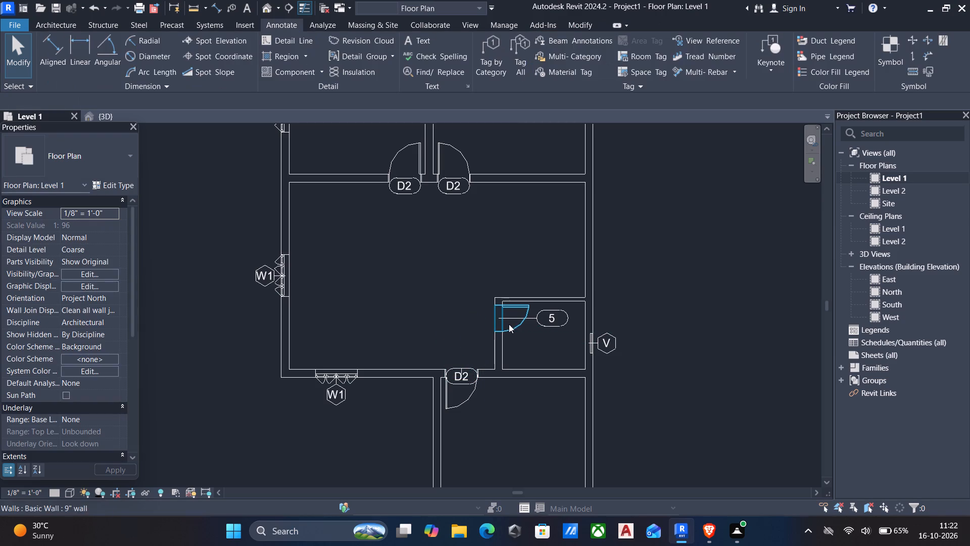
Set the mark of the small east room's Single-Flush door to D3.
click(544, 318)
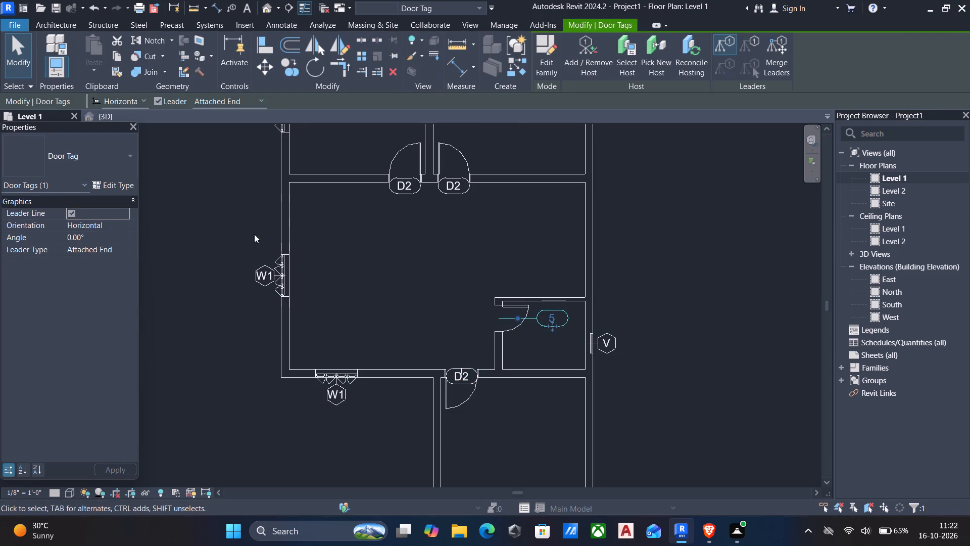
key(Escape)
click(512, 324)
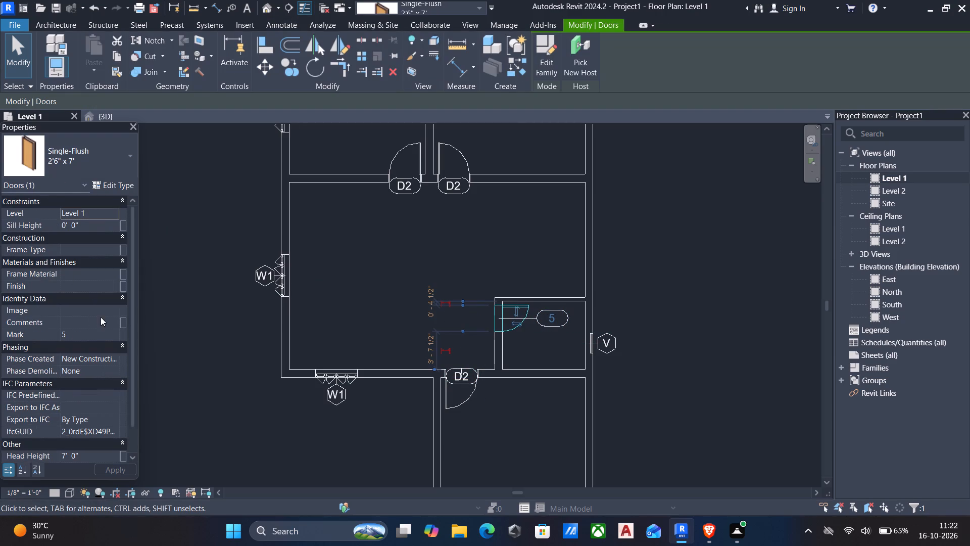
click(99, 332)
text(D3)
key(Return)
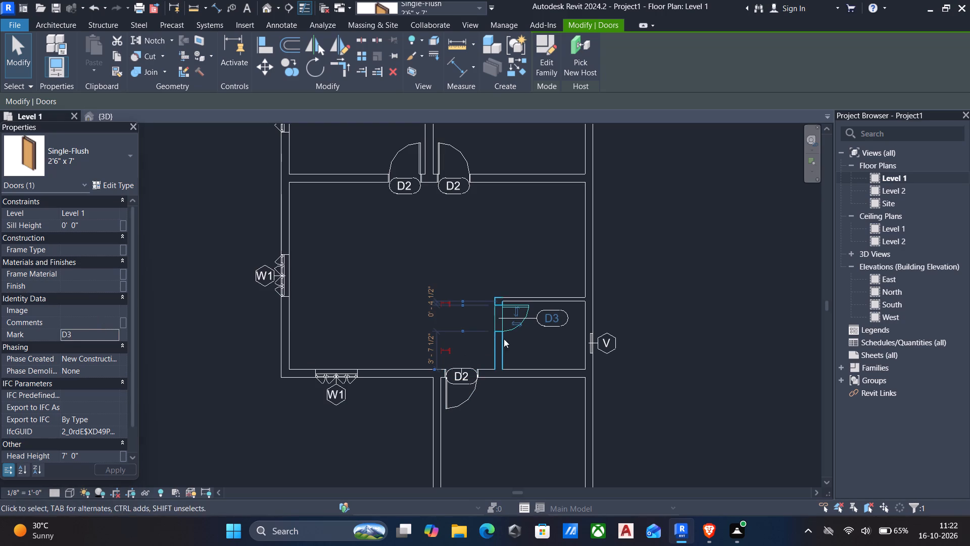
Move the D3 tag west onto the small east room's door opening.
scroll(516, 332, up, 5)
key(Escape)
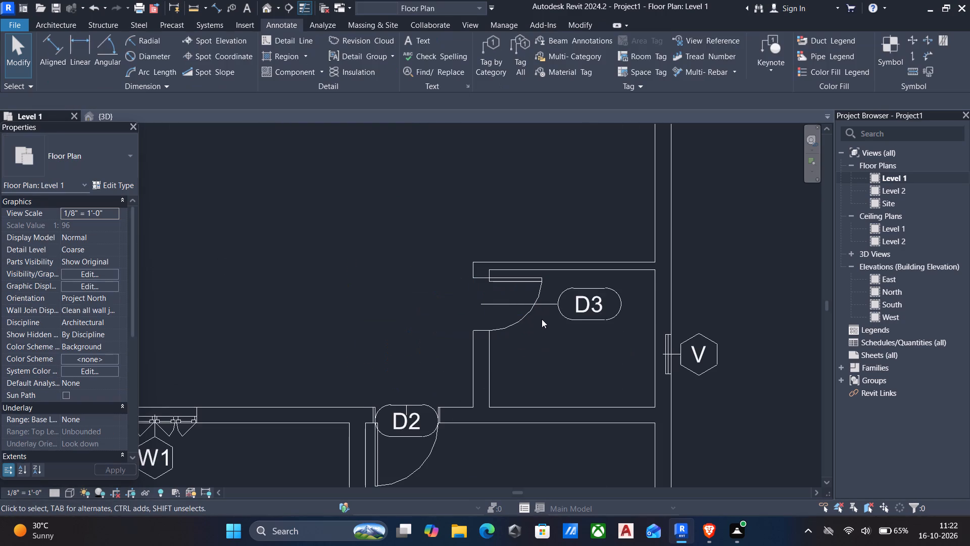
click(573, 313)
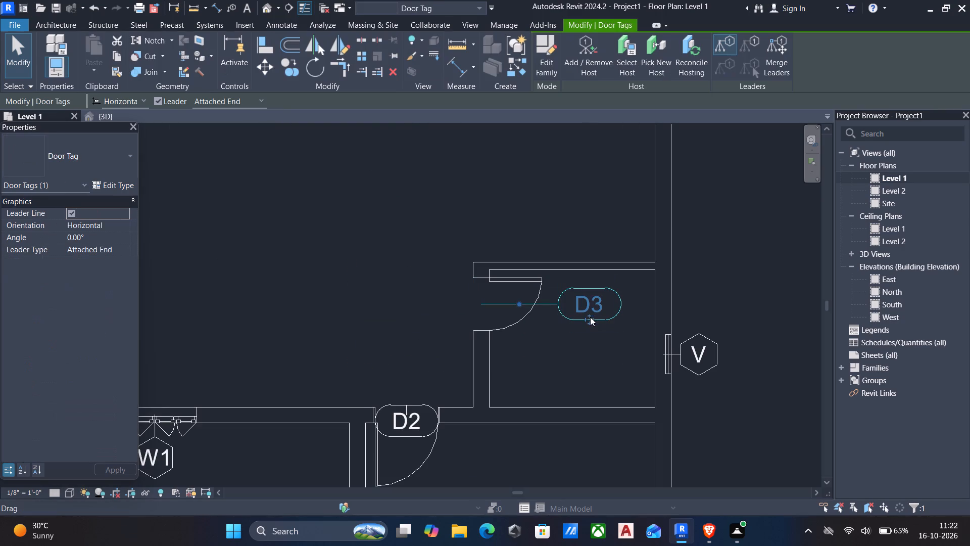
drag(590, 317, 499, 312)
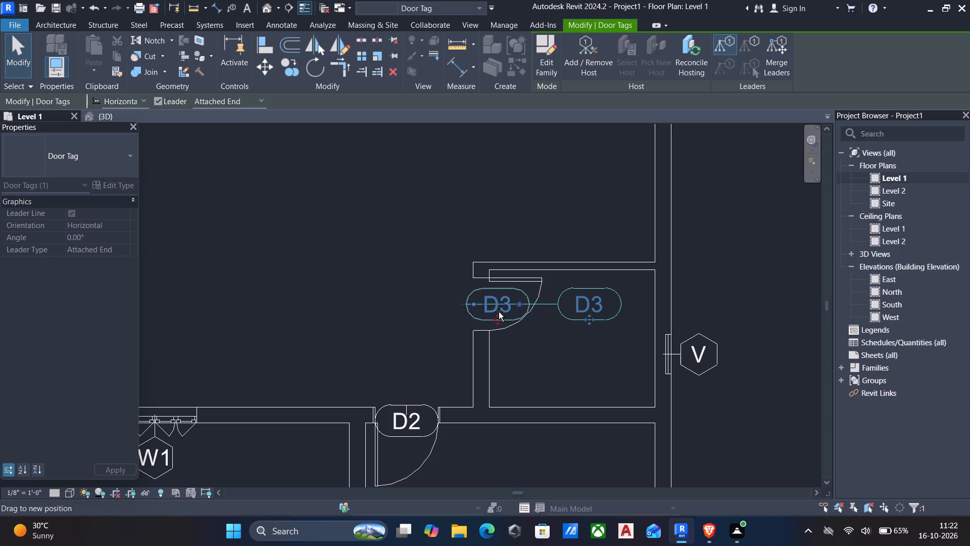
drag(499, 312, 488, 312)
key(Escape)
Examine the whole floor plan with its door and window tags, and look closer at the southern rooms.
scroll(504, 318, down, 6)
middle_drag(460, 282, 480, 311)
scroll(480, 312, down, 2)
middle_drag(477, 312, 469, 314)
scroll(469, 314, down, 1)
middle_drag(467, 311, 458, 292)
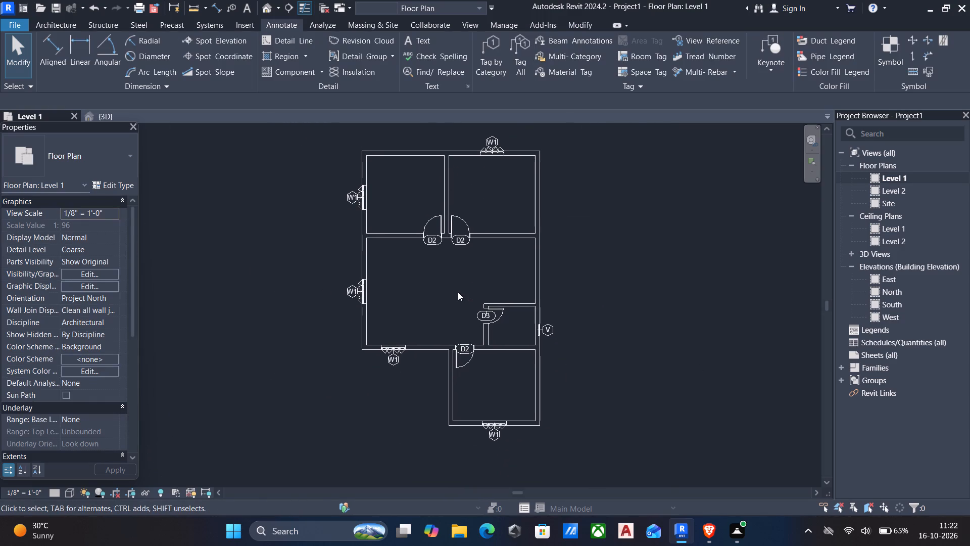
scroll(479, 326, up, 4)
middle_drag(448, 340, 457, 325)
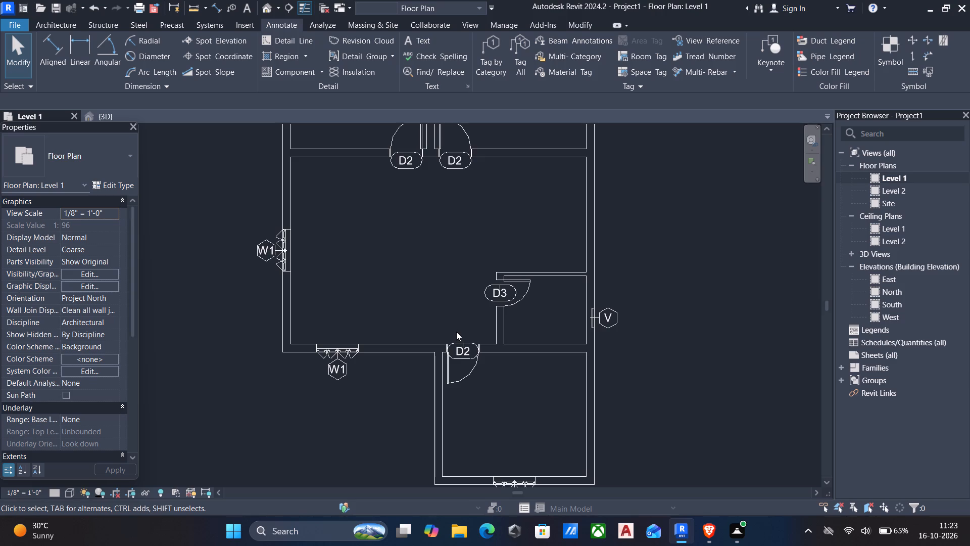
Start placing a door and open the Door-Interior-Double-Full Glass-Wood family from the library's Residential doors folder for loading.
text(DR)
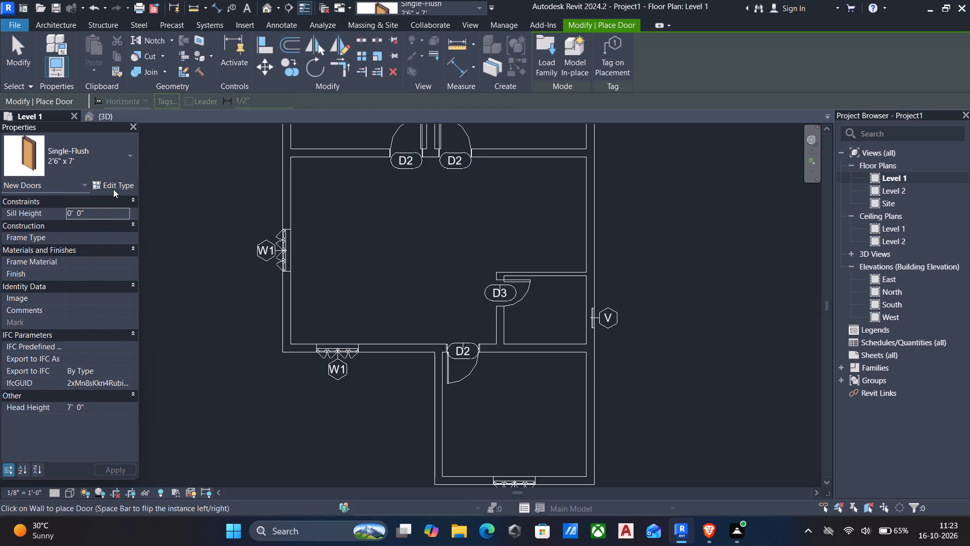
click(113, 189)
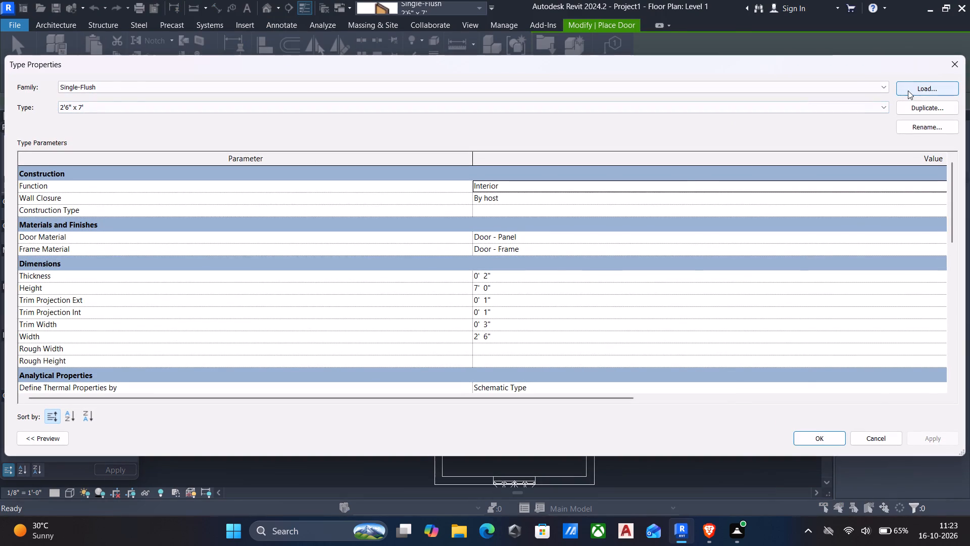
click(909, 90)
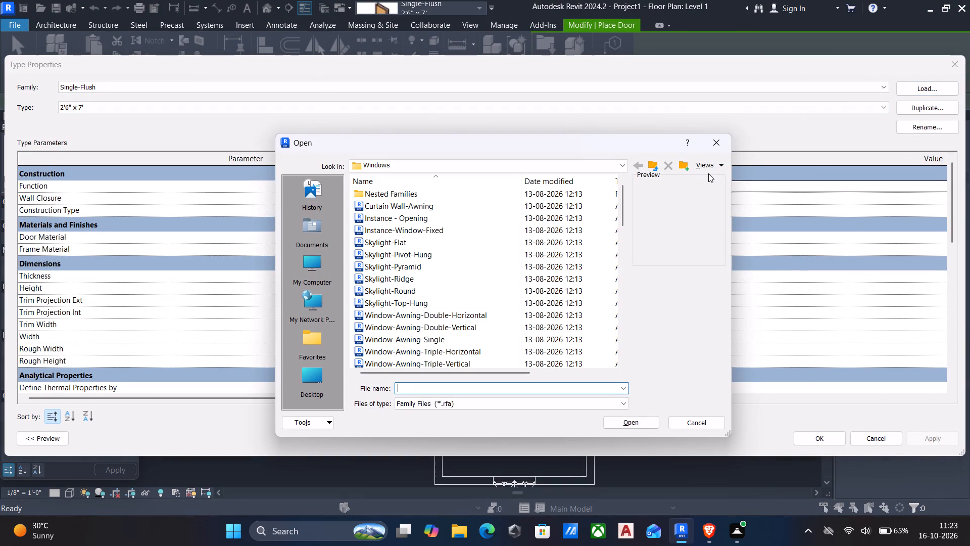
click(654, 169)
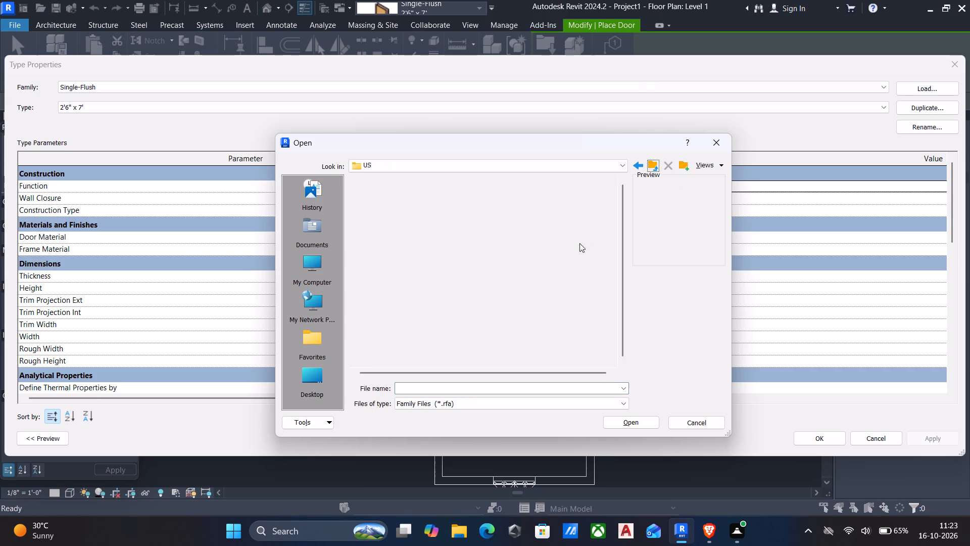
scroll(505, 292, up, 4)
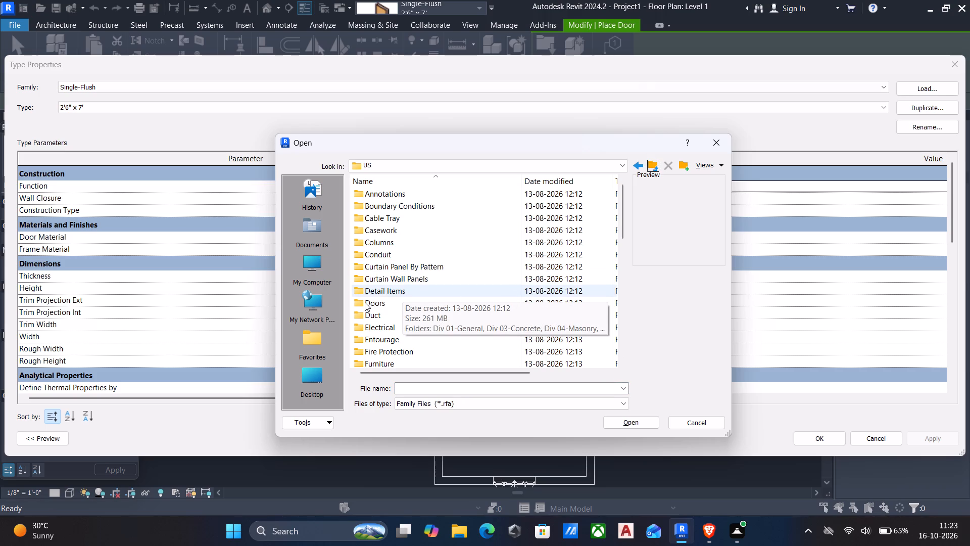
double_click(360, 303)
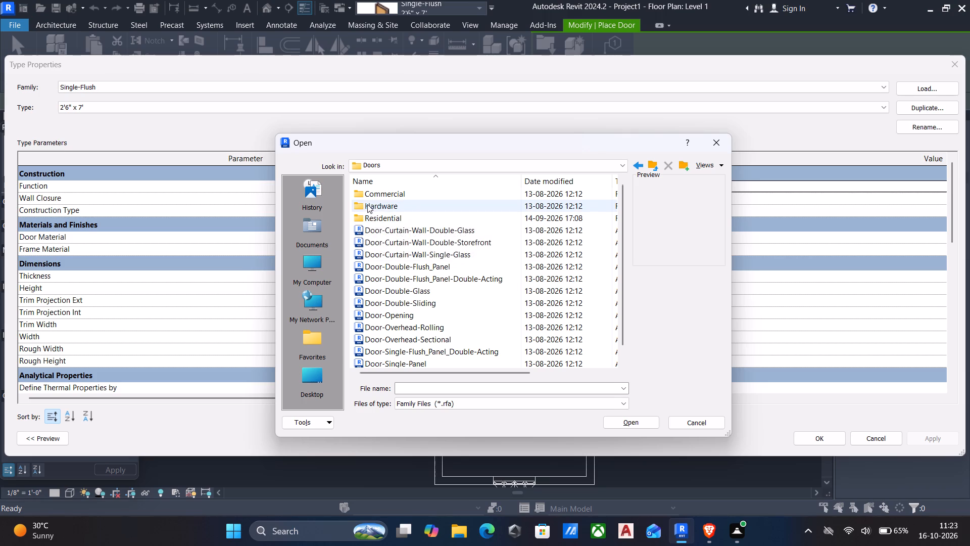
double_click(360, 219)
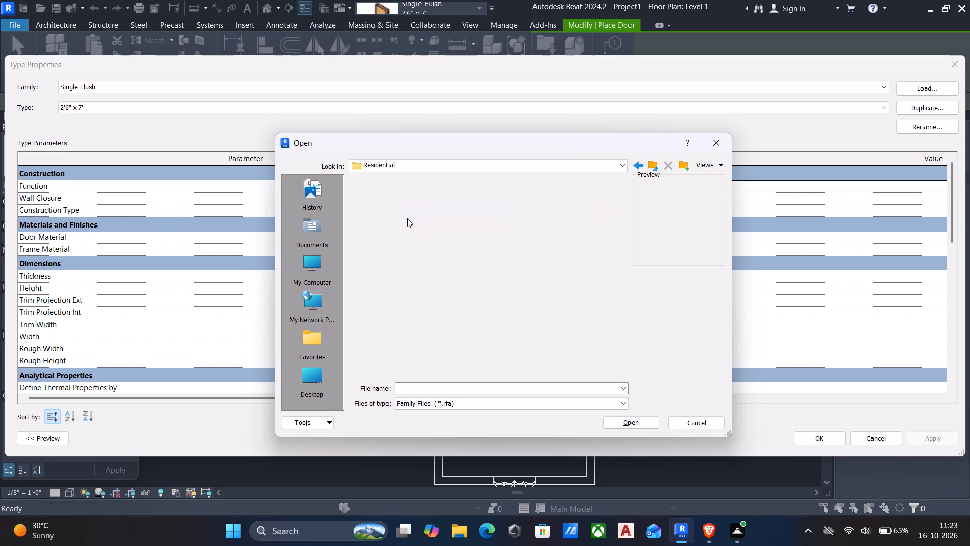
click(366, 194)
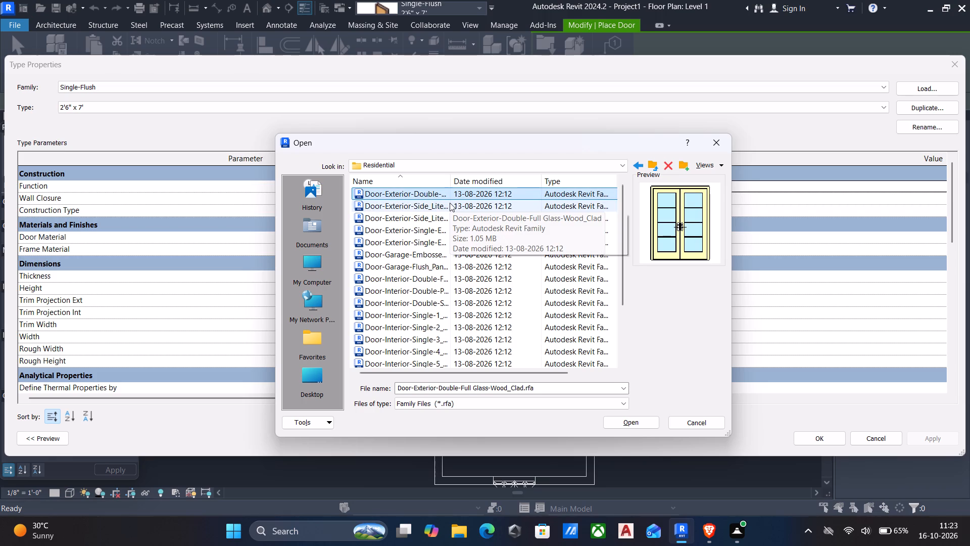
key(Down)
key(Down)
key(Down)
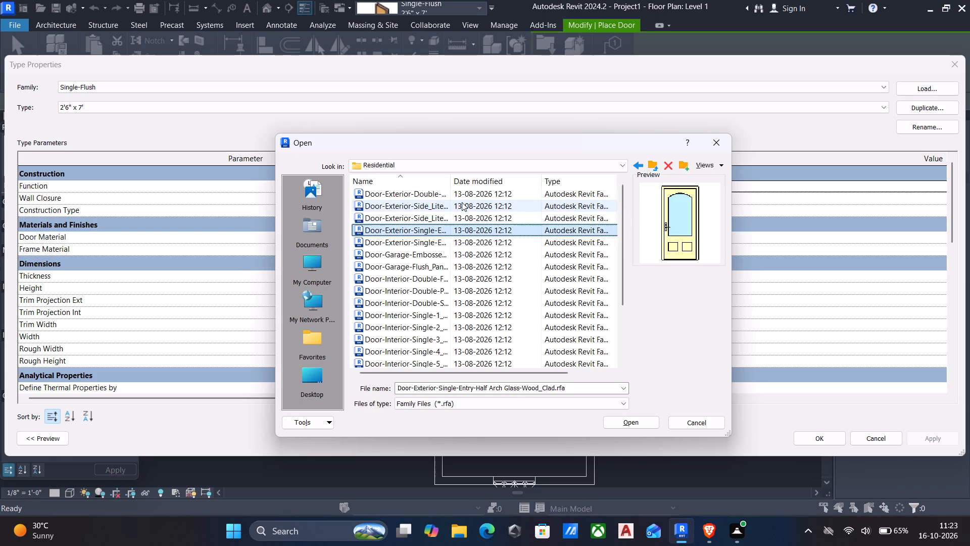
key(Down)
key(Down)
key(Down)
key(Down)
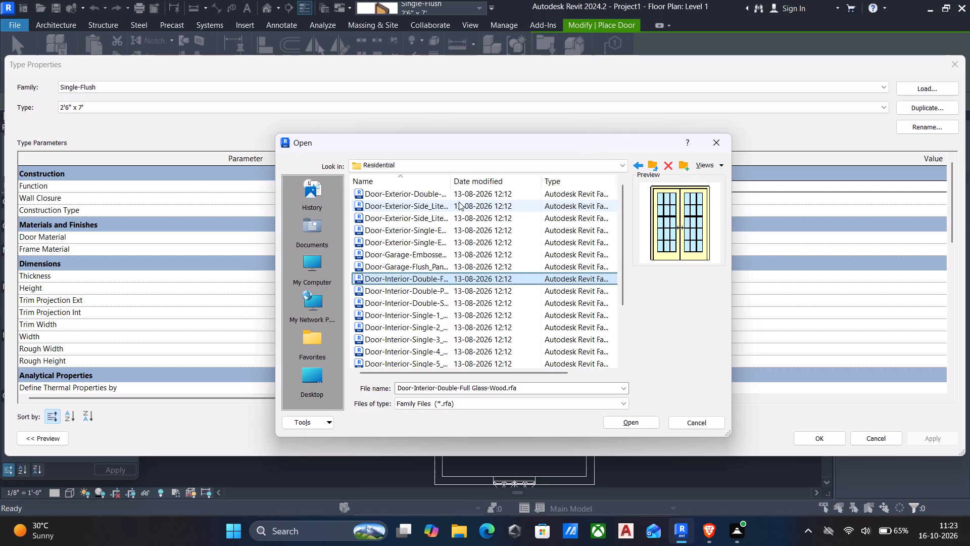
click(624, 418)
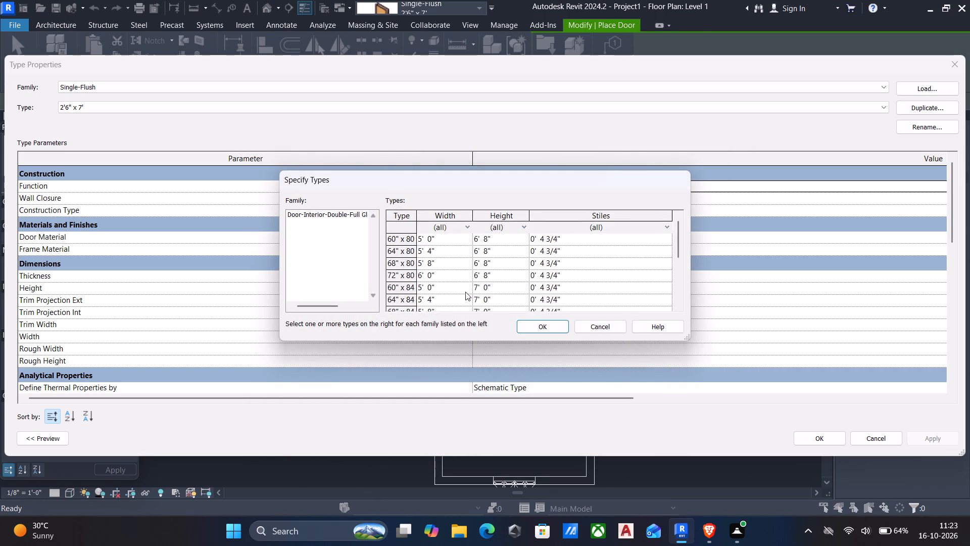
Load the 72" x 96" type of the double full-glass door family.
scroll(465, 292, down, 4)
scroll(465, 292, up, 7)
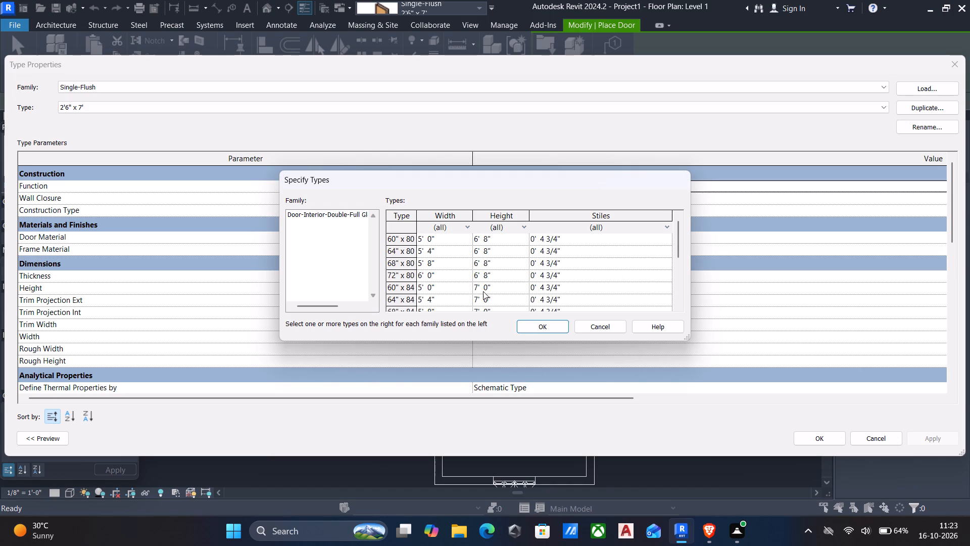
click(483, 291)
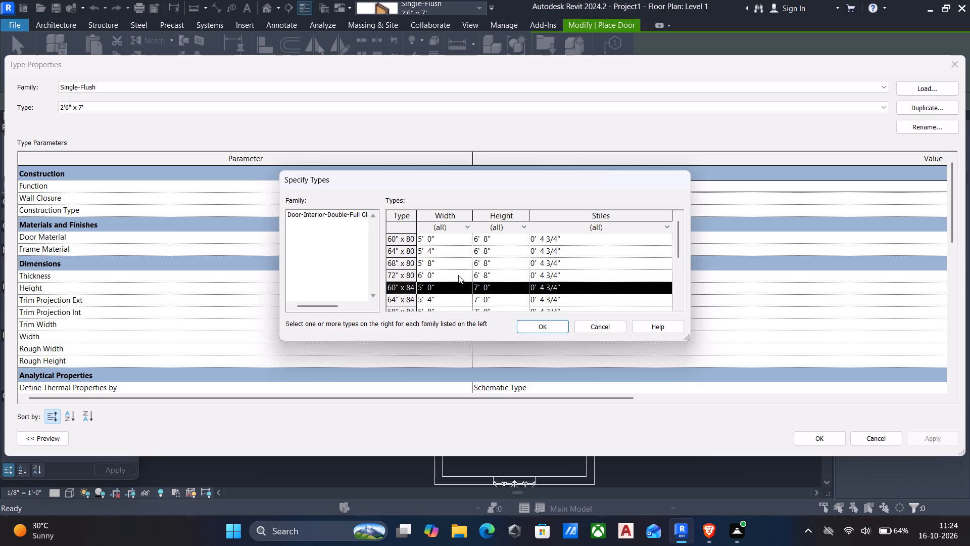
scroll(516, 287, down, 4)
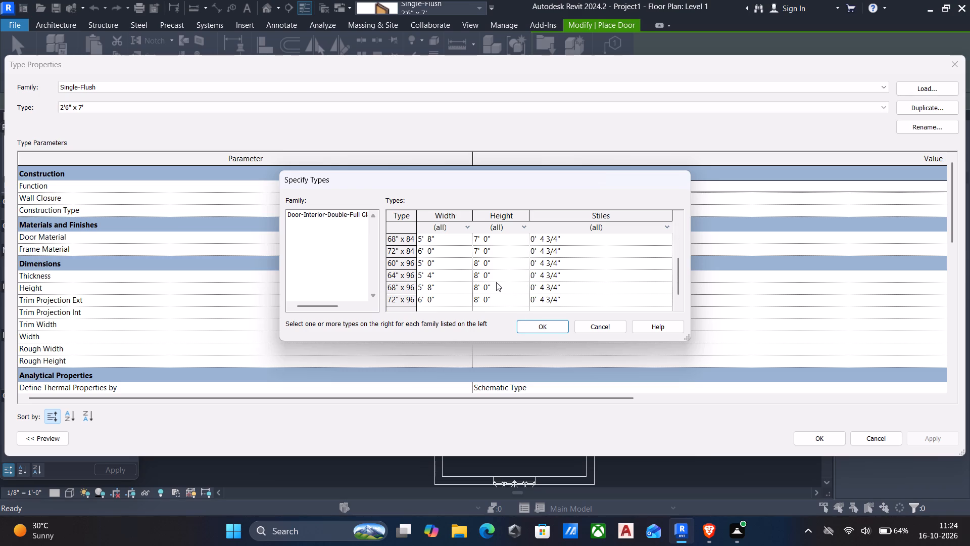
click(491, 285)
click(527, 325)
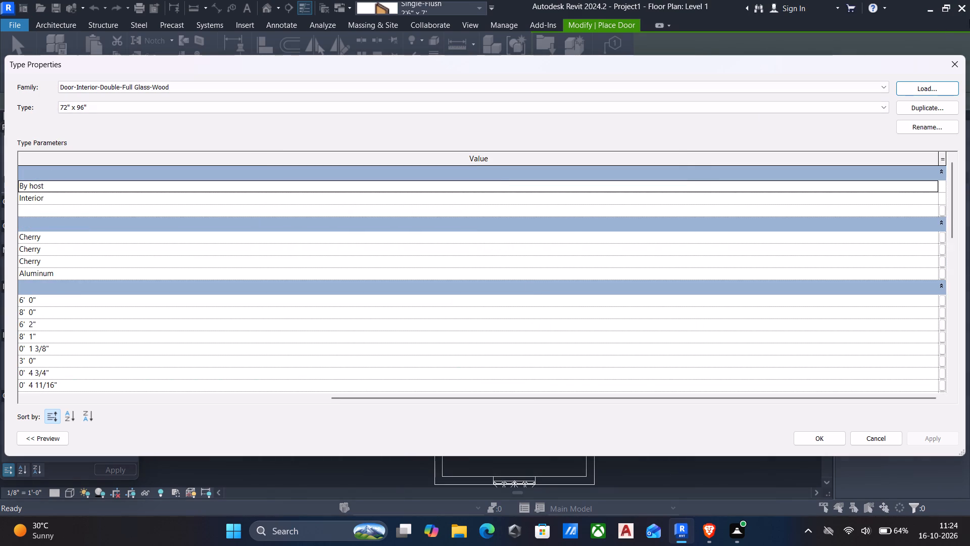
Duplicate the 72" x 96" door type under the name 4' X 8' DOOR.
click(903, 105)
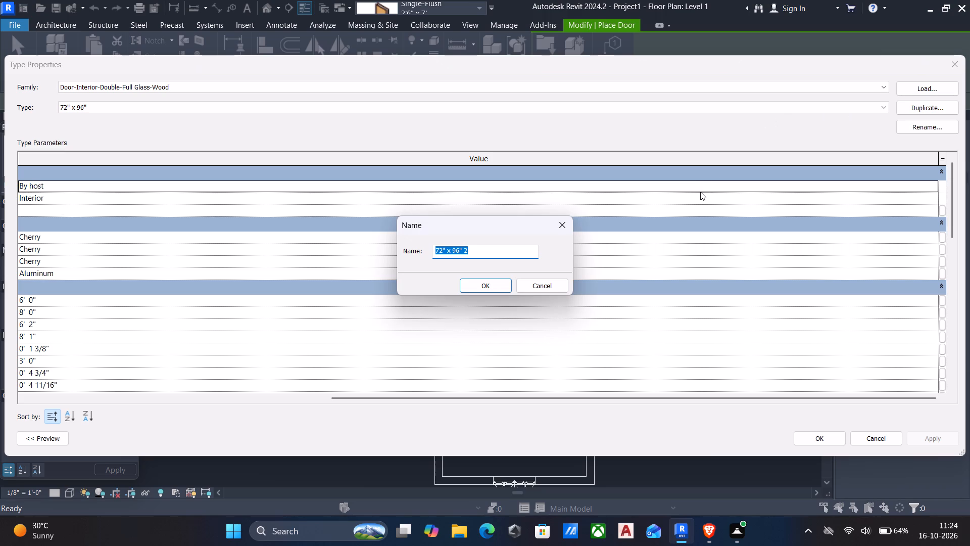
key(BackSpace)
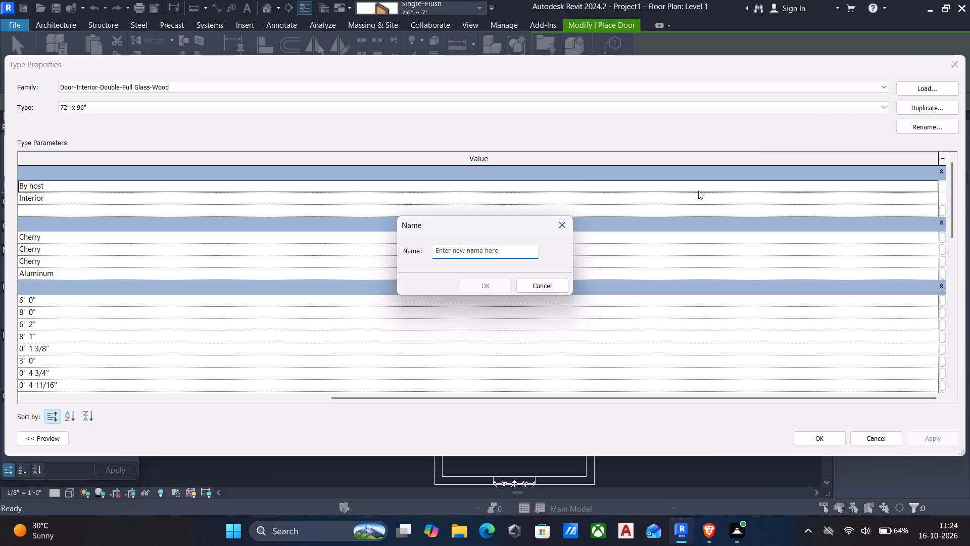
text(4' X)
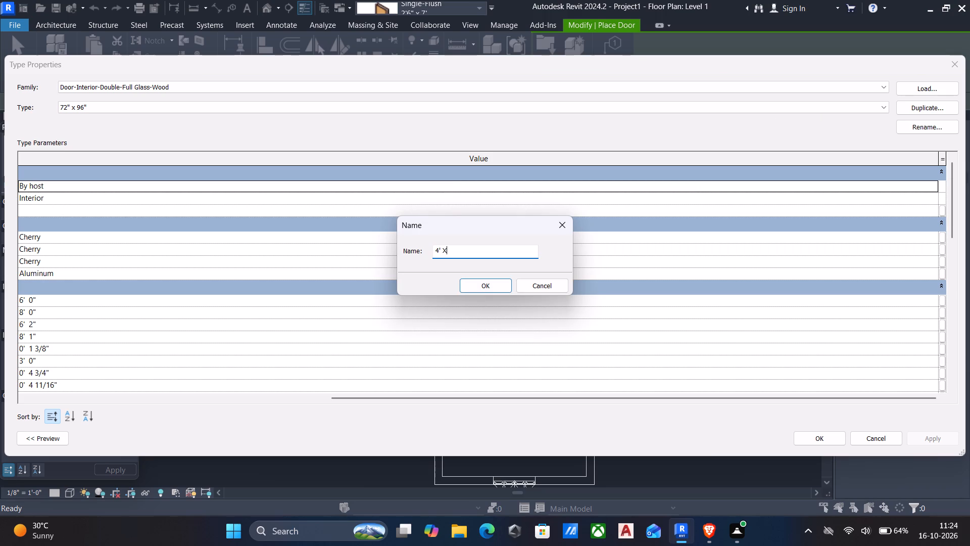
key(space)
text(8')
key(space)
text(DOOR)
click(494, 283)
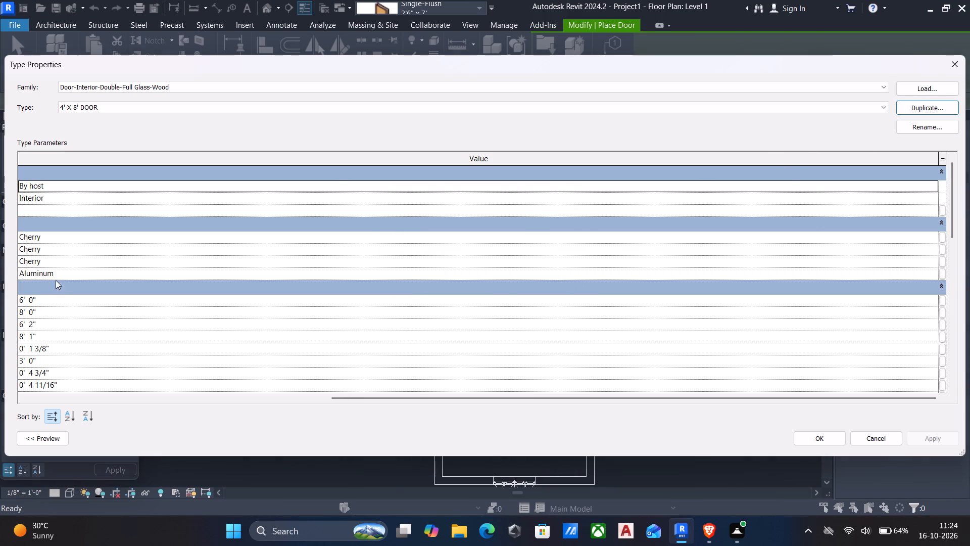
Set the new double door type's width to 4' and apply it.
click(57, 301)
key(4)
key(apostrophe)
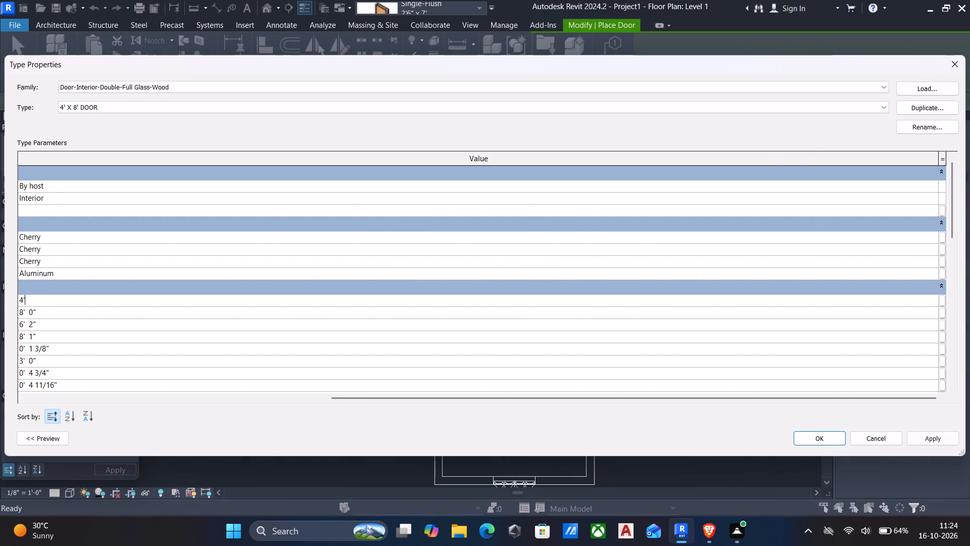
key(Return)
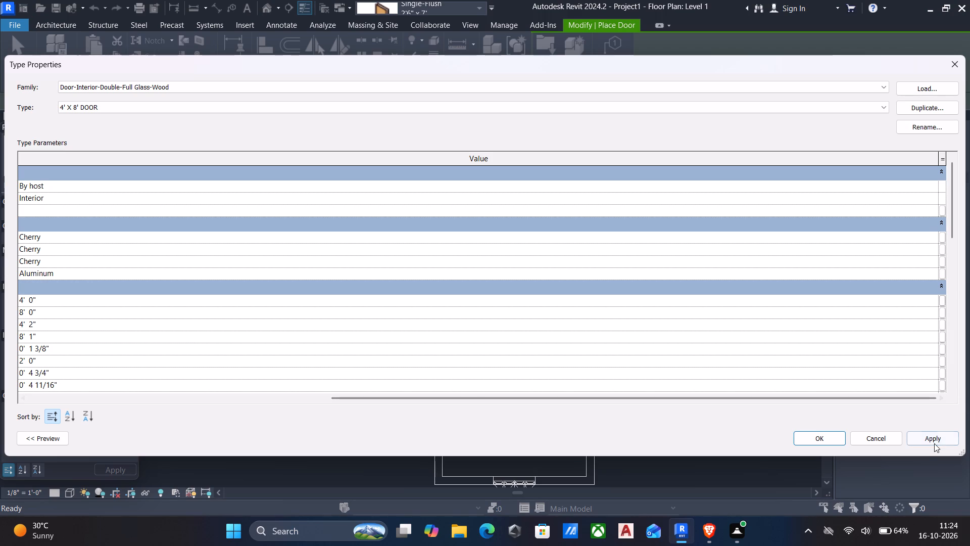
click(931, 439)
click(815, 437)
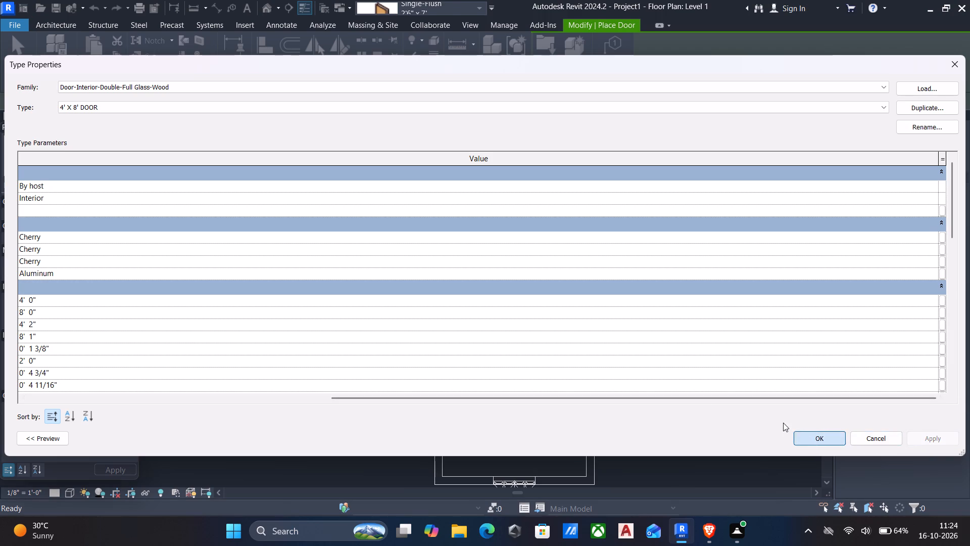
Place the 4' X 8' double door in the large room's south wall, east of the W1 window and about 6" from the corner.
scroll(404, 370, up, 2)
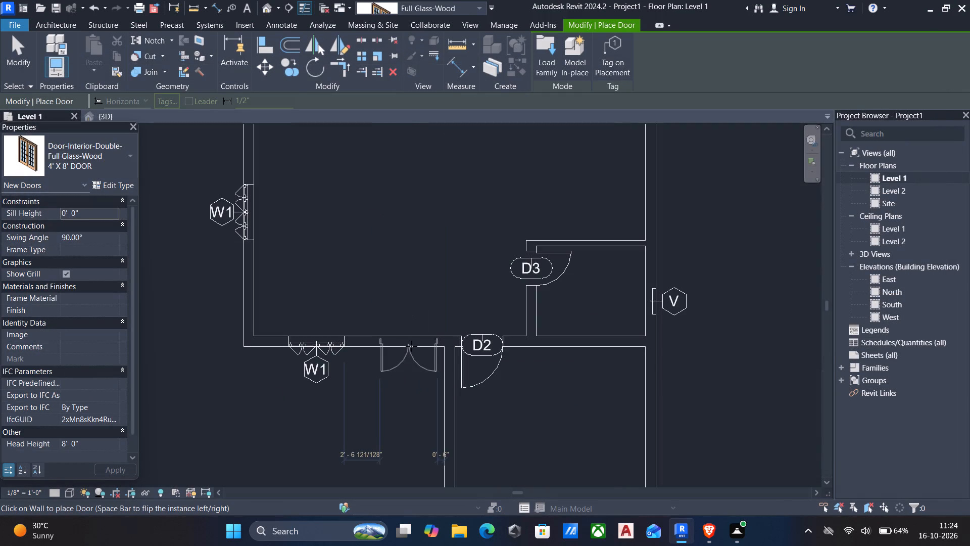
click(410, 352)
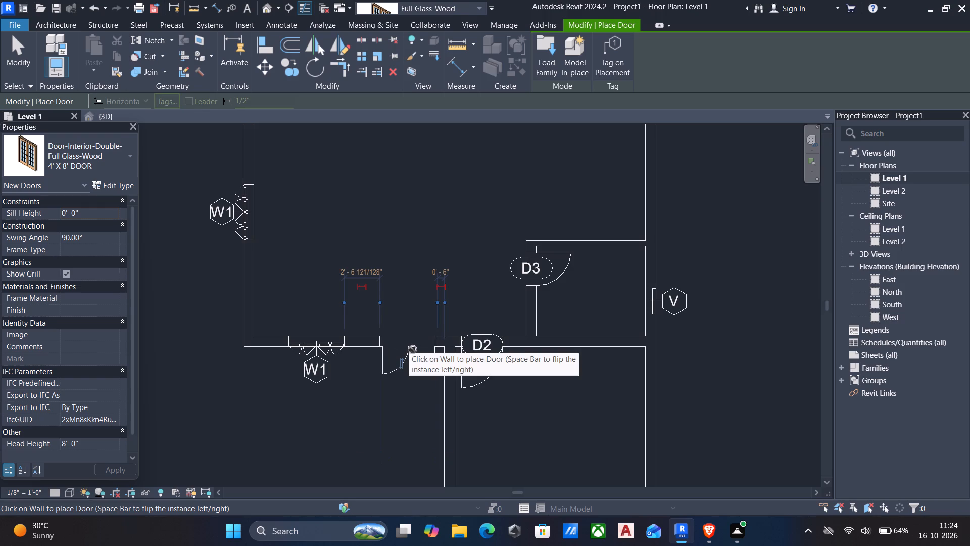
key(Escape)
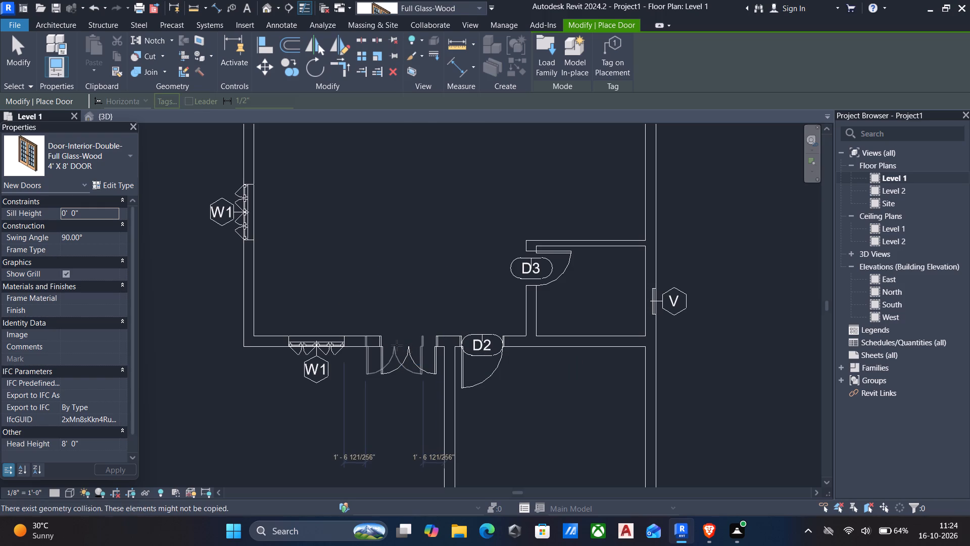
scroll(429, 365, down, 2)
key(Escape)
middle_drag(424, 341, 434, 226)
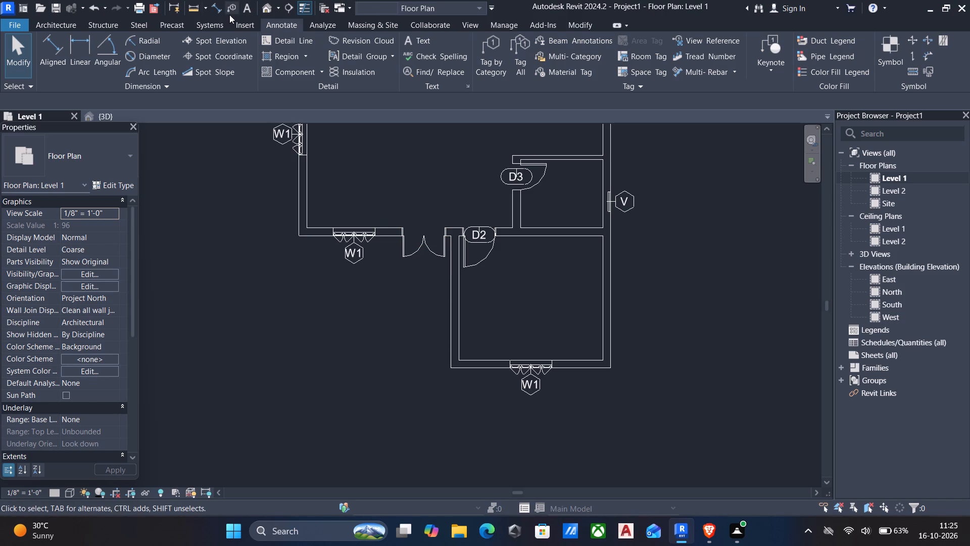
Inspect the new double door and the rest of the house in the 3D view.
click(264, 11)
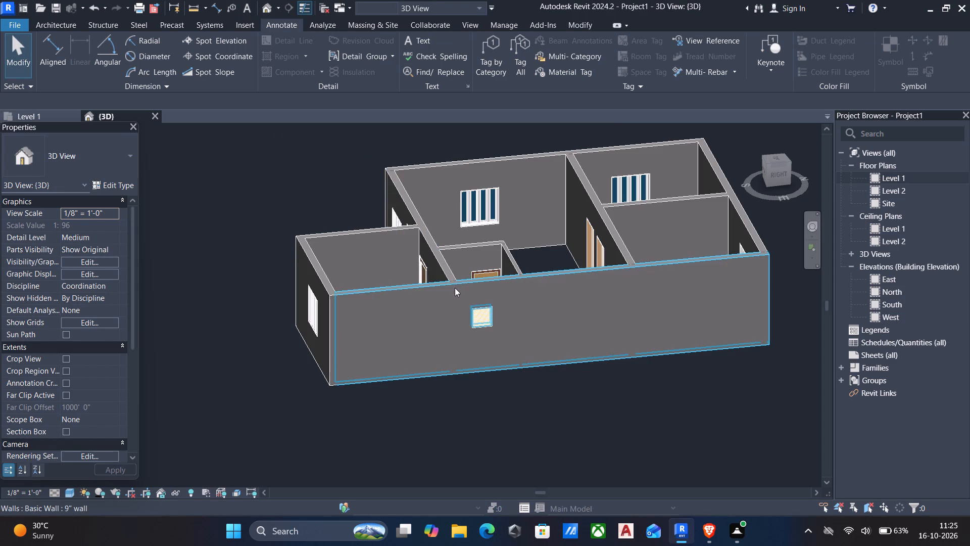
scroll(455, 289, down, 2)
shift+middle_drag(466, 290, 640, 233)
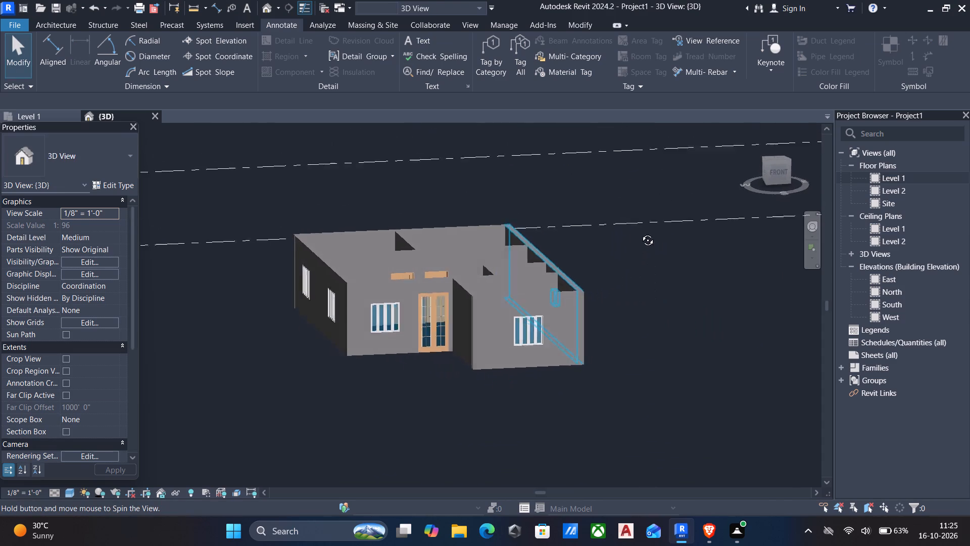
shift+middle_drag(640, 233, 575, 270)
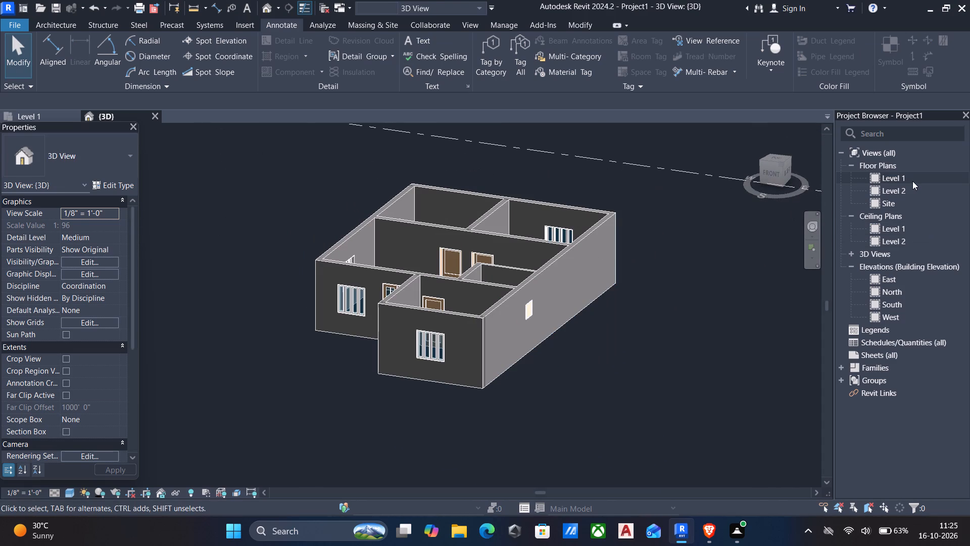
In the Level 1 floor plan, tag the new double entrance door using a door tag similar to the D3 tag.
double_click(912, 181)
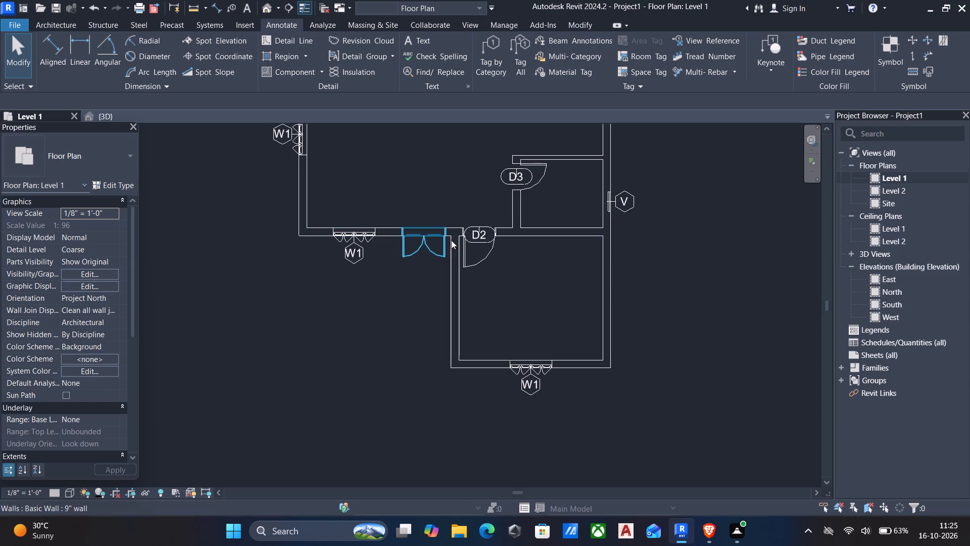
click(512, 175)
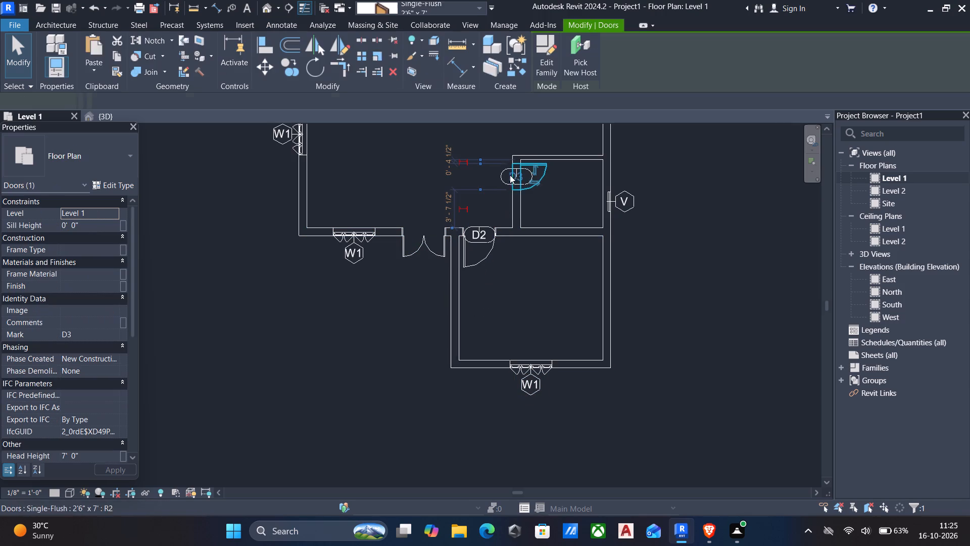
key(Escape)
click(499, 179)
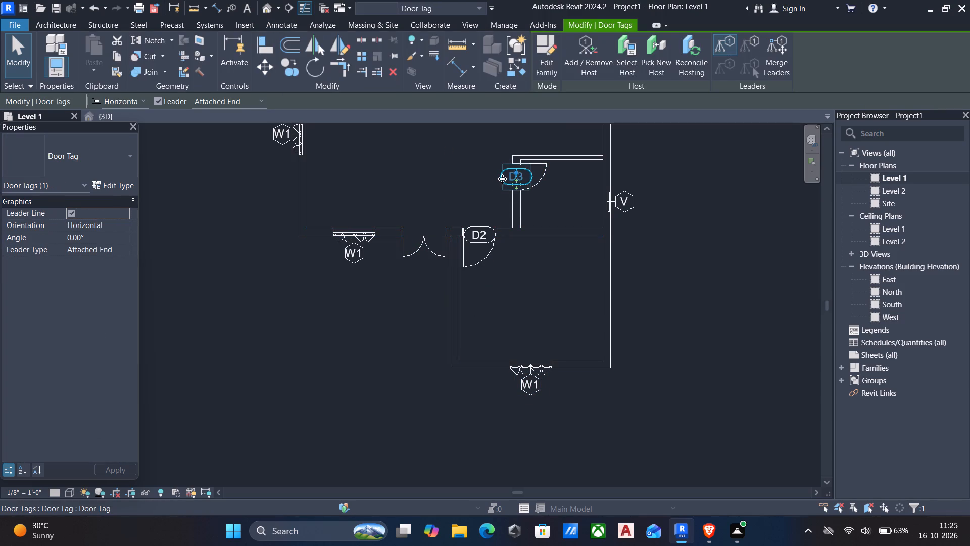
text(CS)
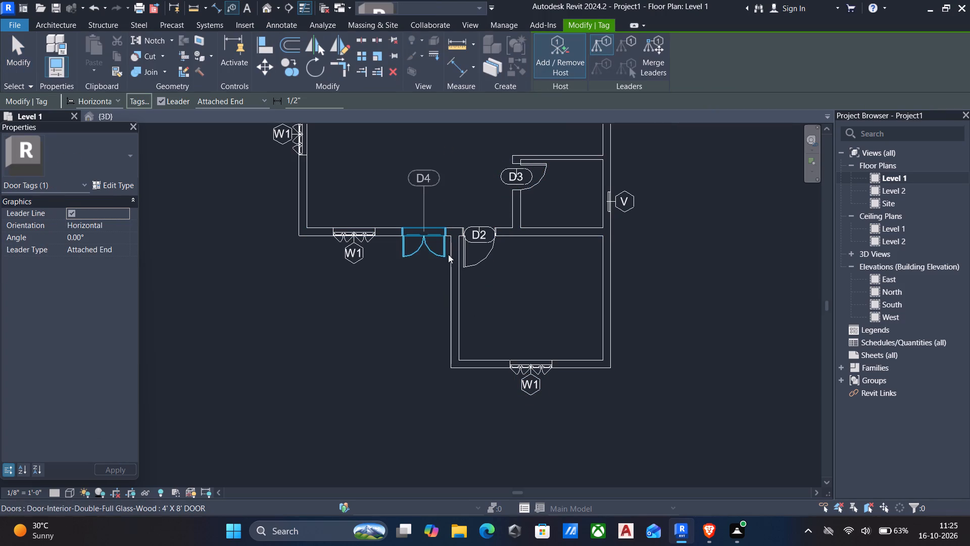
scroll(438, 264, up, 3)
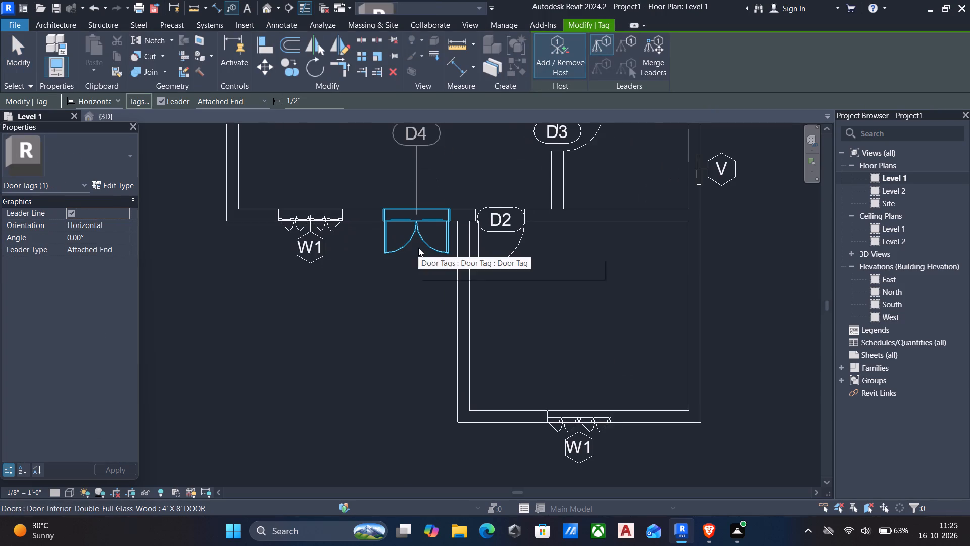
middle_drag(418, 248, 403, 313)
click(398, 282)
key(Escape)
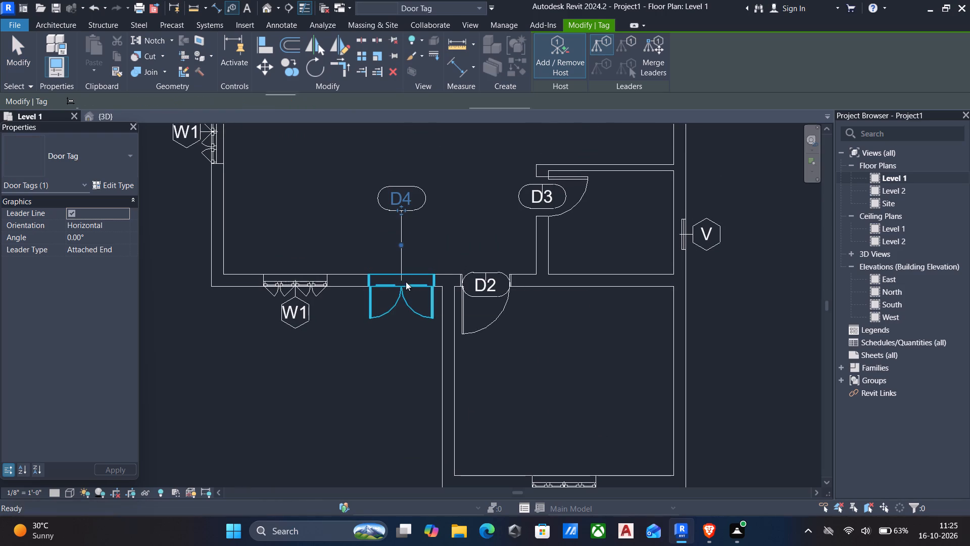
key(Escape)
key(Escape)
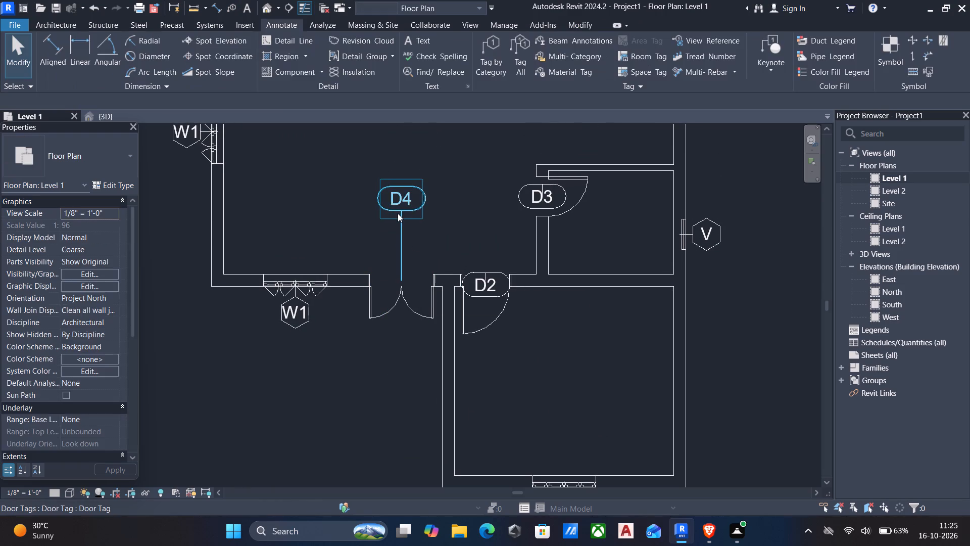
Move the double door's tag south, close to the door opening.
click(398, 213)
drag(401, 213, 401, 219)
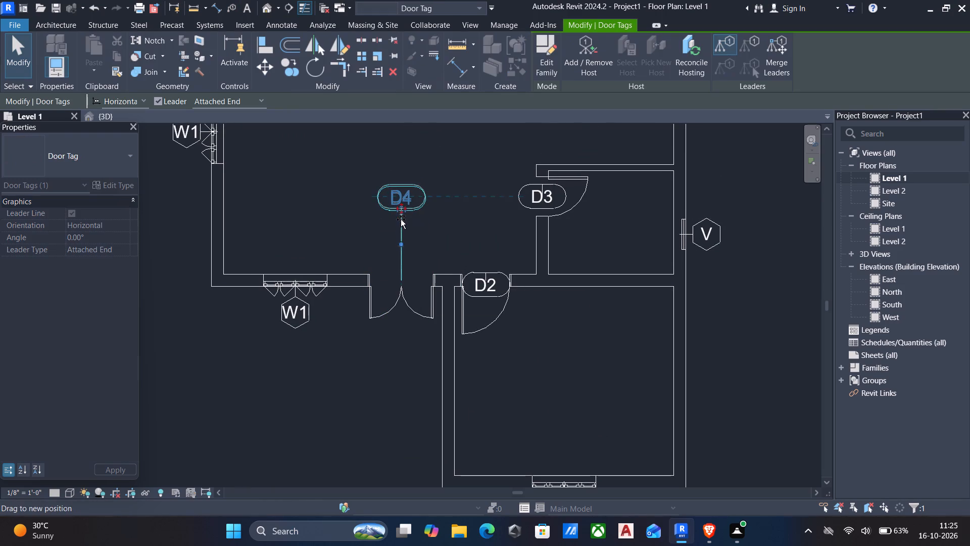
drag(401, 219, 405, 278)
key(Escape)
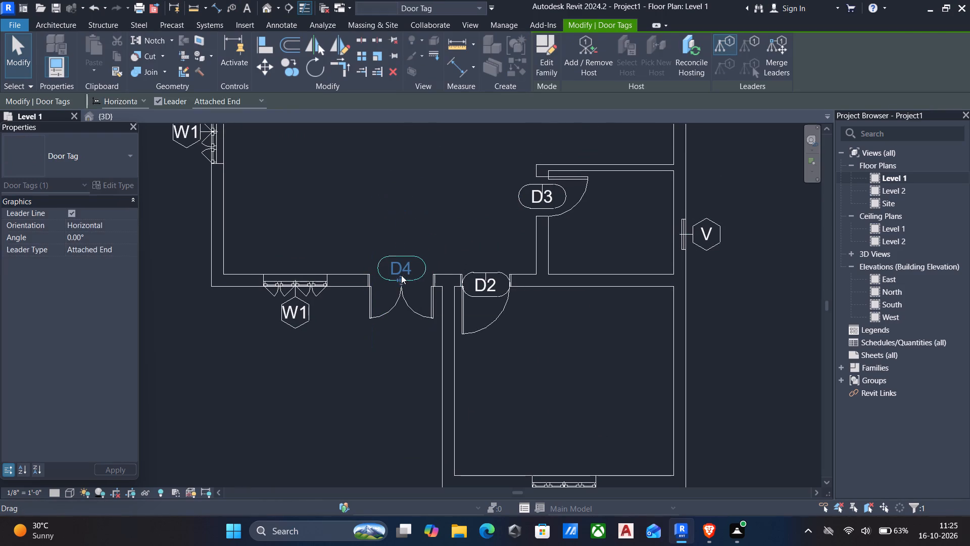
Set the double entrance door's mark to D1.
click(396, 298)
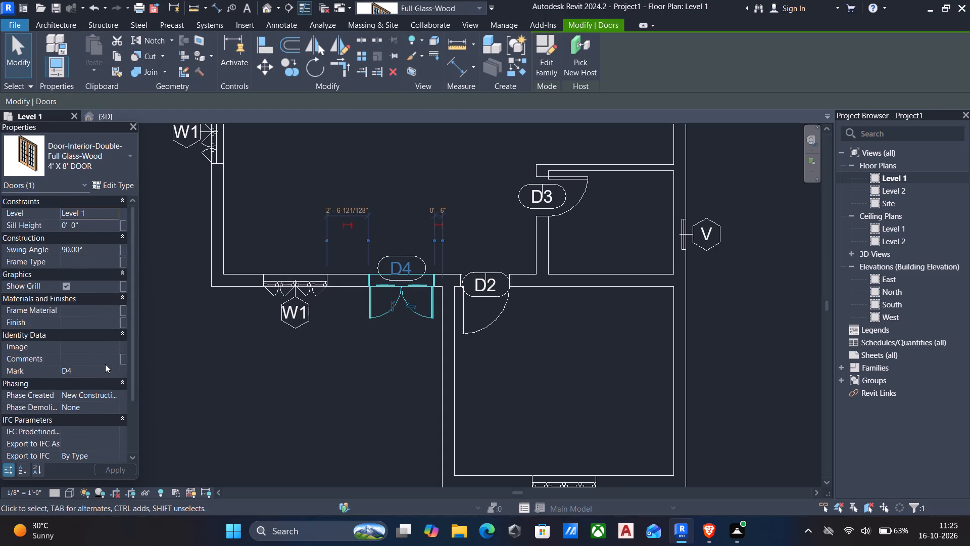
click(101, 367)
text(D1)
key(Return)
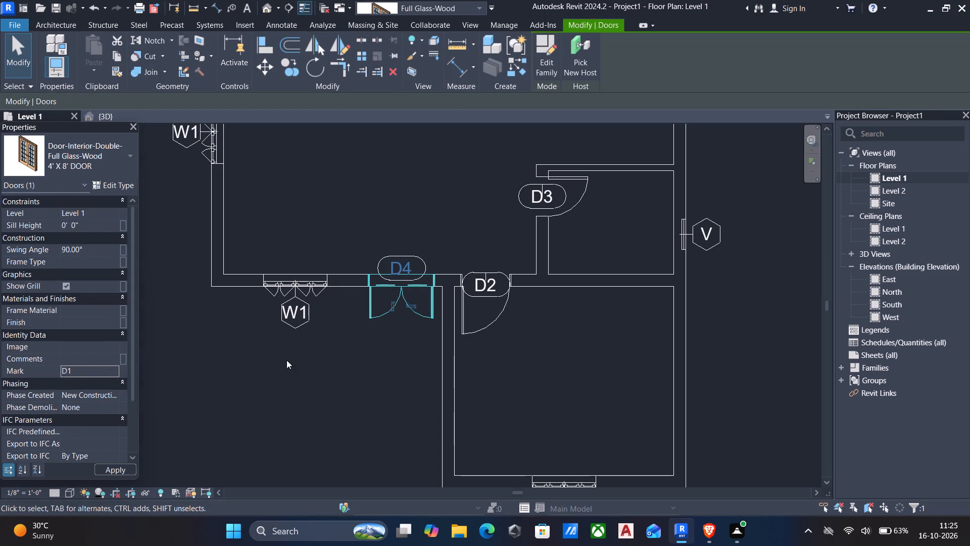
key(Escape)
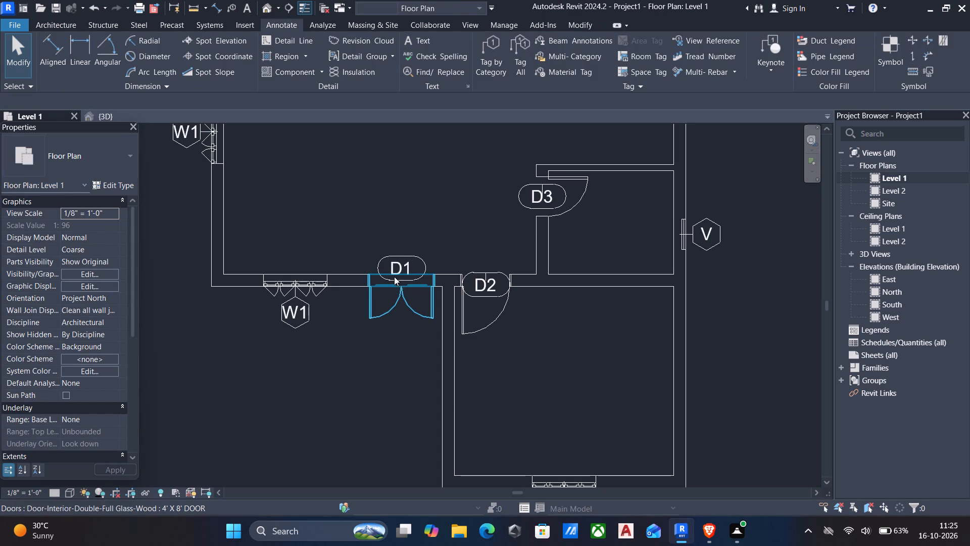
Nudge the D1 tag south in small increments so it sits over the double door's wall opening.
click(384, 263)
key(Down)
key(Down)
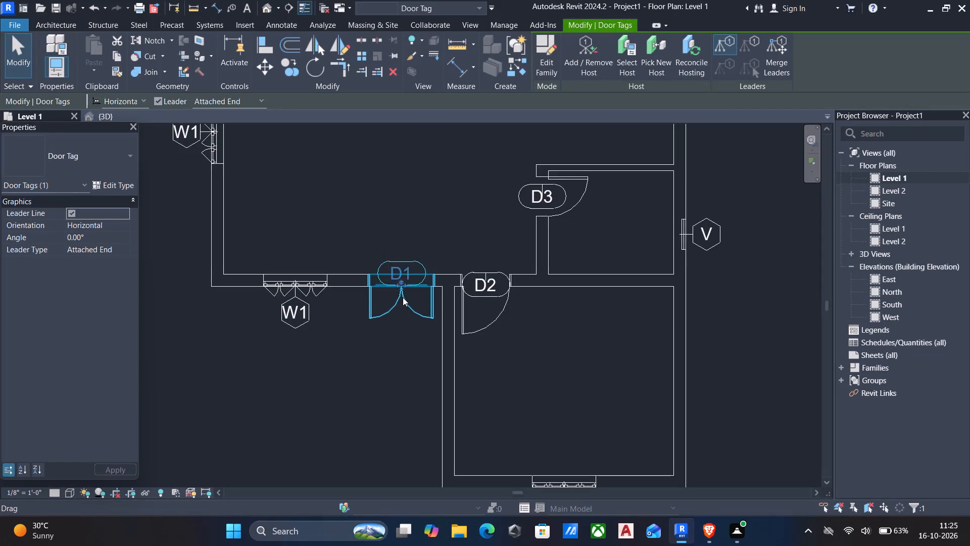
key(Down)
key(Down)
key(Down)
key(Down)
key(Down)
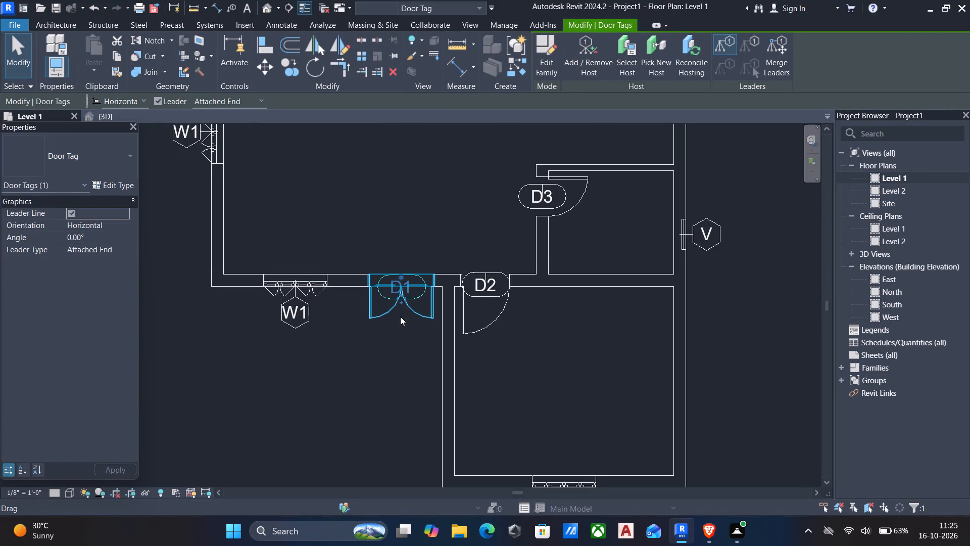
key(Escape)
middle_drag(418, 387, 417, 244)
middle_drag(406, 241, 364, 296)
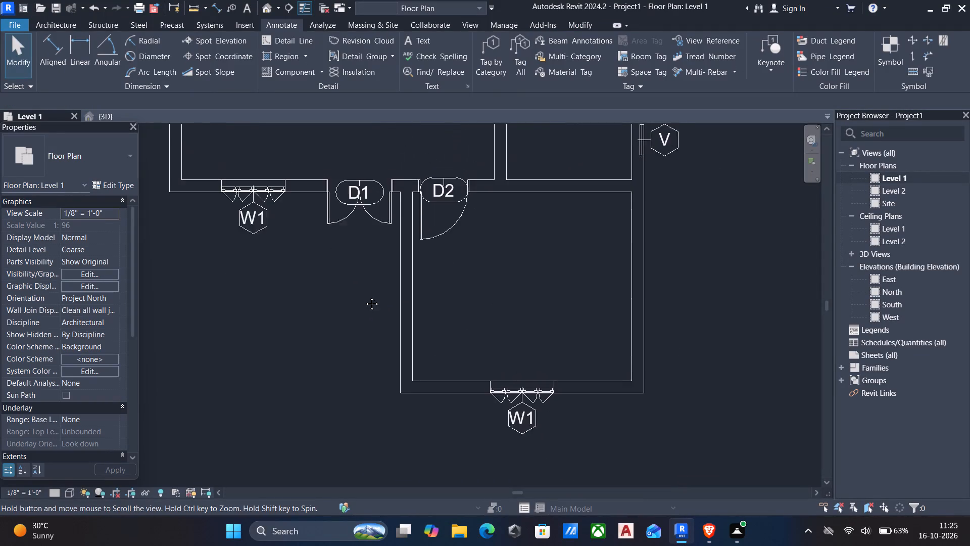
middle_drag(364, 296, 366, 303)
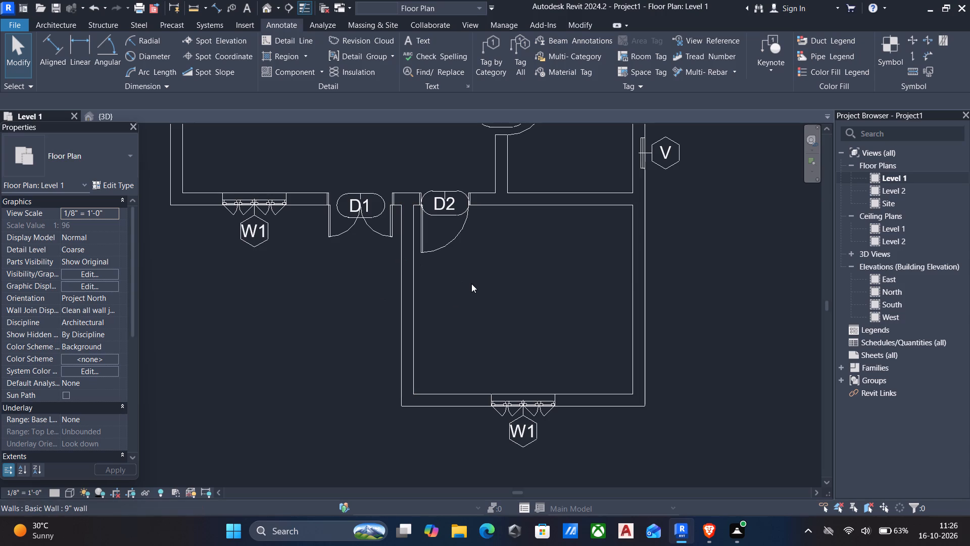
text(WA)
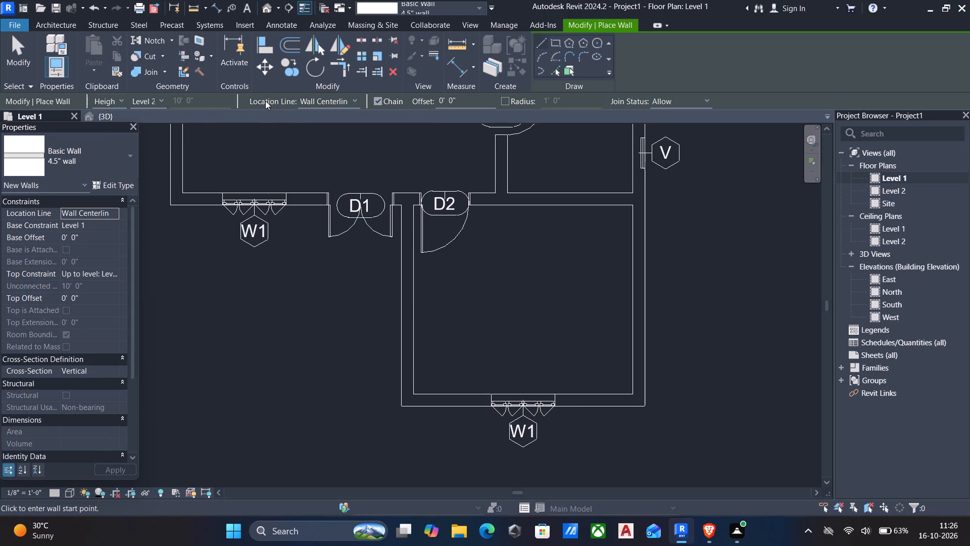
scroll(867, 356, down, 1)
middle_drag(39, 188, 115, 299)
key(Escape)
Start a stair with location line Exterior Support: Left and draw a 5'-6" run of 7 risers eastward along the large room's north wall.
middle_drag(526, 173, 526, 253)
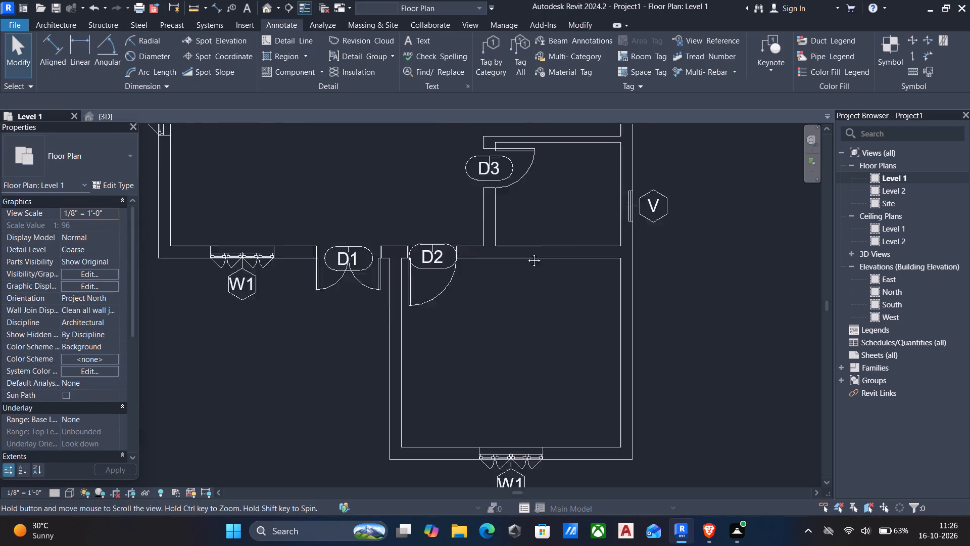
middle_drag(526, 253, 528, 294)
click(64, 24)
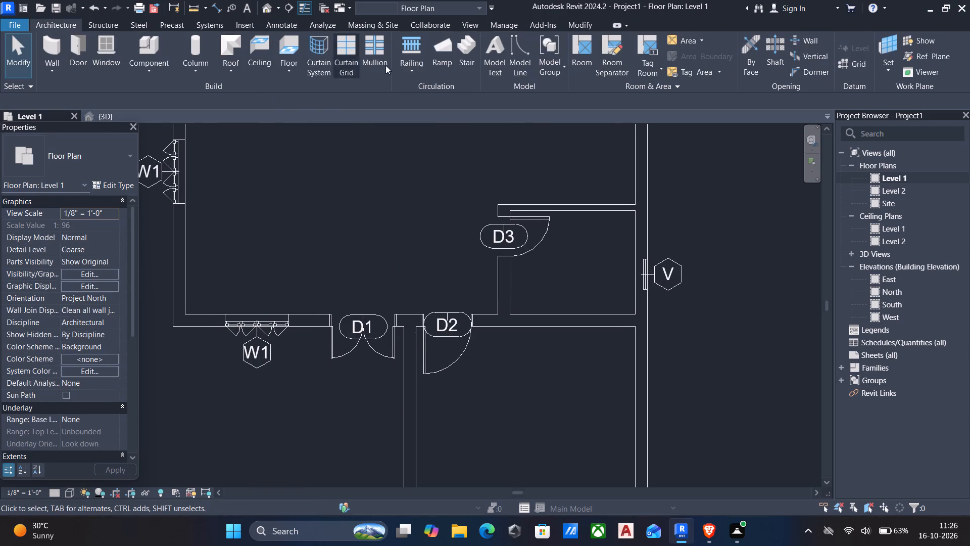
click(463, 50)
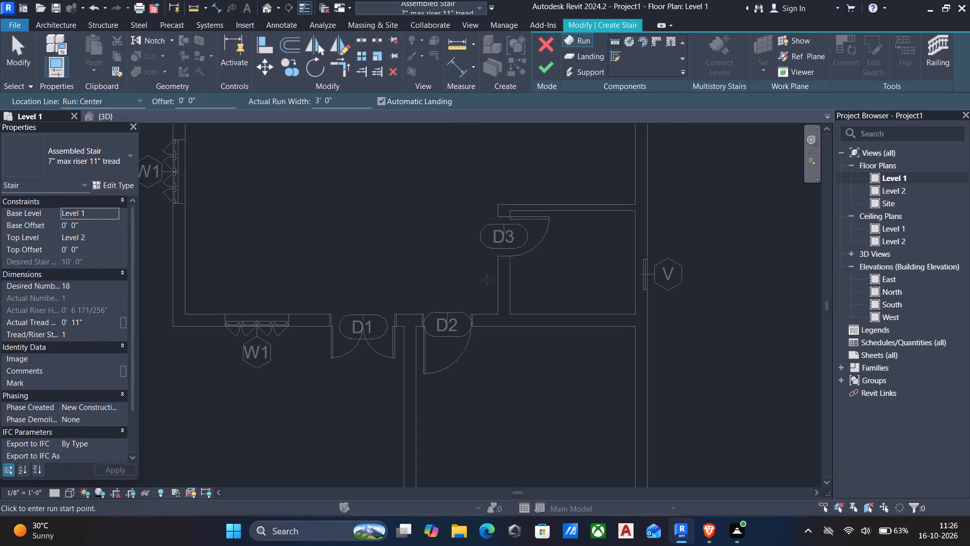
middle_drag(493, 273, 470, 485)
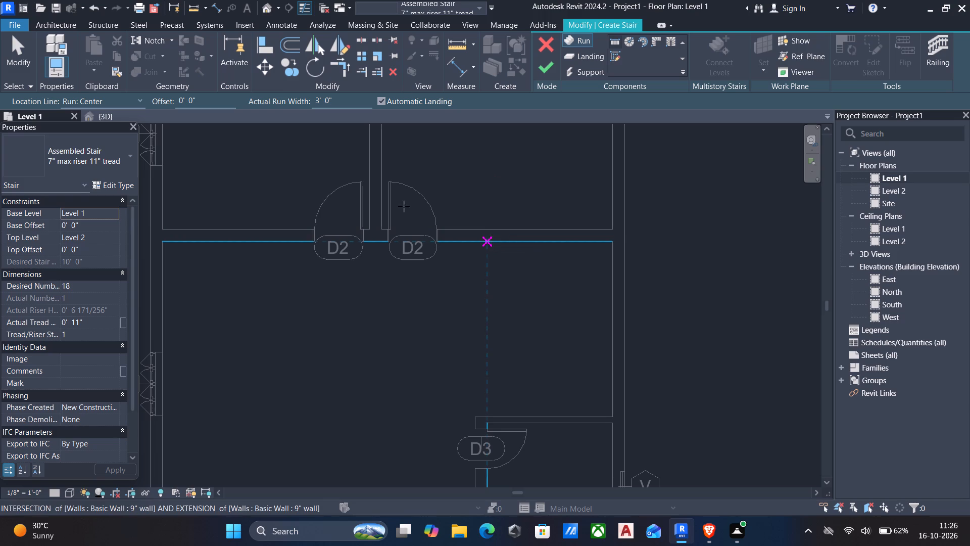
click(118, 98)
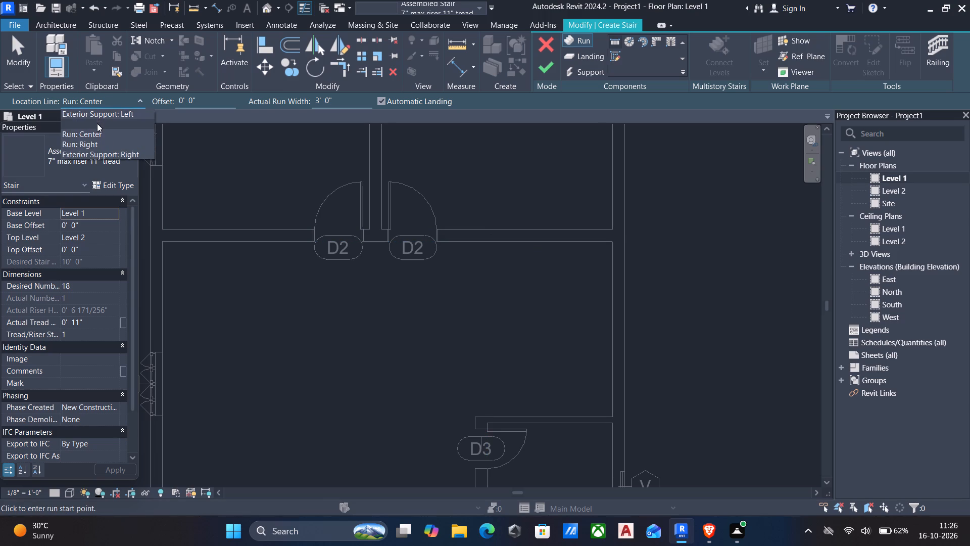
click(95, 110)
click(475, 238)
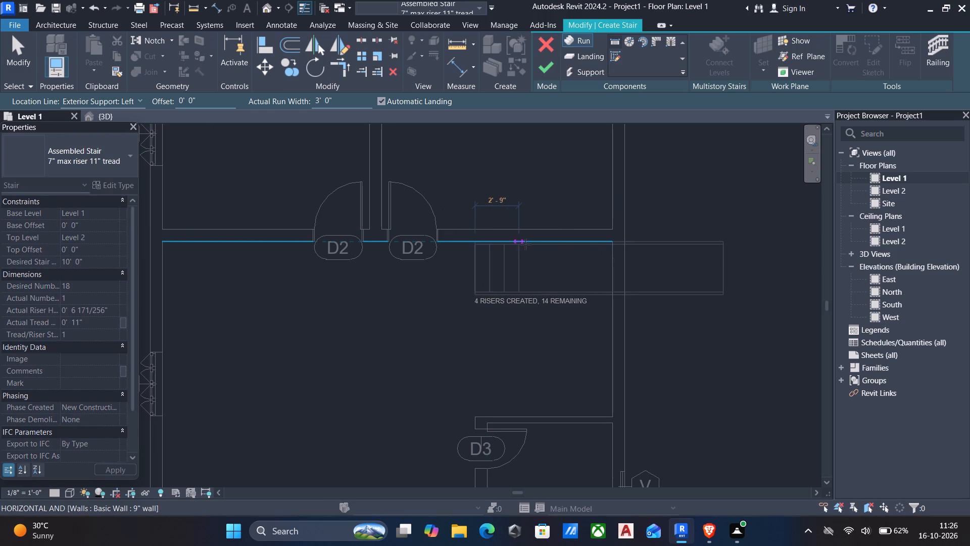
click(556, 246)
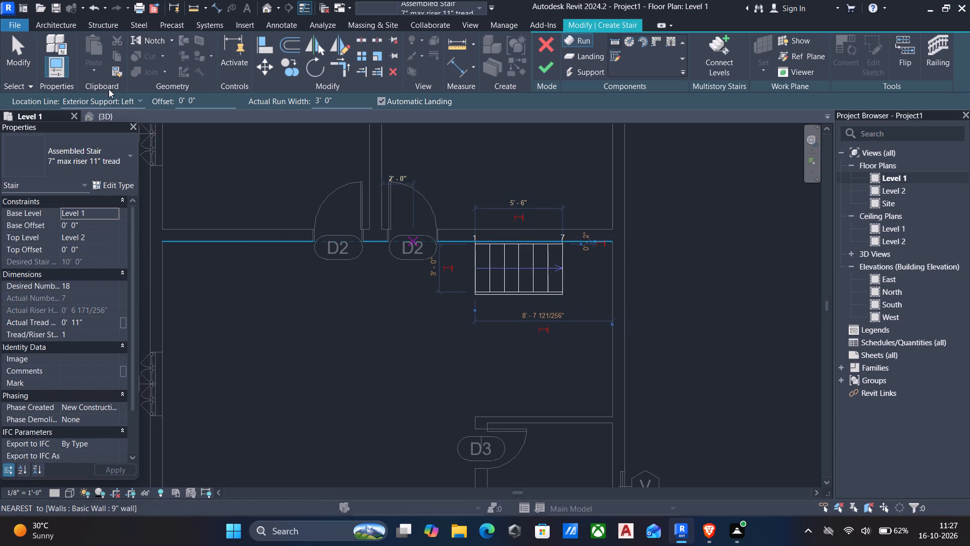
key(Escape)
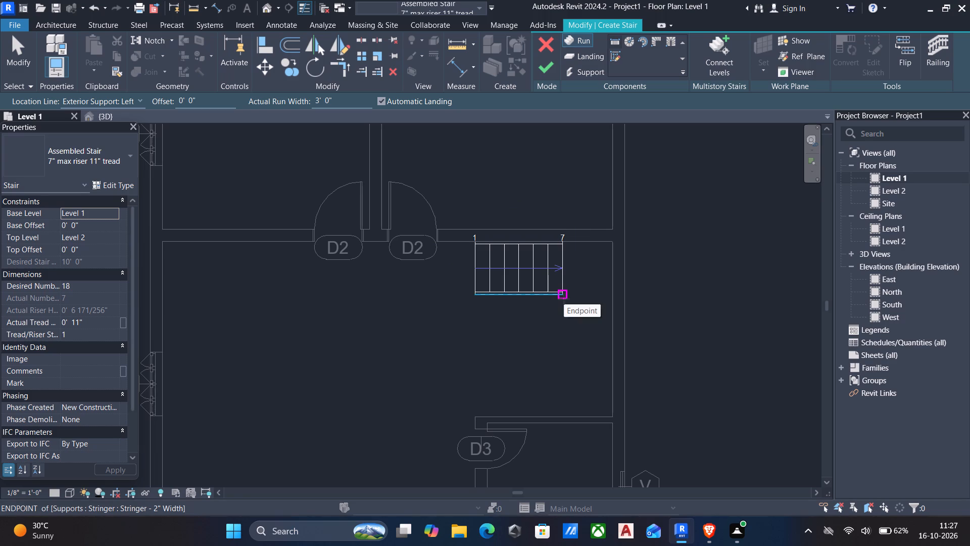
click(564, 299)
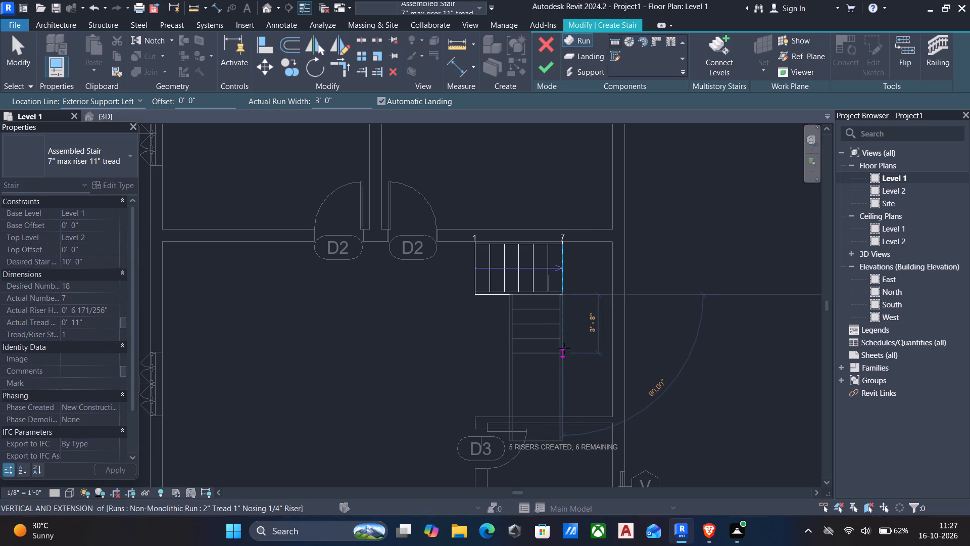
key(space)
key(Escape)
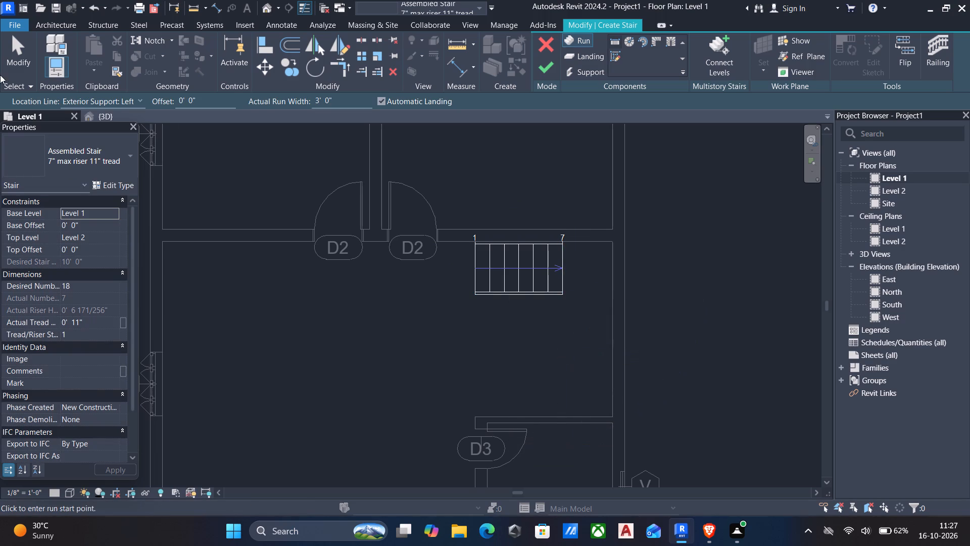
With location line Run: Right, draw a second 4'-7" stair run southward along the east wall from the first run's southeast corner.
click(141, 99)
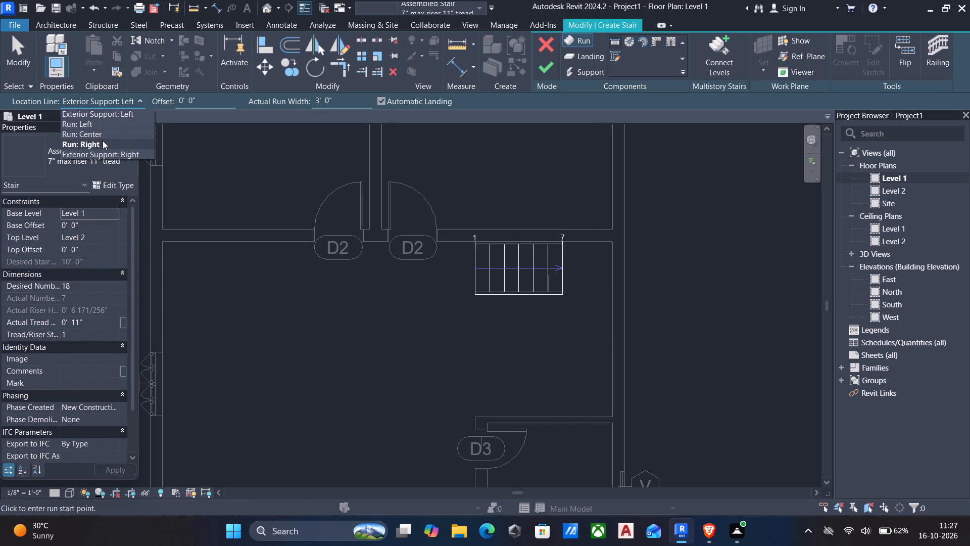
click(103, 141)
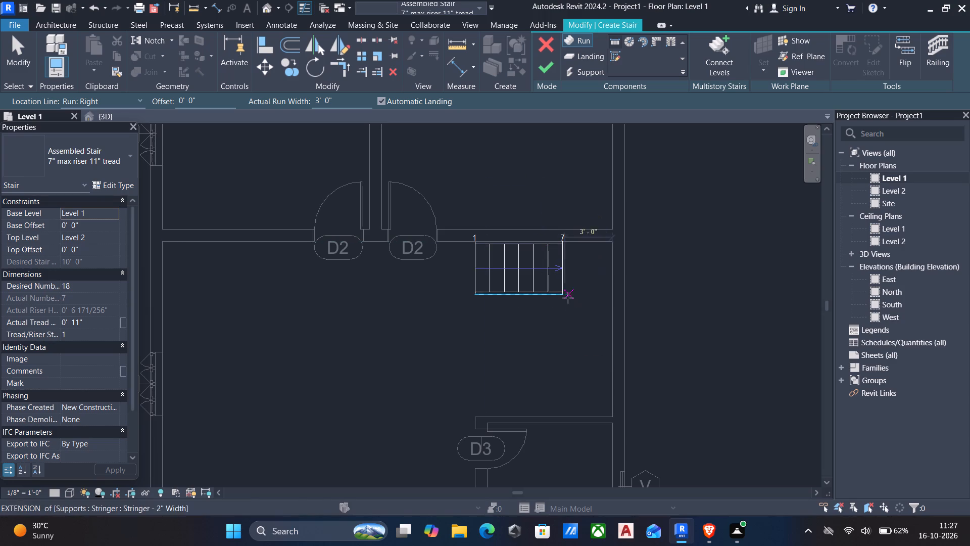
click(565, 296)
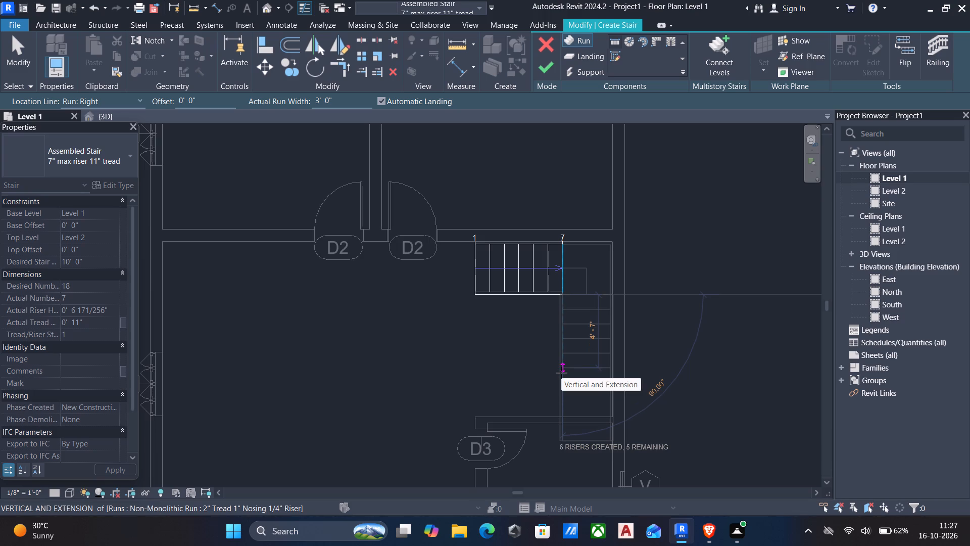
click(561, 373)
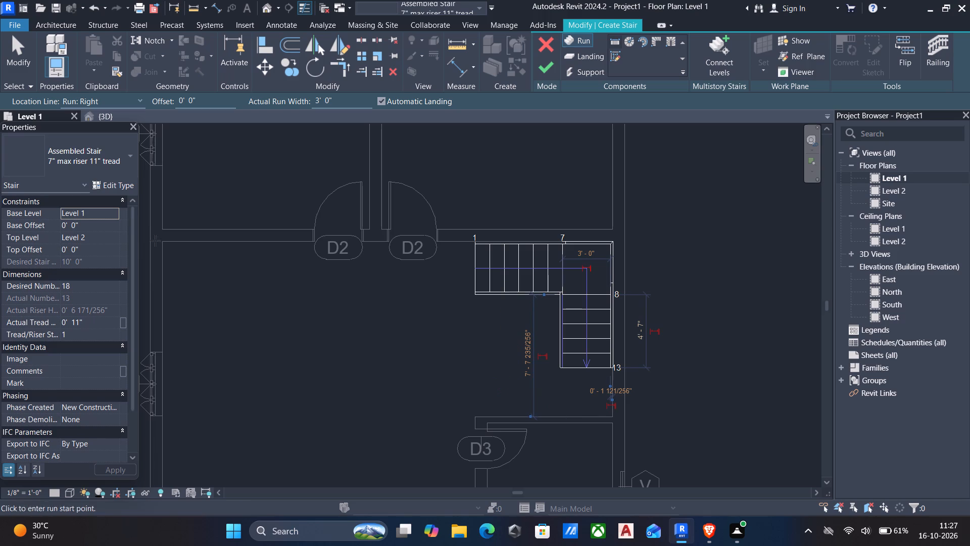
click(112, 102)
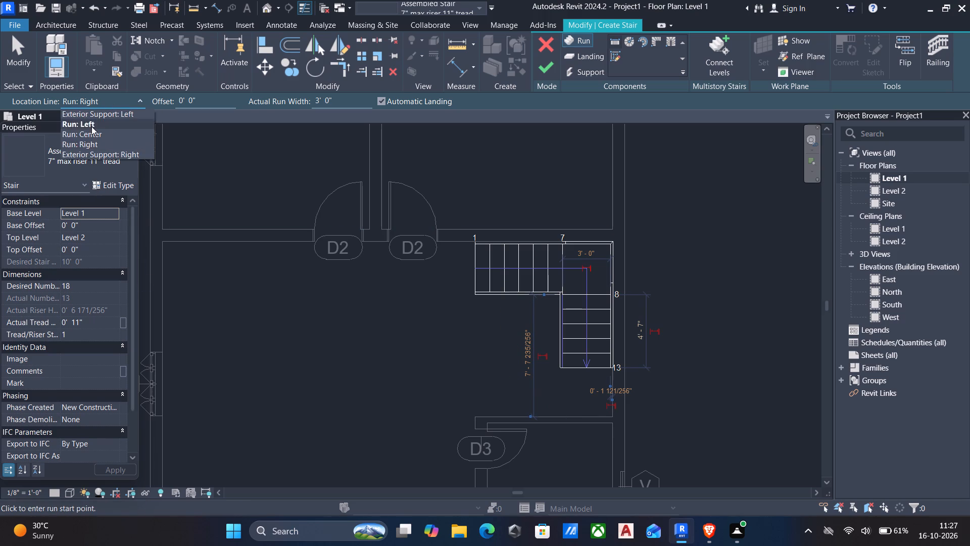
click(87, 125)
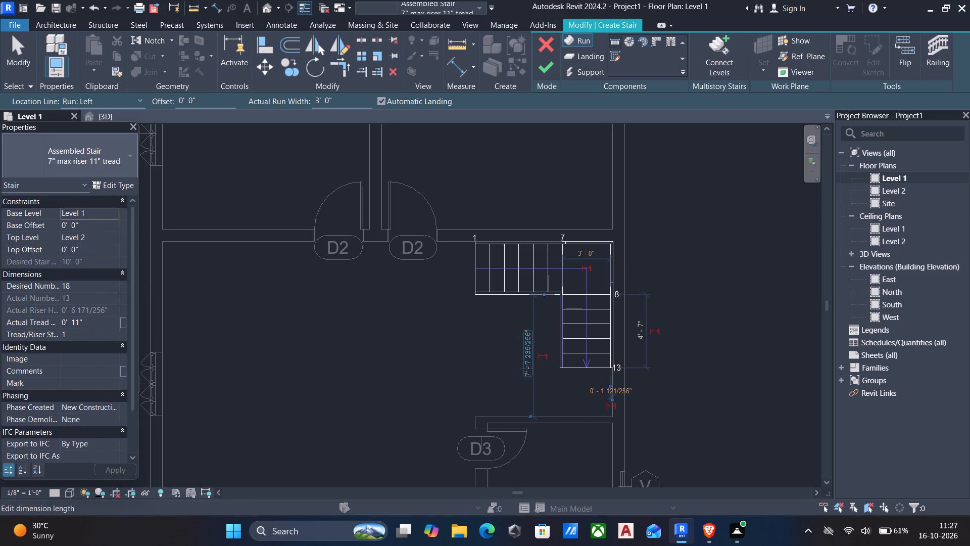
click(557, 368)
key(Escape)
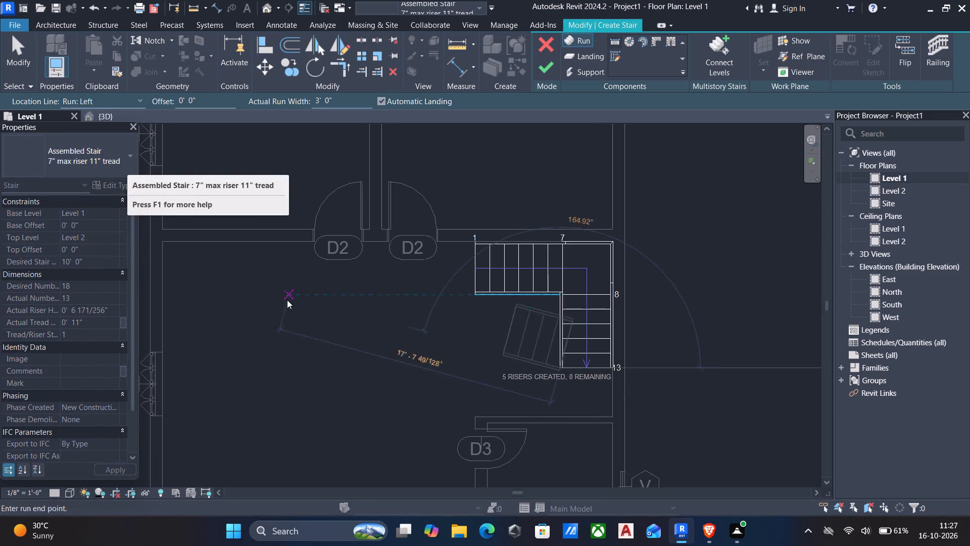
With location line Run: Right, draw a third run of 5 risers westward from the second run's southwest corner and finish the stair.
click(89, 97)
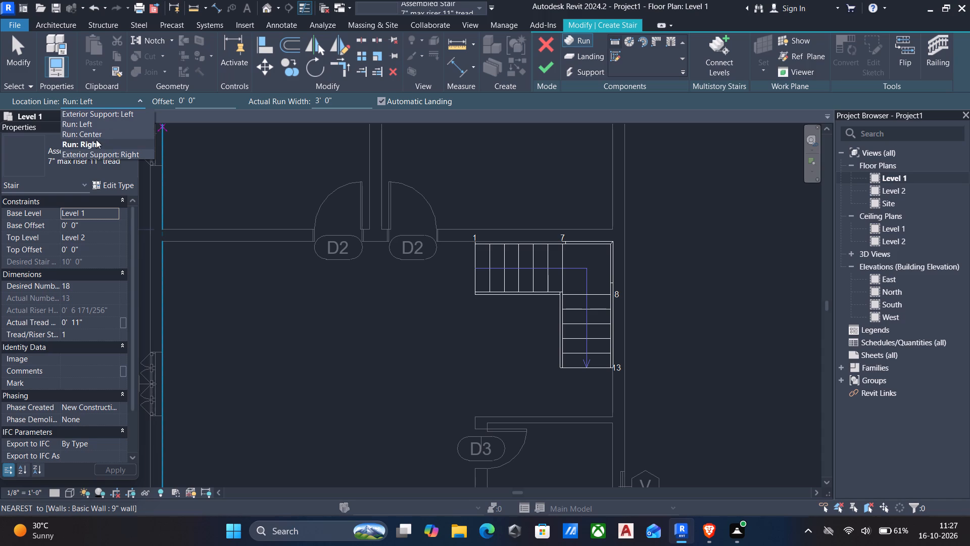
click(95, 143)
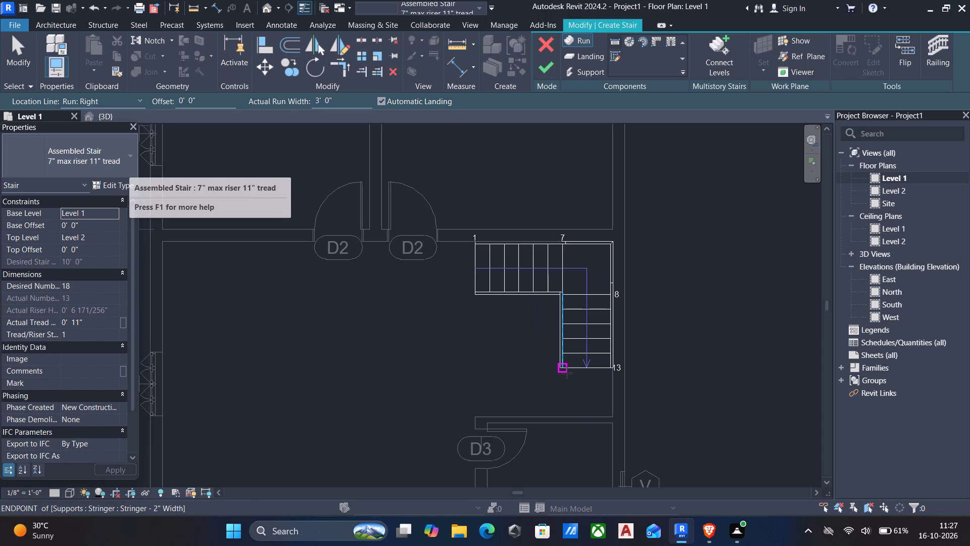
click(564, 371)
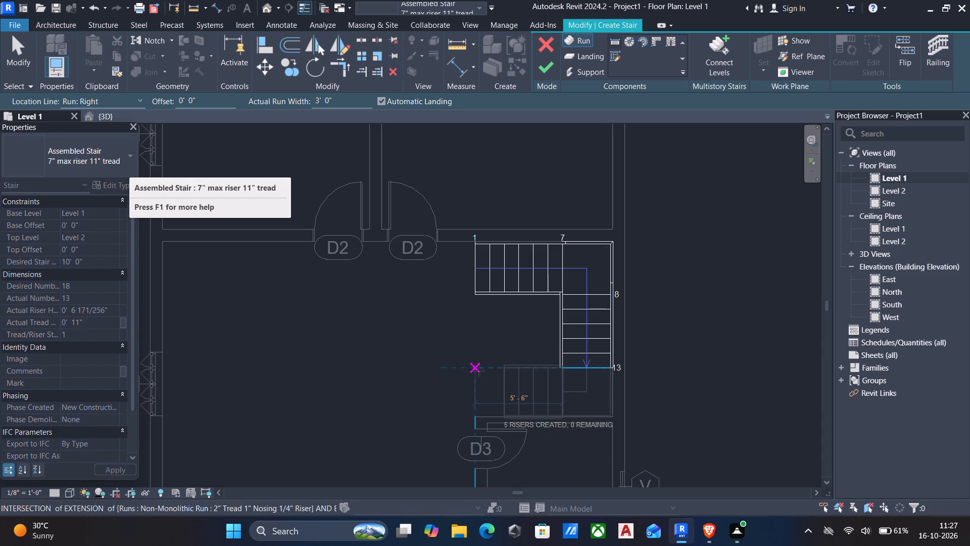
click(475, 371)
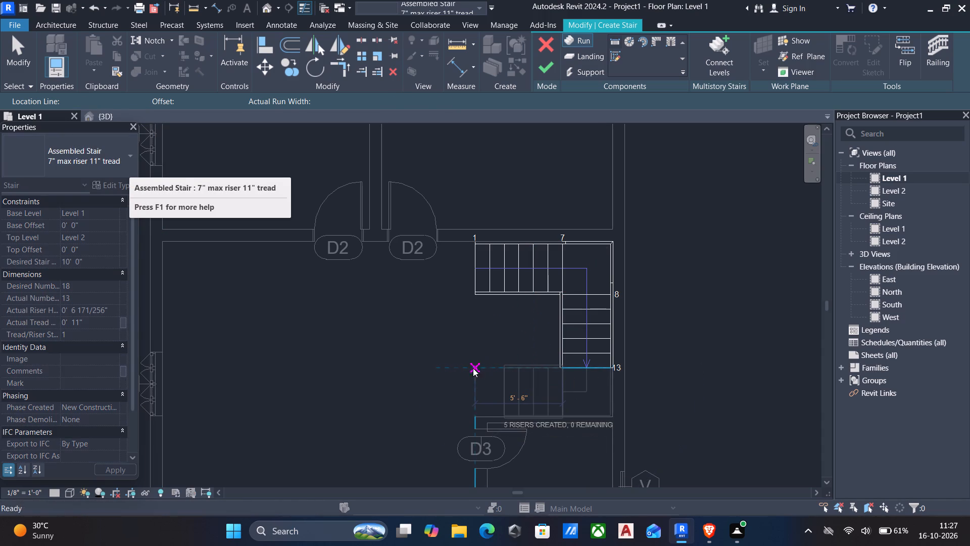
key(Escape)
middle_drag(498, 389, 496, 332)
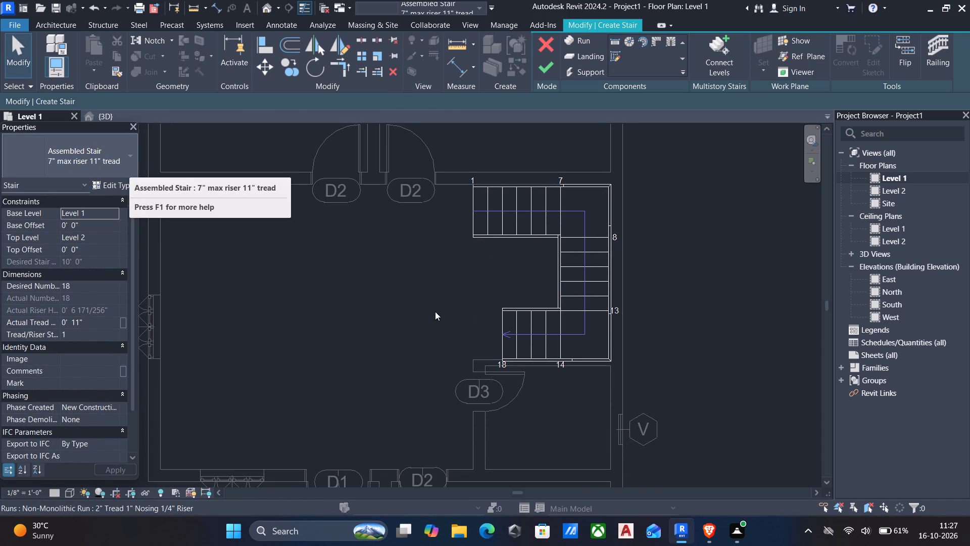
key(Escape)
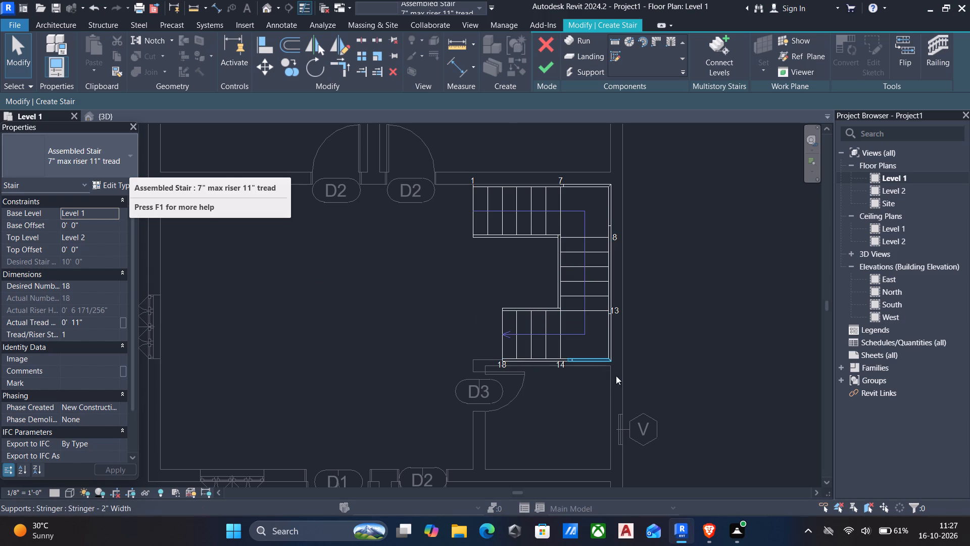
click(543, 61)
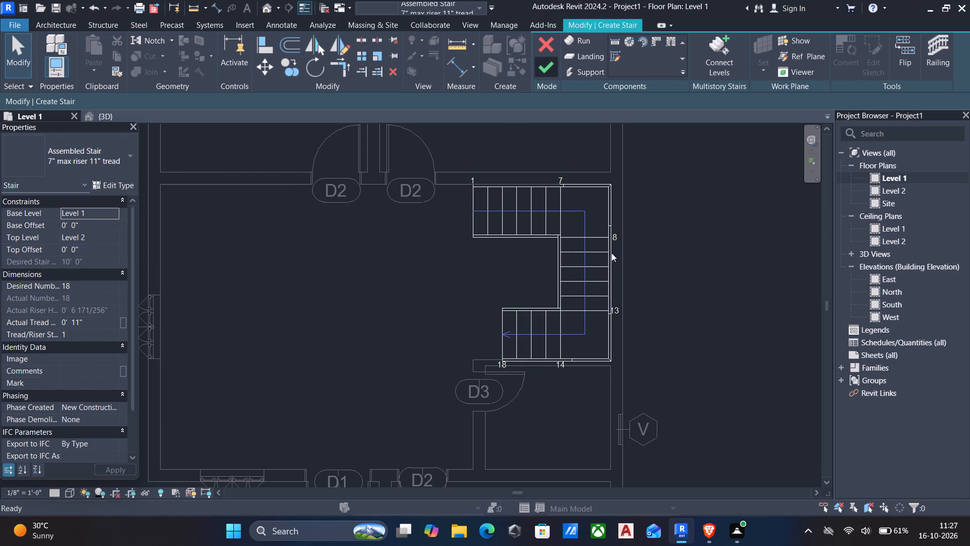
Examine the finished stair and its railings in plan and 3D, especially at the inner corners of the landings.
scroll(613, 243, up, 4)
scroll(591, 251, down, 3)
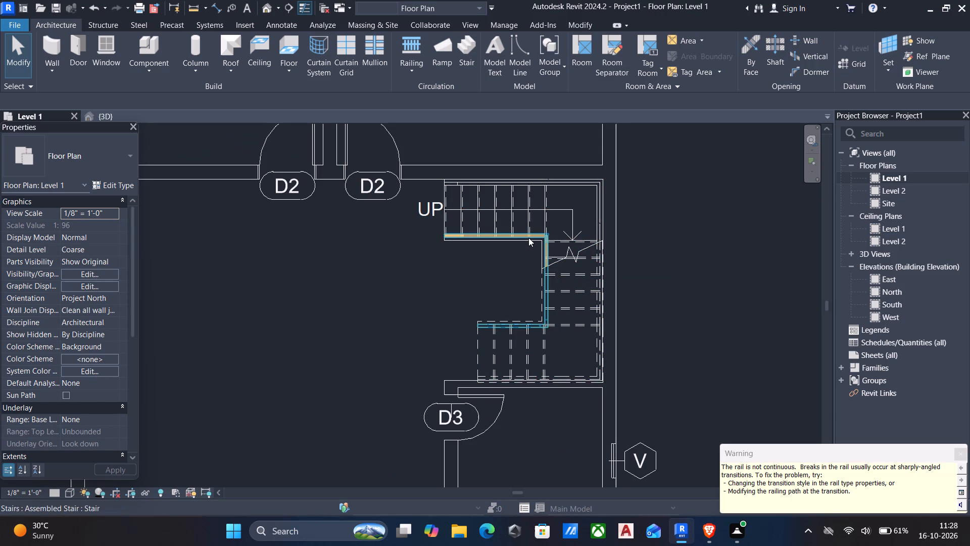
scroll(543, 238, up, 3)
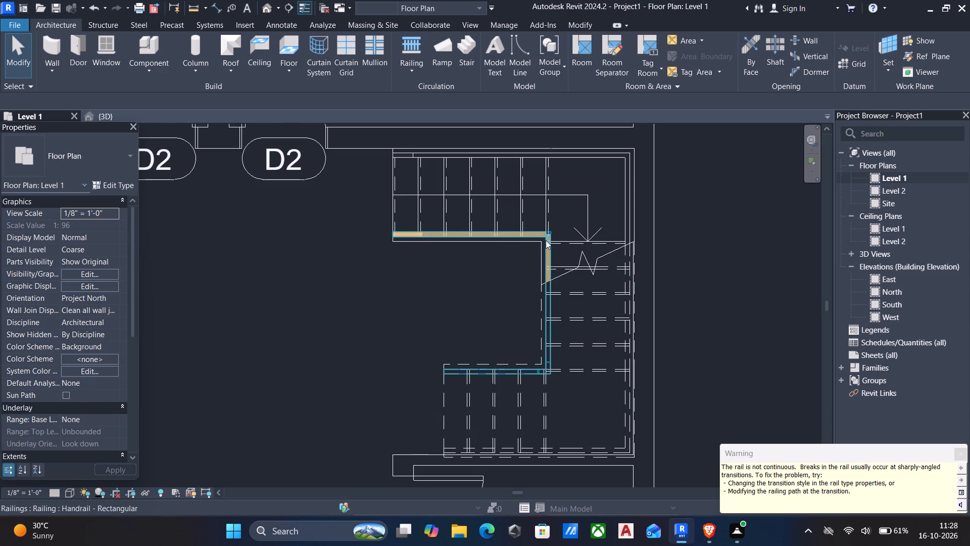
click(266, 13)
scroll(504, 243, up, 1)
shift+middle_drag(504, 243, 308, 305)
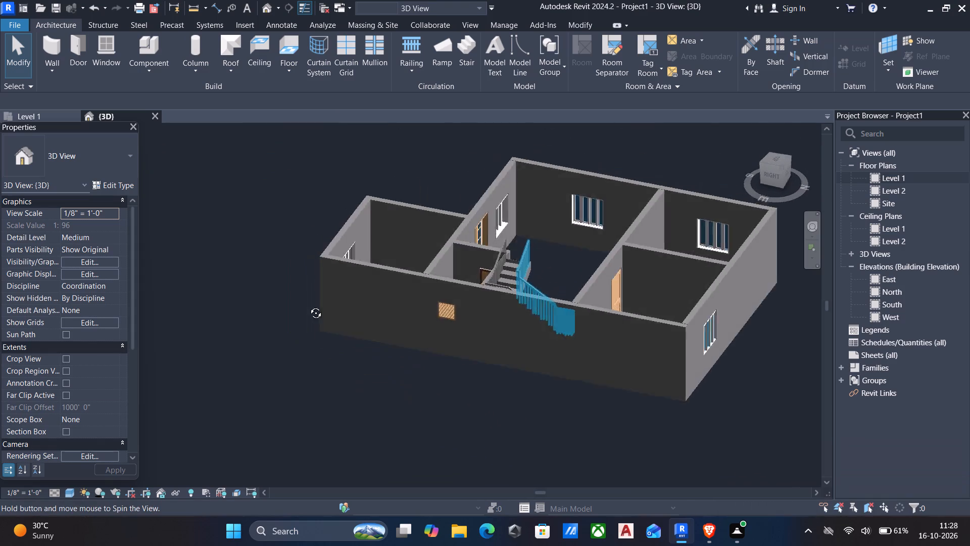
shift+middle_drag(308, 305, 37, 412)
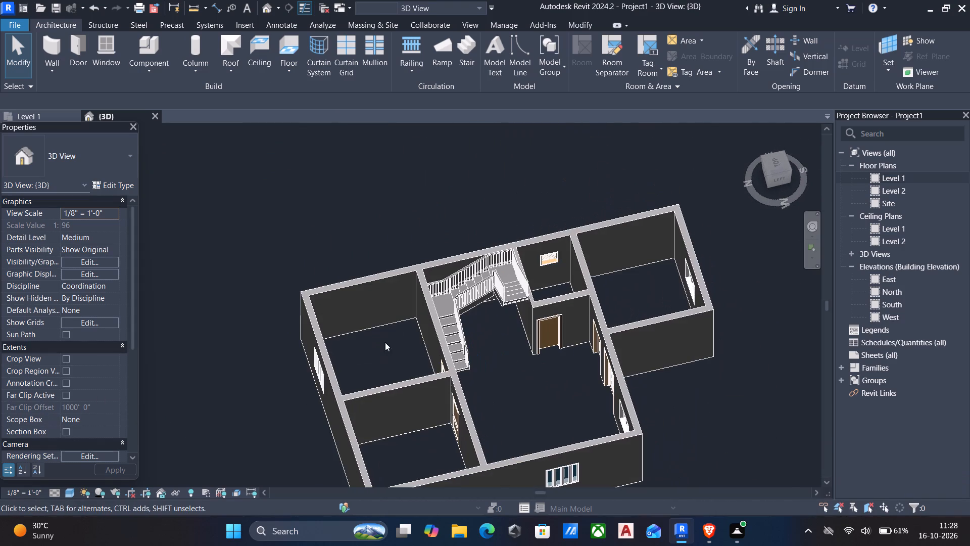
scroll(499, 296, up, 10)
scroll(323, 330, up, 5)
shift+middle_drag(316, 333, 314, 334)
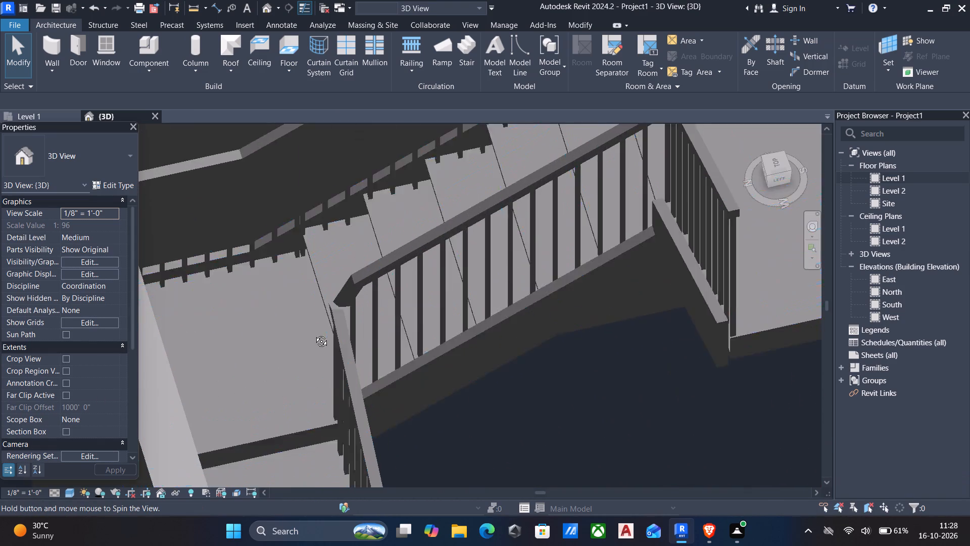
shift+middle_drag(314, 334, 227, 246)
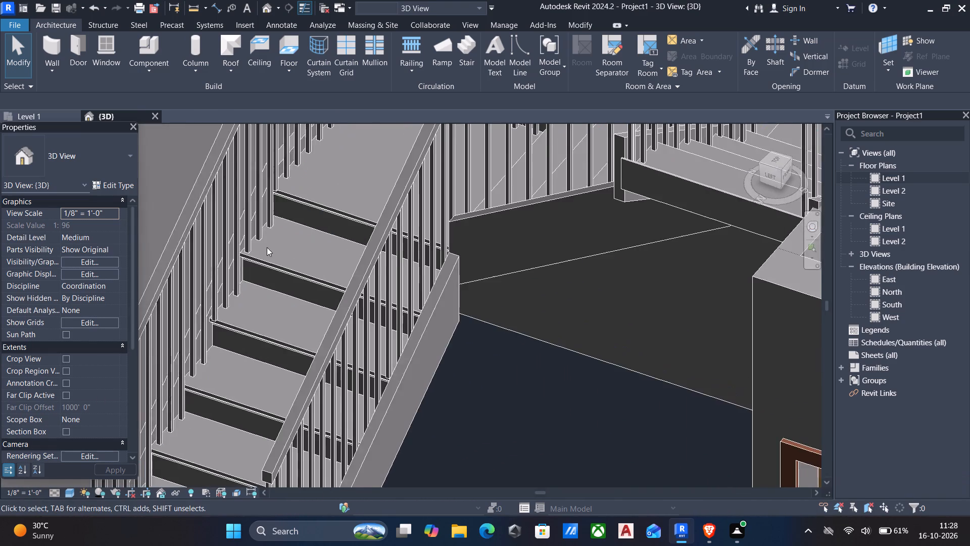
Delete the stair's inner and outer rectangular handrails in the 3D view.
scroll(267, 247, down, 3)
middle_drag(284, 245, 351, 339)
scroll(479, 266, up, 5)
scroll(459, 208, up, 5)
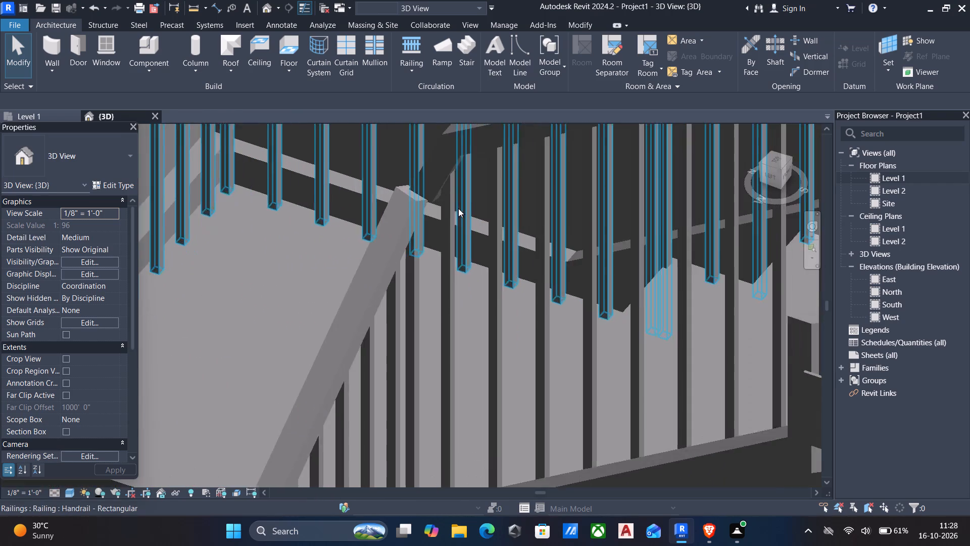
click(401, 211)
scroll(401, 213, down, 13)
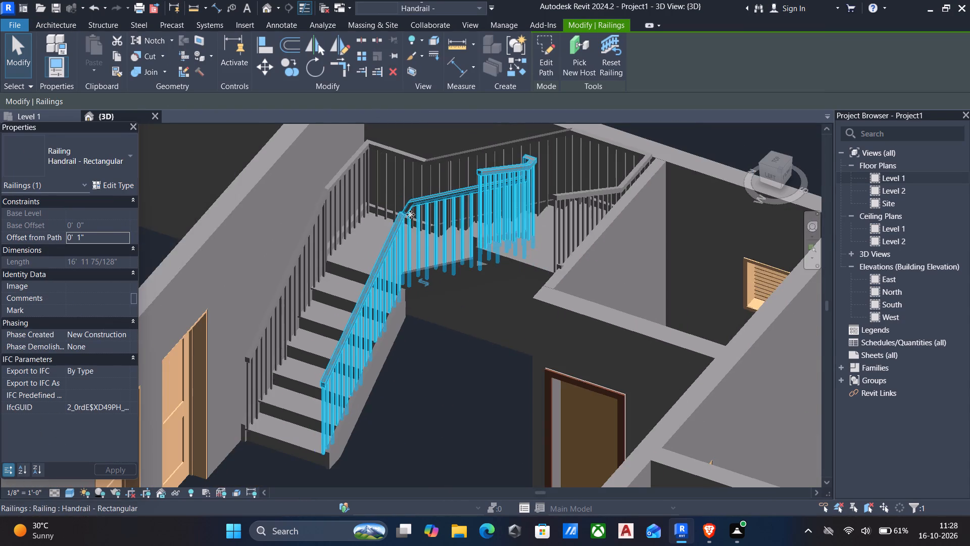
key(Delete)
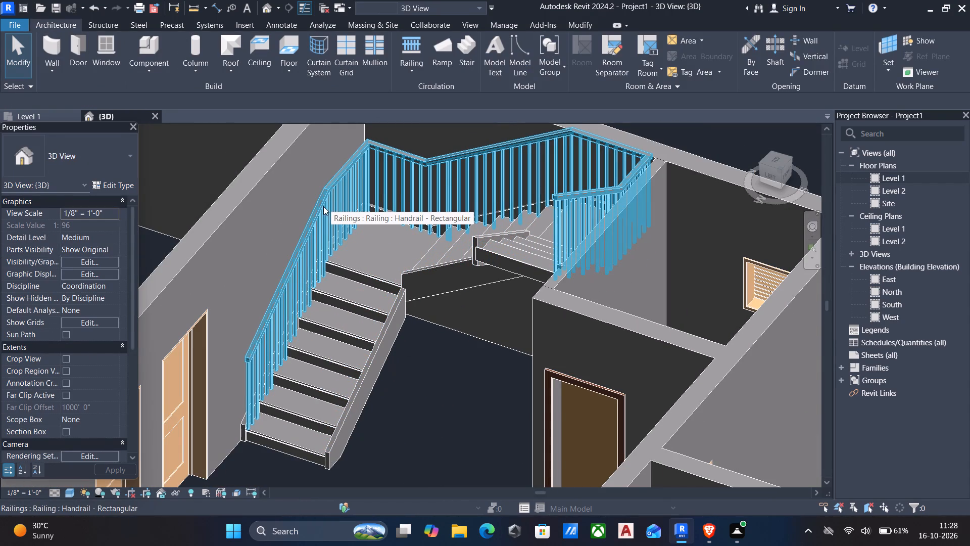
click(318, 226)
key(Delete)
Review the stair without its railings in 3D, then return to the Level 1 floor plan and check its fit between the walls.
scroll(392, 260, down, 3)
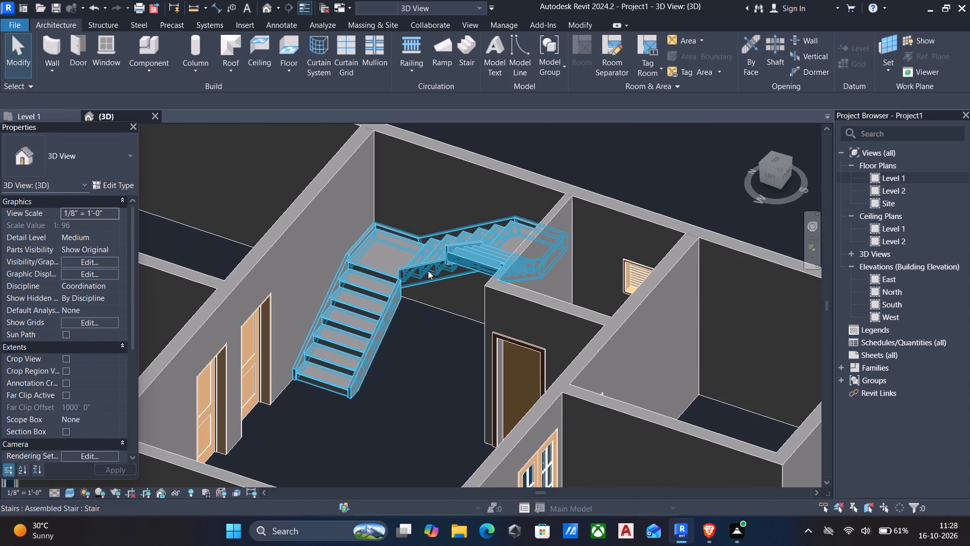
shift+middle_drag(517, 260, 739, 233)
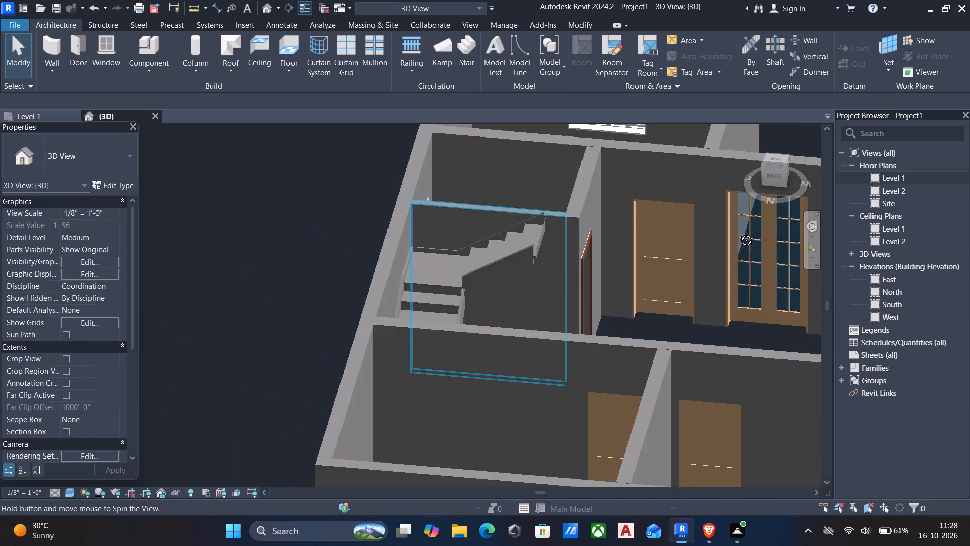
shift+middle_drag(739, 233, 527, 226)
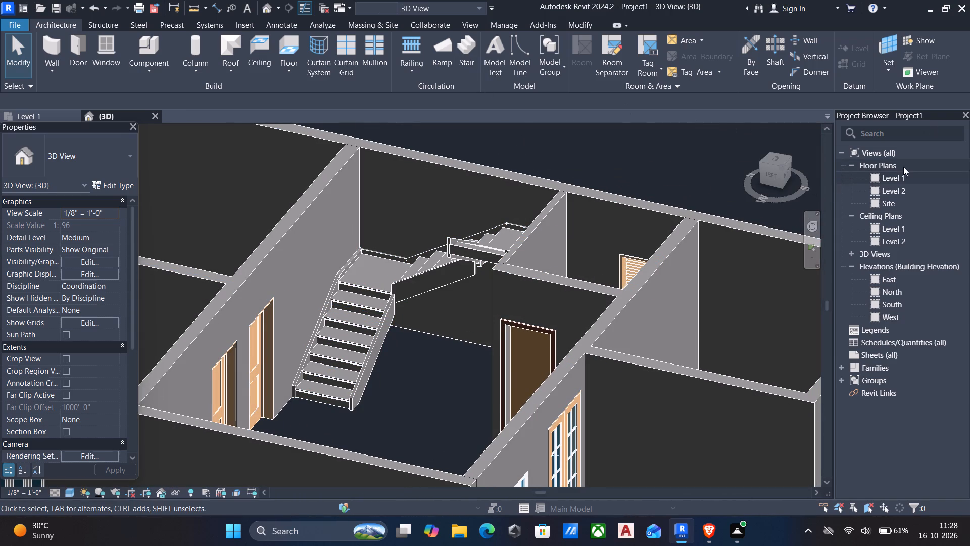
double_click(903, 181)
click(565, 350)
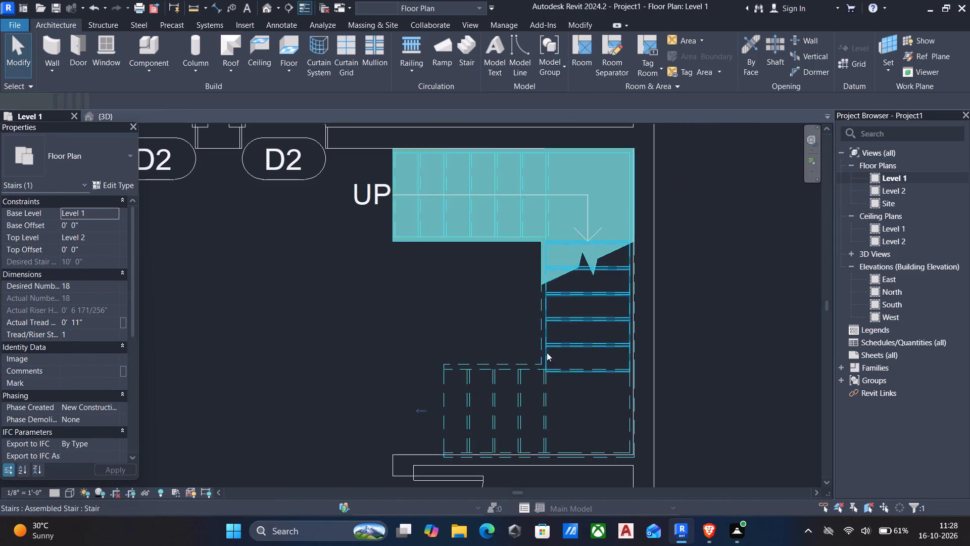
middle_drag(462, 351, 498, 298)
scroll(486, 307, down, 2)
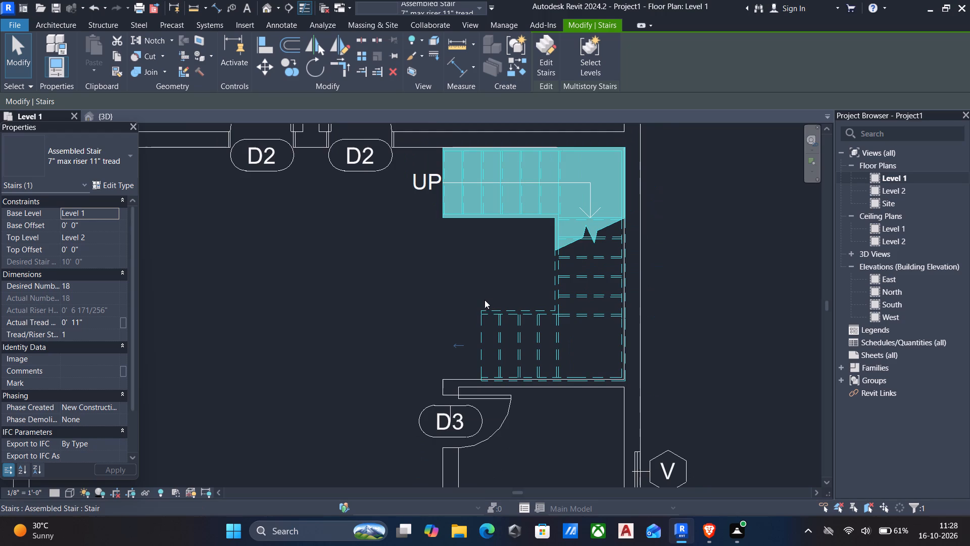
key(Escape)
middle_drag(505, 297, 492, 297)
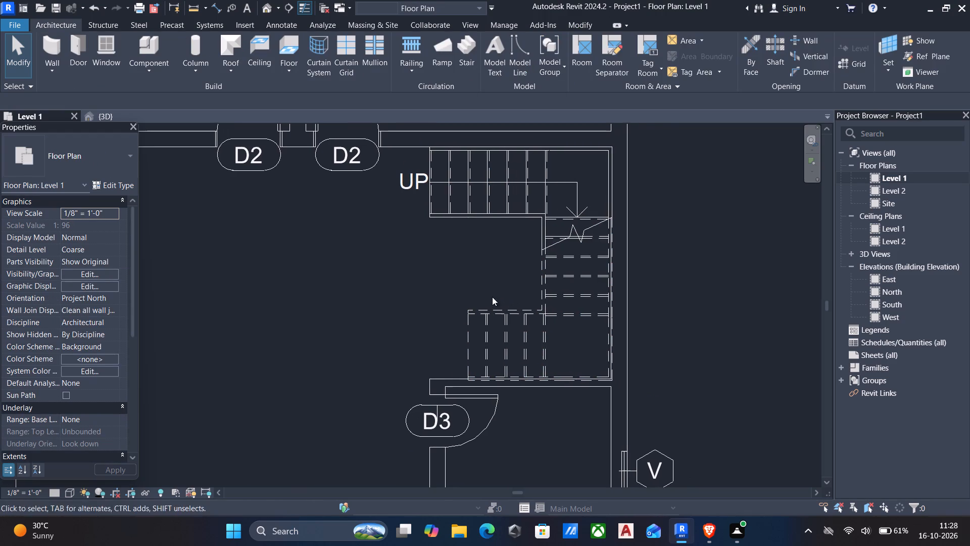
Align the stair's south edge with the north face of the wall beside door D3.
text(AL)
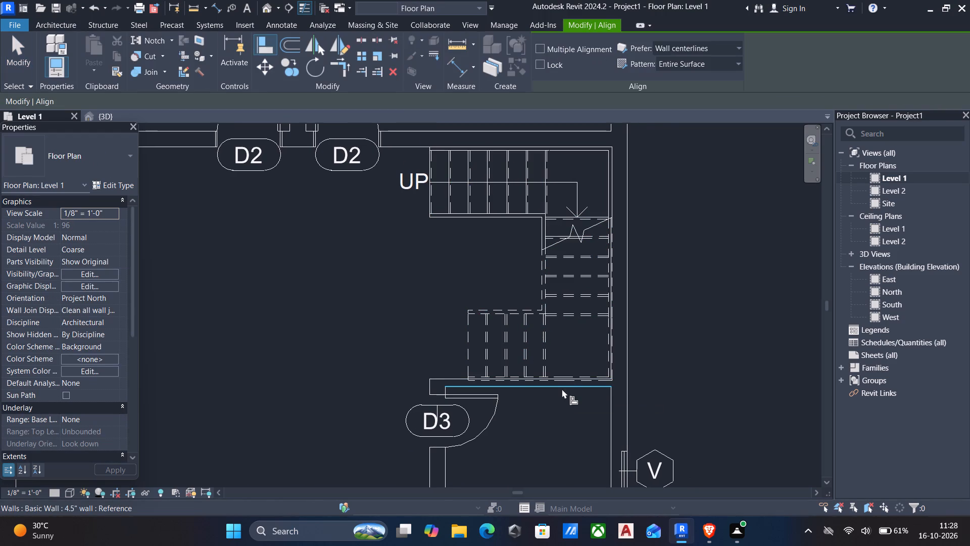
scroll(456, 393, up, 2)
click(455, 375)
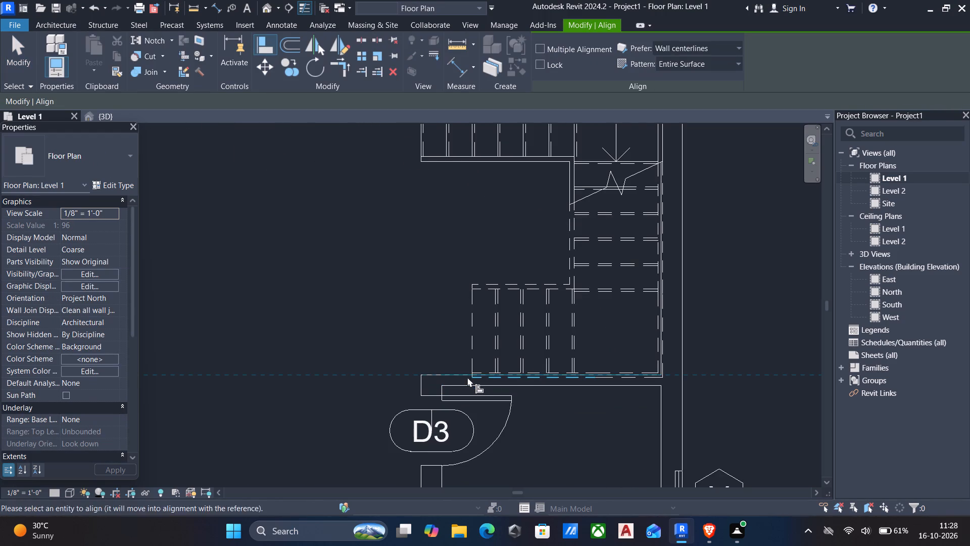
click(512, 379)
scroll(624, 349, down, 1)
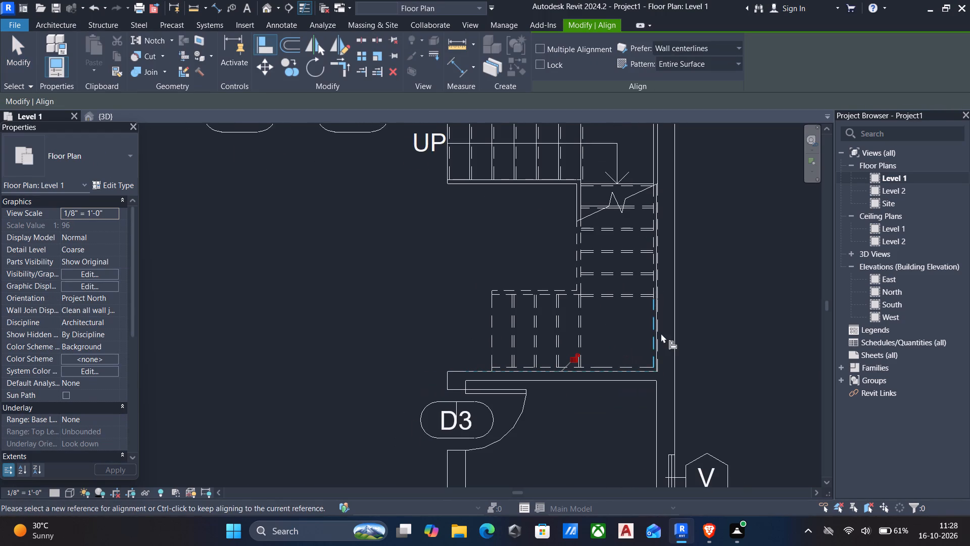
Align the stair's east edge with the inner face of the 9" east wall.
scroll(656, 380, up, 7)
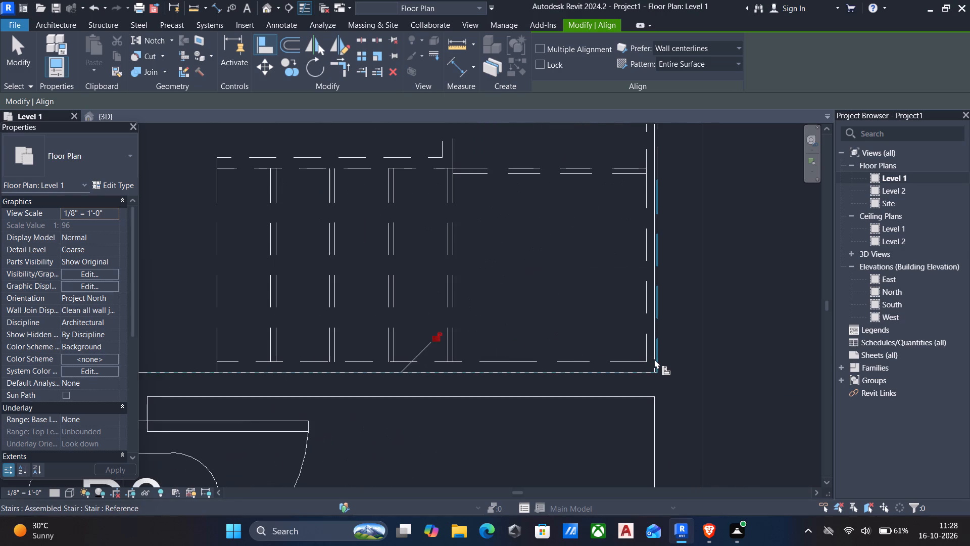
scroll(655, 362, up, 4)
click(653, 448)
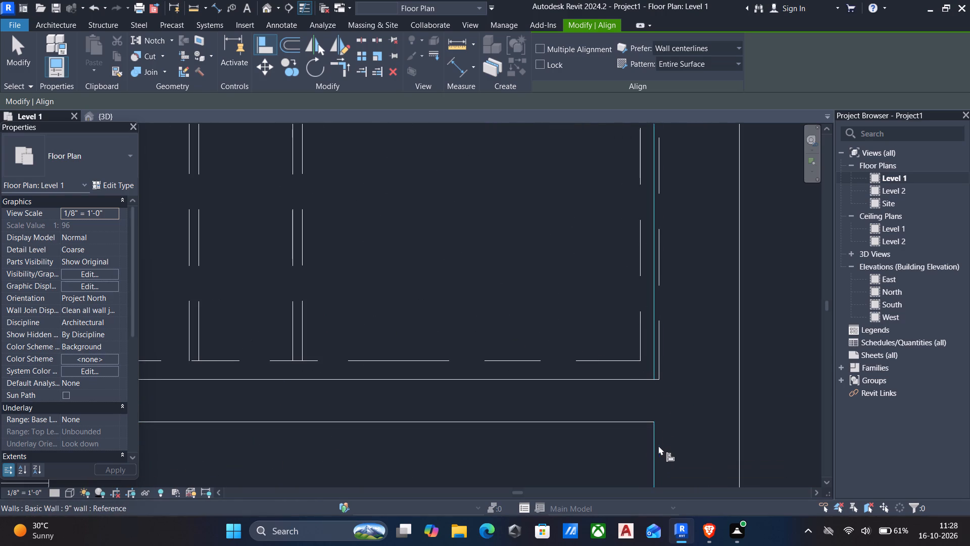
click(662, 362)
scroll(621, 360, down, 10)
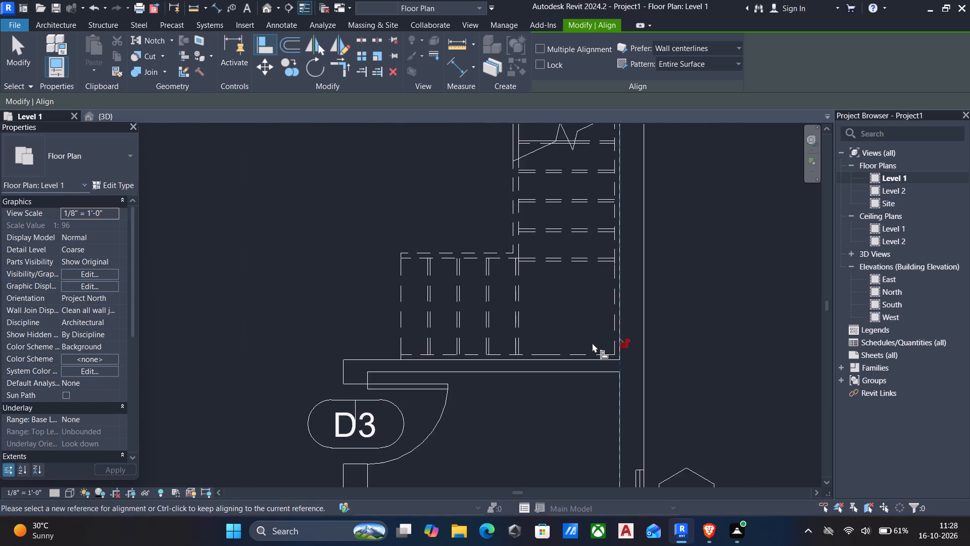
Align the north edge of the stair's upper-right landing with the south face of the 9" wall beside the D2 doors.
middle_drag(603, 303, 608, 347)
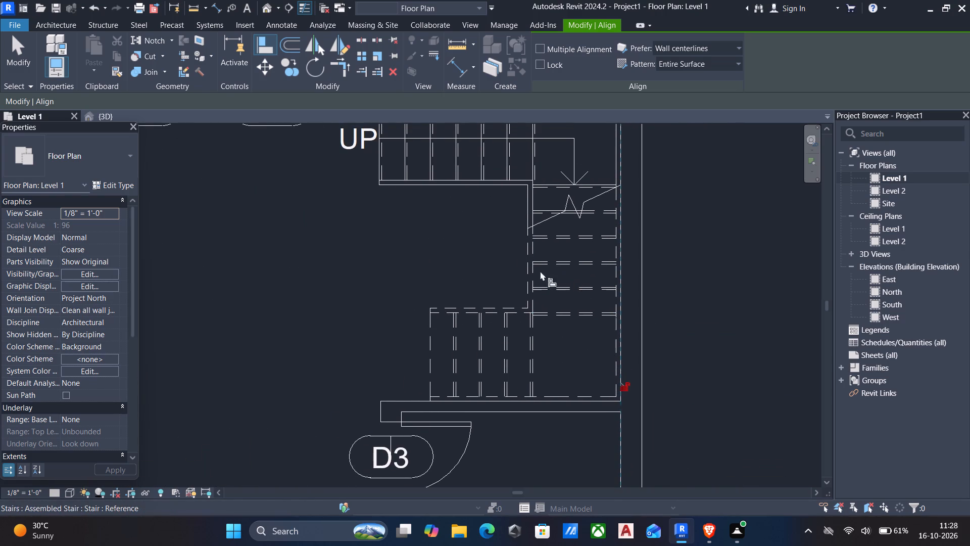
key(Escape)
middle_drag(498, 251, 527, 356)
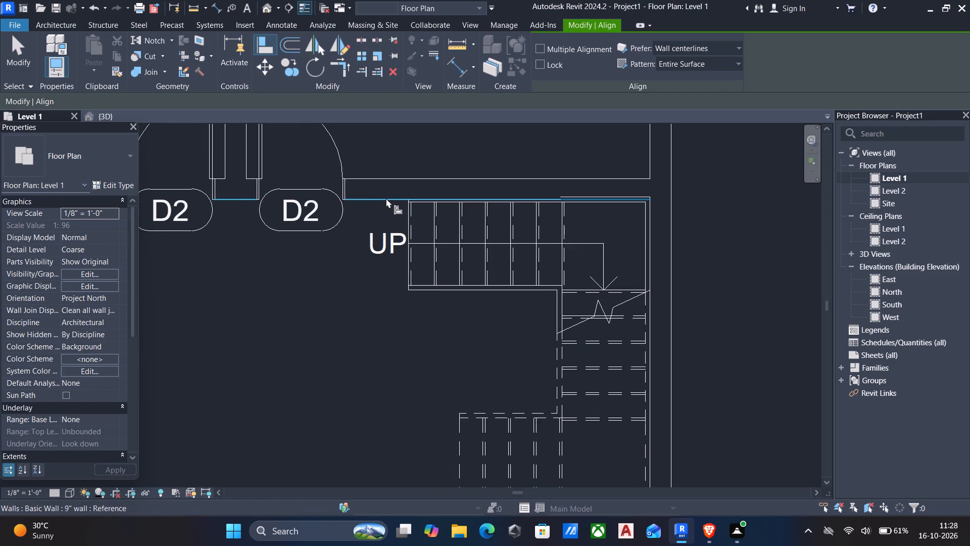
scroll(382, 195, up, 3)
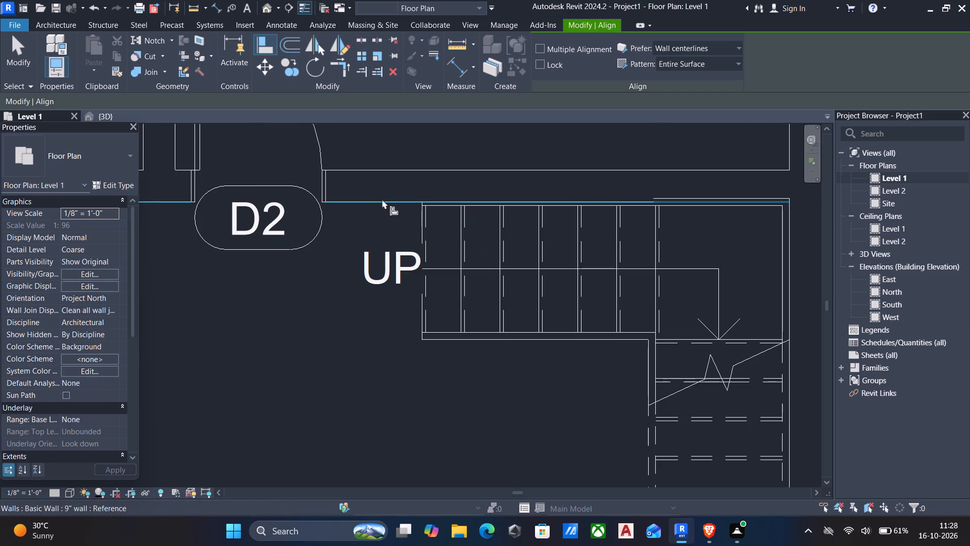
click(382, 199)
click(700, 199)
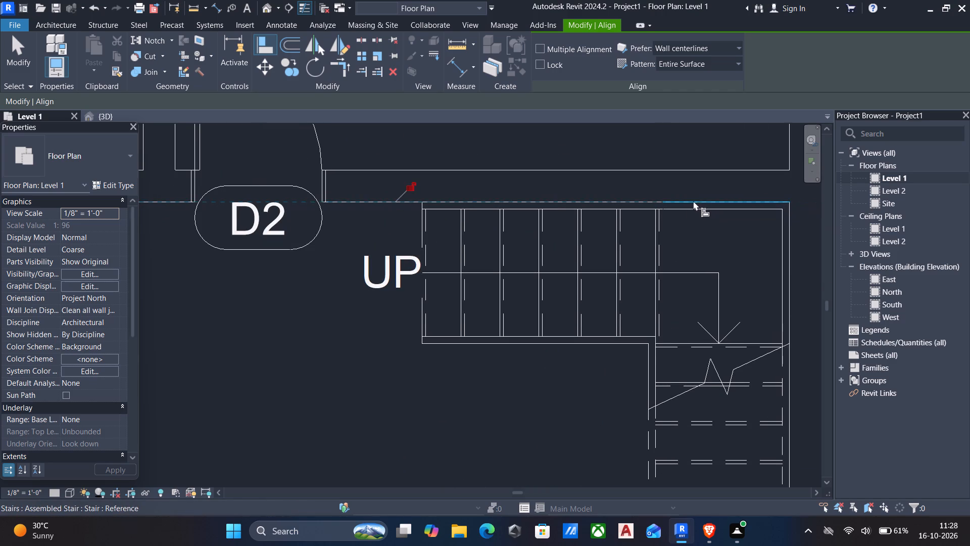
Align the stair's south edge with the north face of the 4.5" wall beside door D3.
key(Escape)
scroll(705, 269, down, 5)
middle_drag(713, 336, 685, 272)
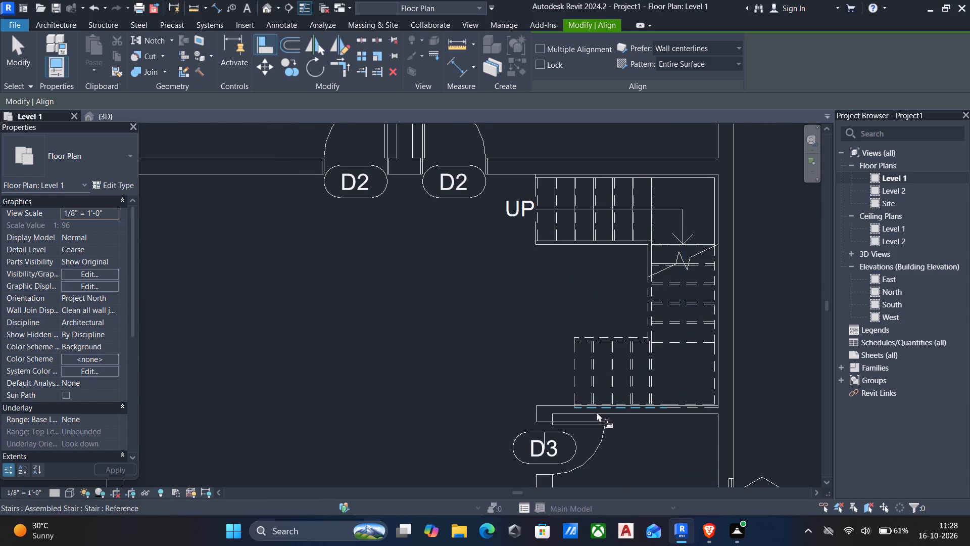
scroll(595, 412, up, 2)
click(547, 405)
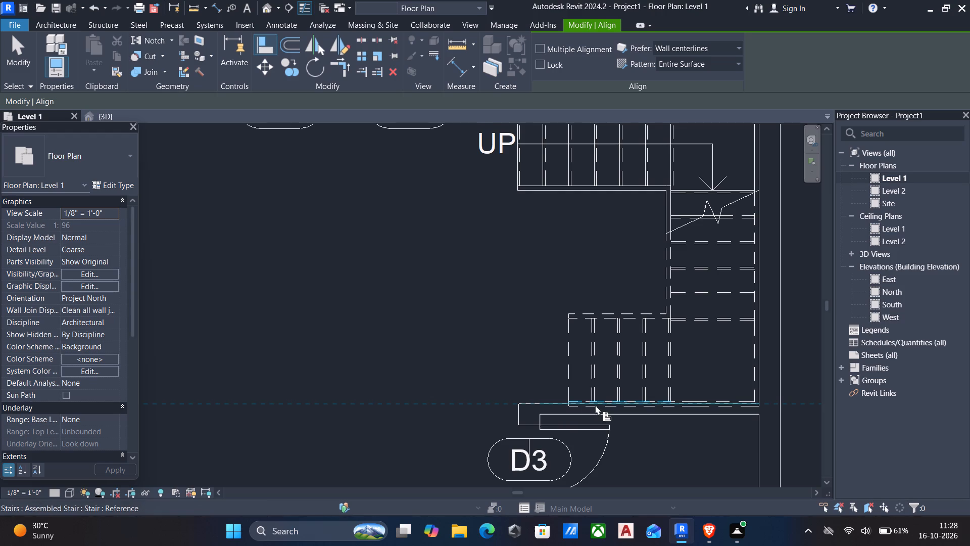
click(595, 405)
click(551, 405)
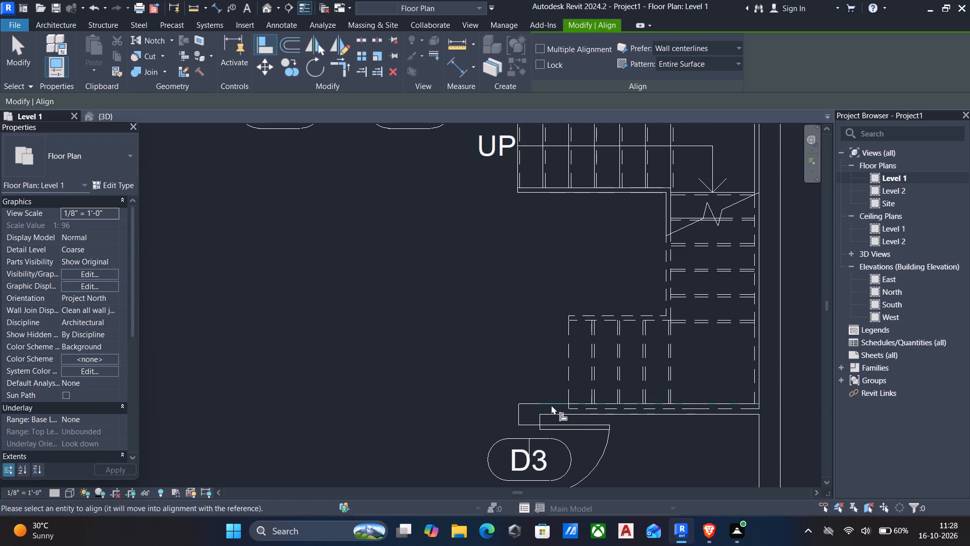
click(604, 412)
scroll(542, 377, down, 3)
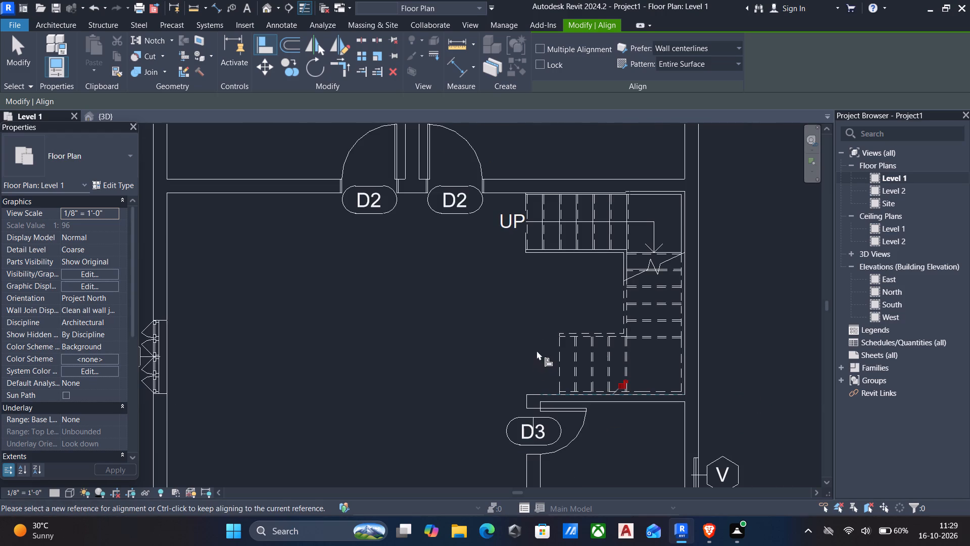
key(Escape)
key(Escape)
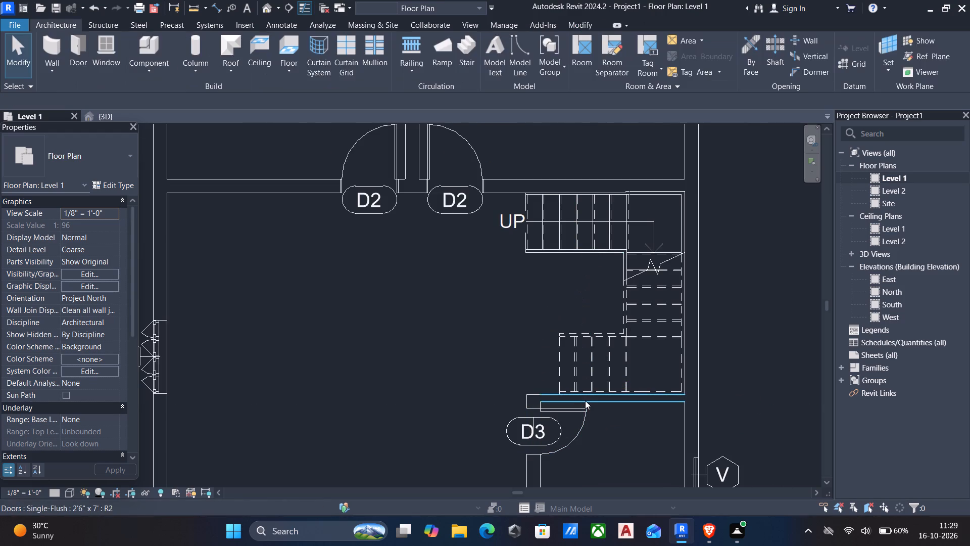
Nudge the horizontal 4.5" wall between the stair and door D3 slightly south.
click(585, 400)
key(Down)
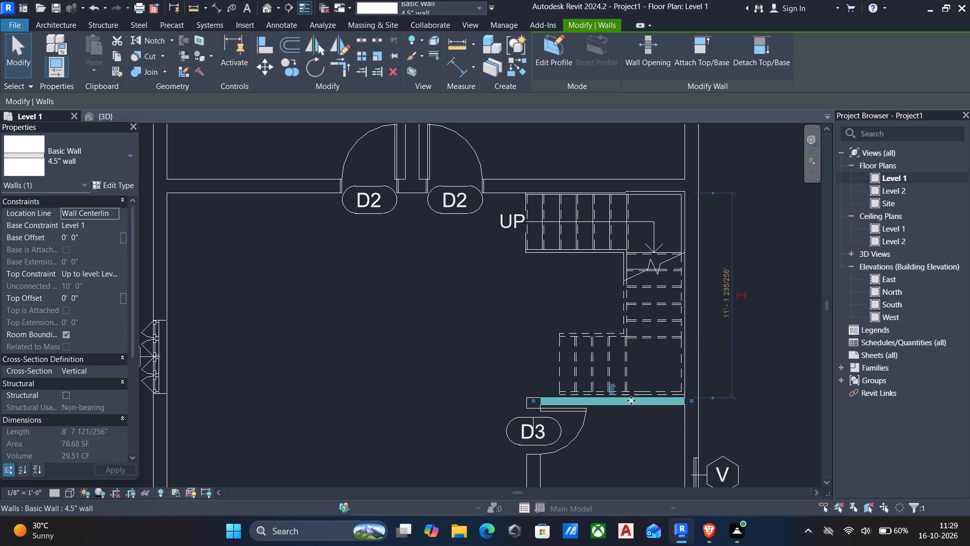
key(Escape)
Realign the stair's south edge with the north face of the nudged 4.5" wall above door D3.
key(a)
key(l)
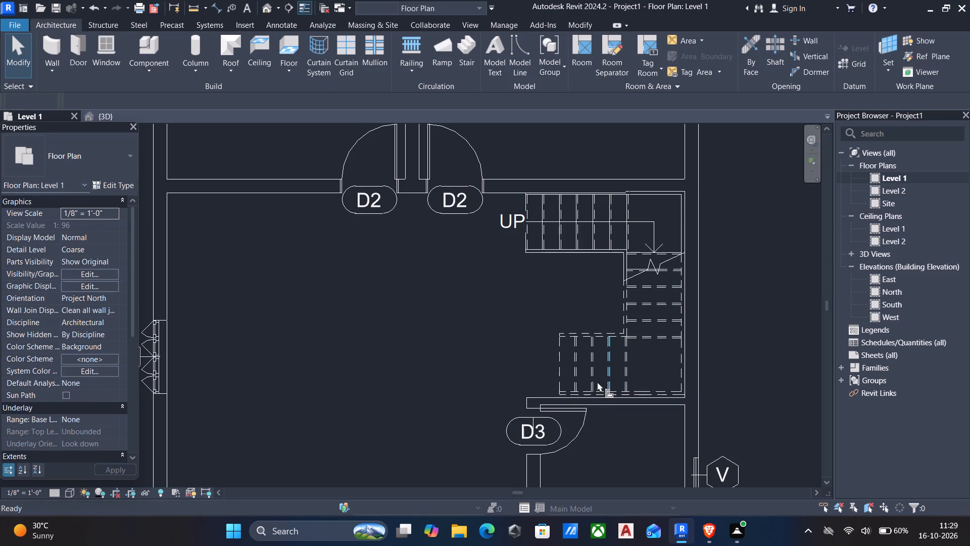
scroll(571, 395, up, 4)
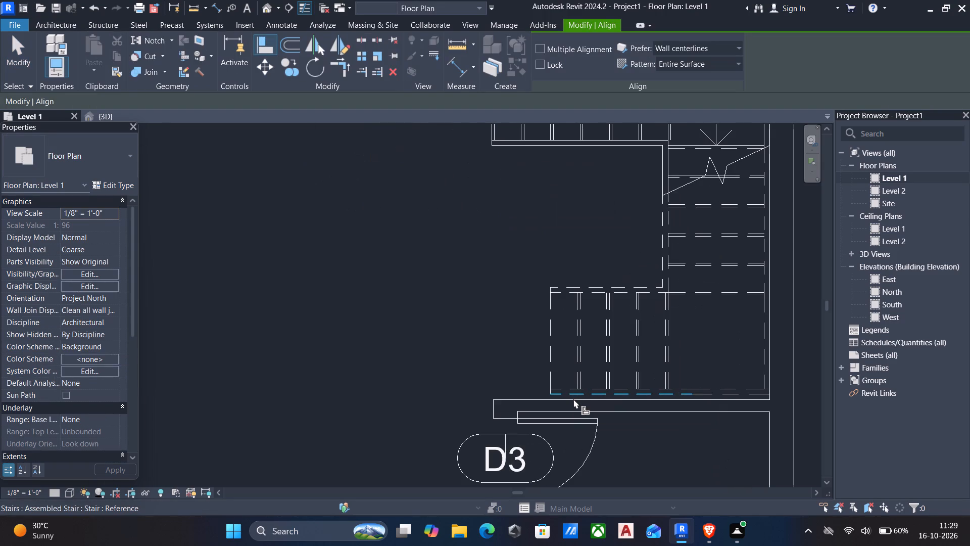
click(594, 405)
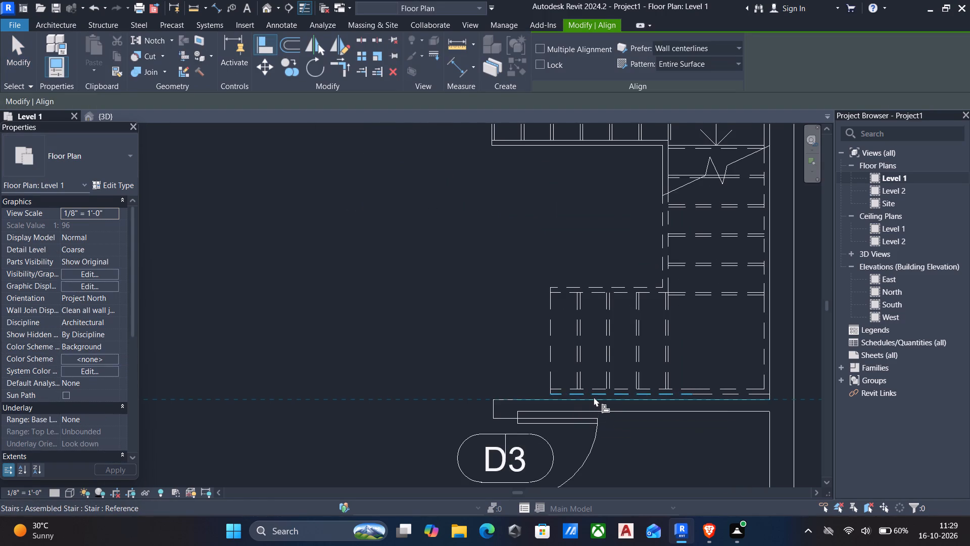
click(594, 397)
Align the north edge of the stair's upper run with the south face of the wall containing the D2 doors.
scroll(574, 387, down, 4)
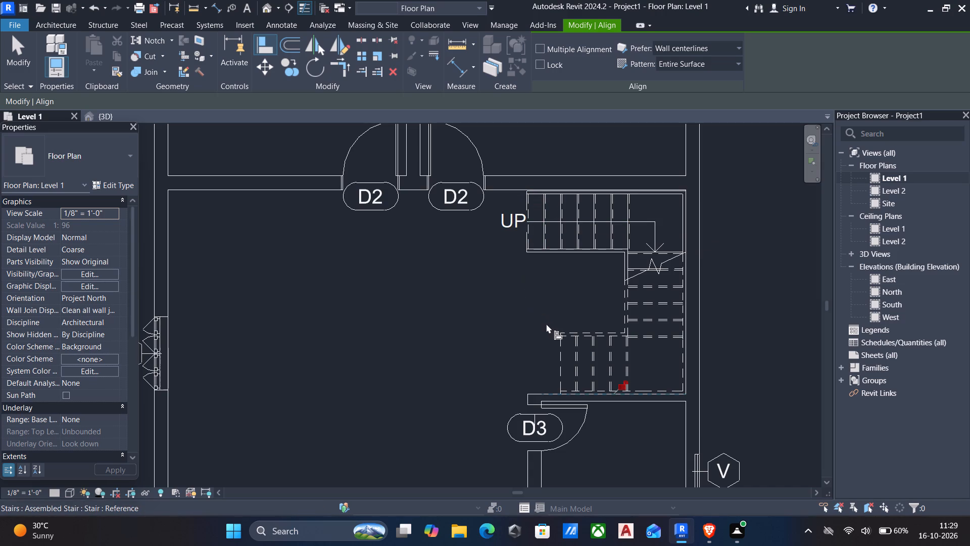
scroll(514, 181, up, 3)
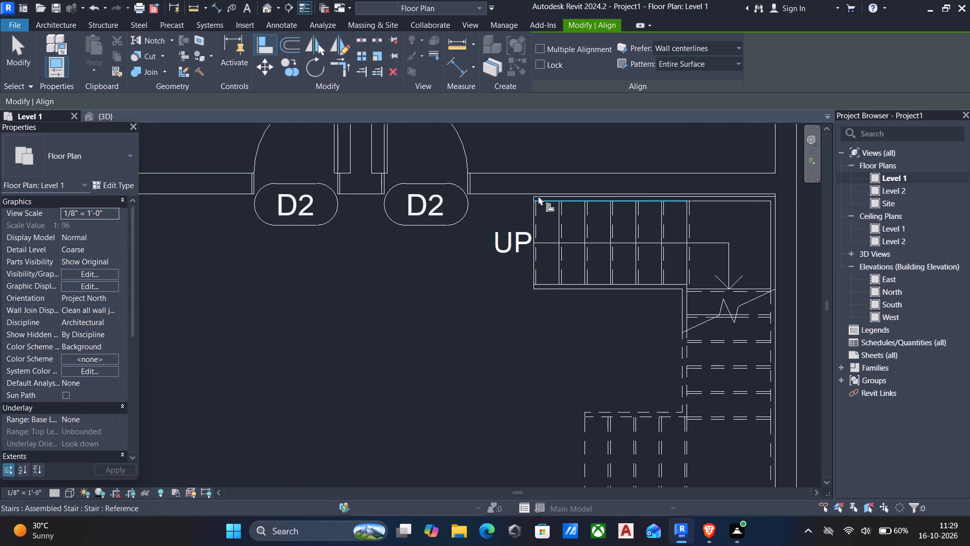
scroll(535, 195, up, 5)
click(512, 198)
click(547, 200)
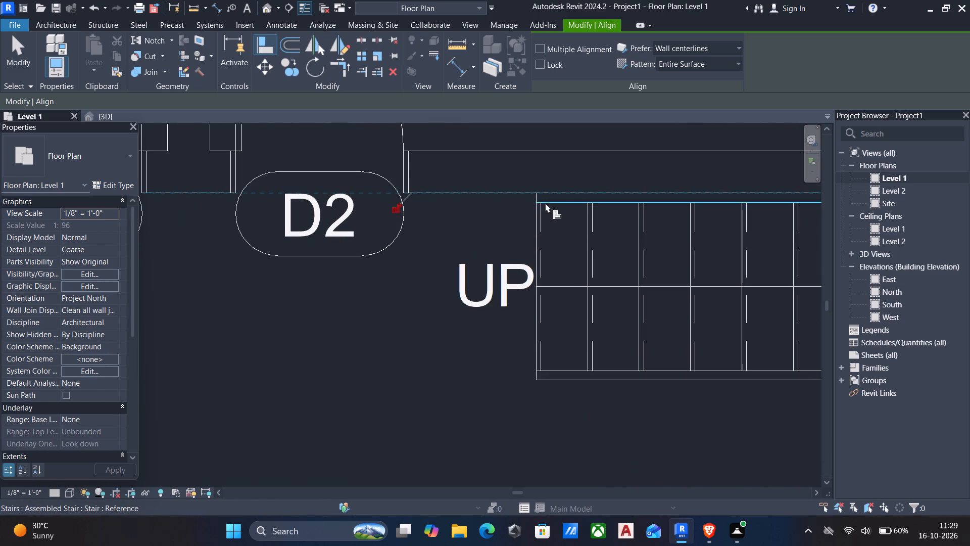
Align the north face of the 4.5" wall beside door D3 with the stair's south edge.
scroll(542, 212, down, 5)
middle_drag(580, 335, 575, 322)
scroll(575, 322, down, 3)
middle_drag(575, 354, 569, 308)
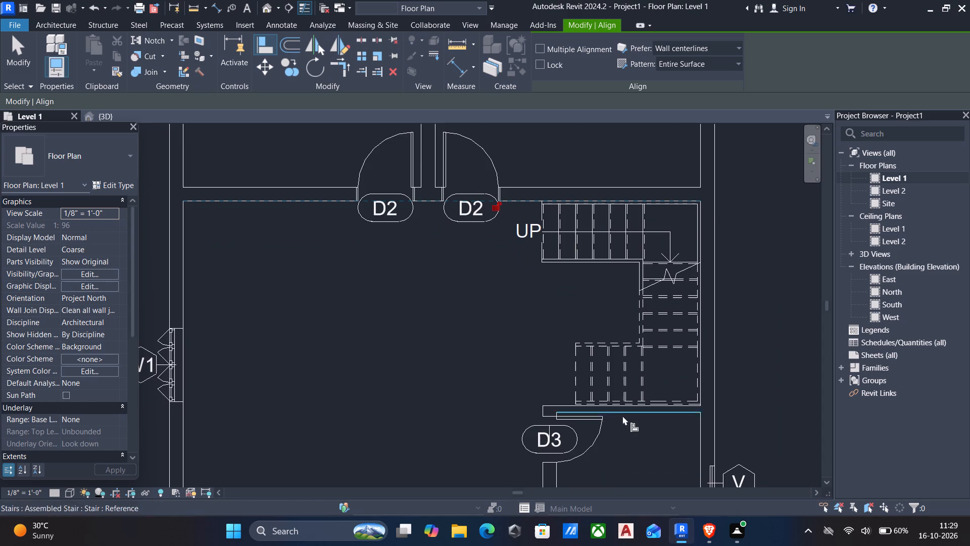
scroll(632, 419, up, 5)
scroll(579, 406, up, 3)
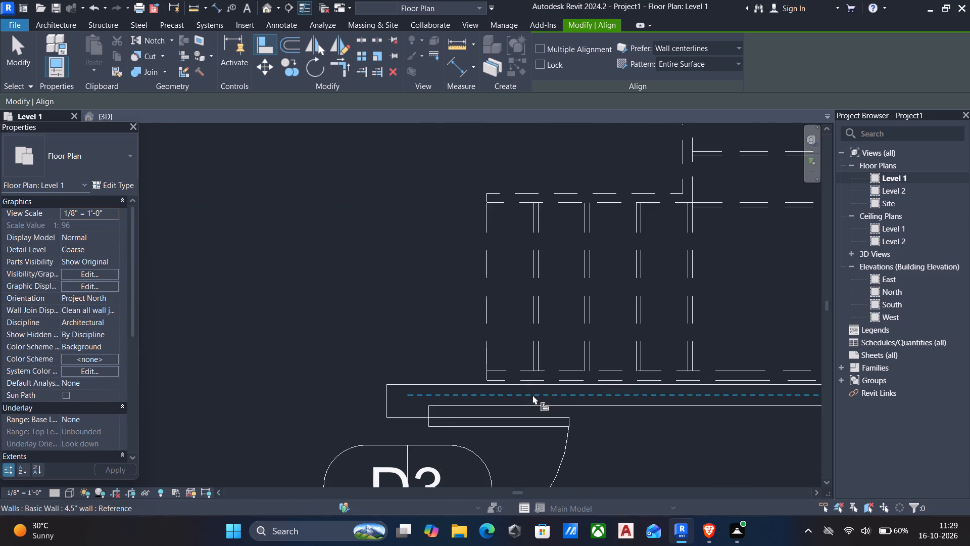
click(510, 378)
click(515, 384)
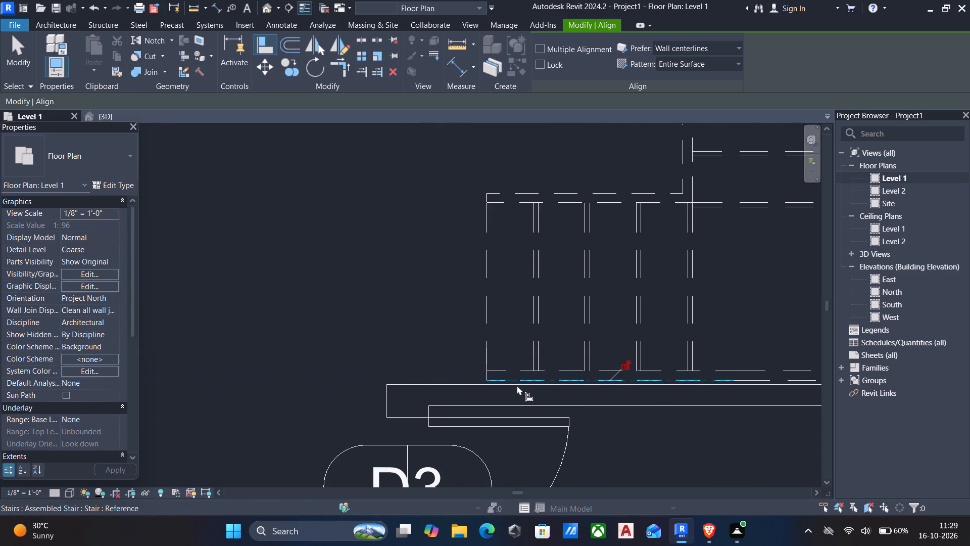
click(531, 381)
click(537, 386)
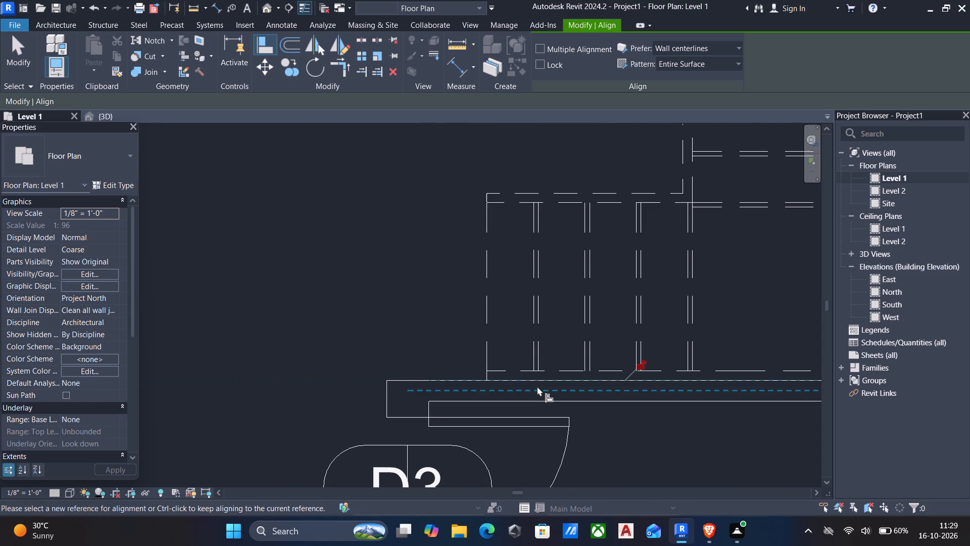
key(Escape)
scroll(537, 391, down, 5)
key(Escape)
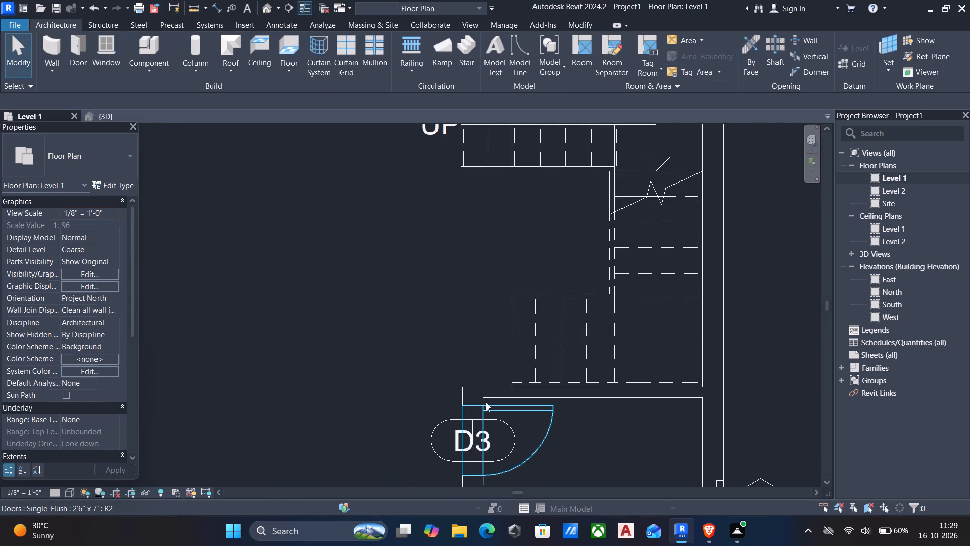
Set the gap between door D3 and the south face of the 4.5" wall below the stair to 4.5".
click(493, 408)
scroll(403, 408, up, 5)
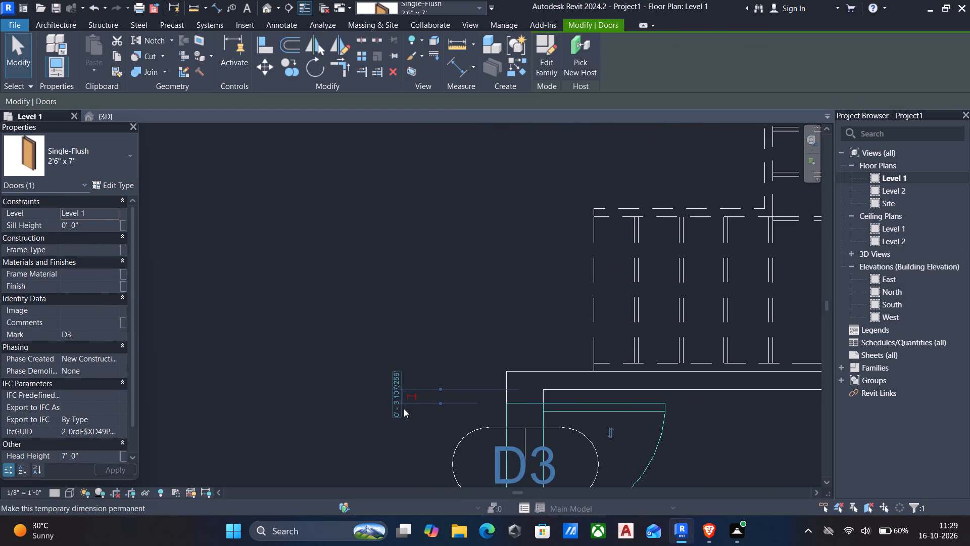
scroll(404, 408, up, 9)
click(395, 368)
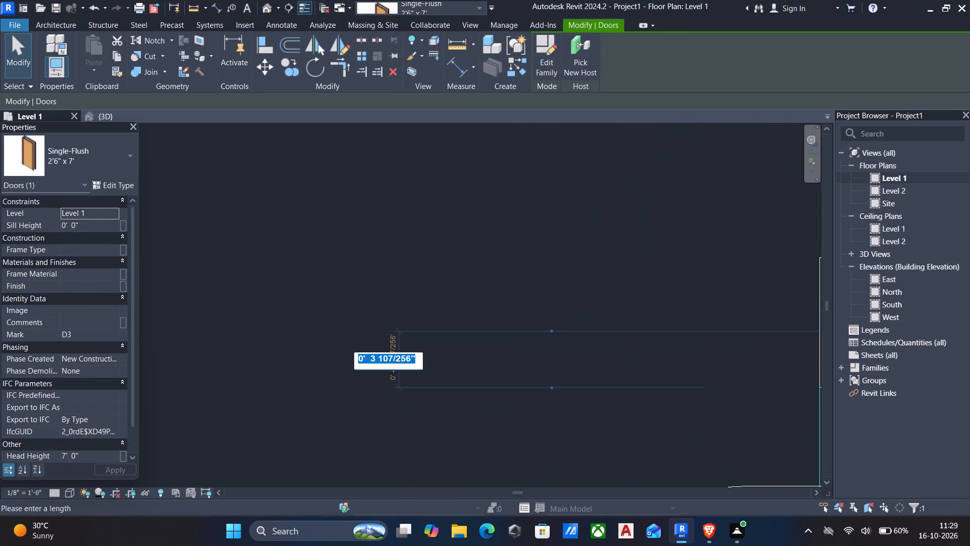
key(4)
key(period)
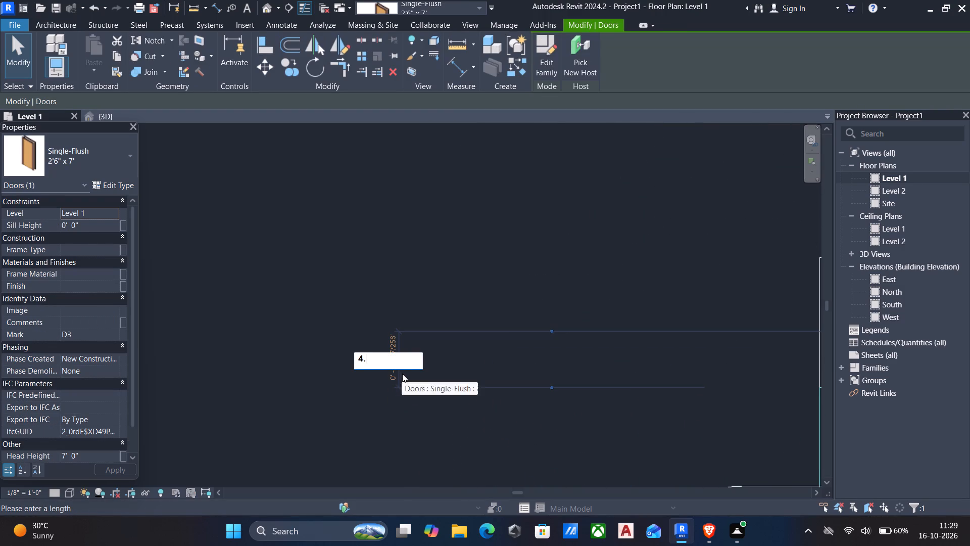
text(5")
key(Return)
scroll(371, 369, down, 6)
middle_drag(414, 366, 408, 317)
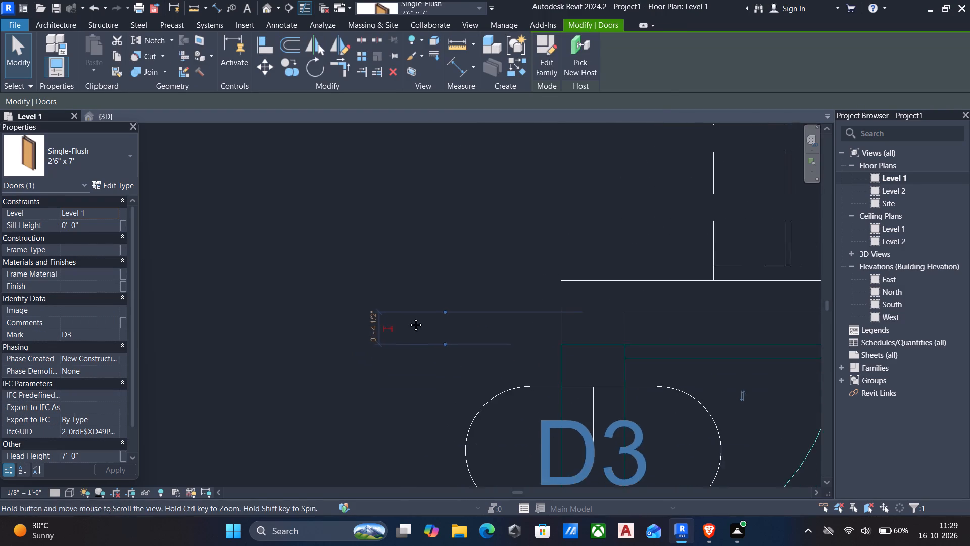
middle_drag(408, 317, 408, 316)
scroll(408, 316, down, 4)
key(Escape)
scroll(489, 323, down, 4)
middle_drag(506, 352, 491, 314)
scroll(491, 314, down, 3)
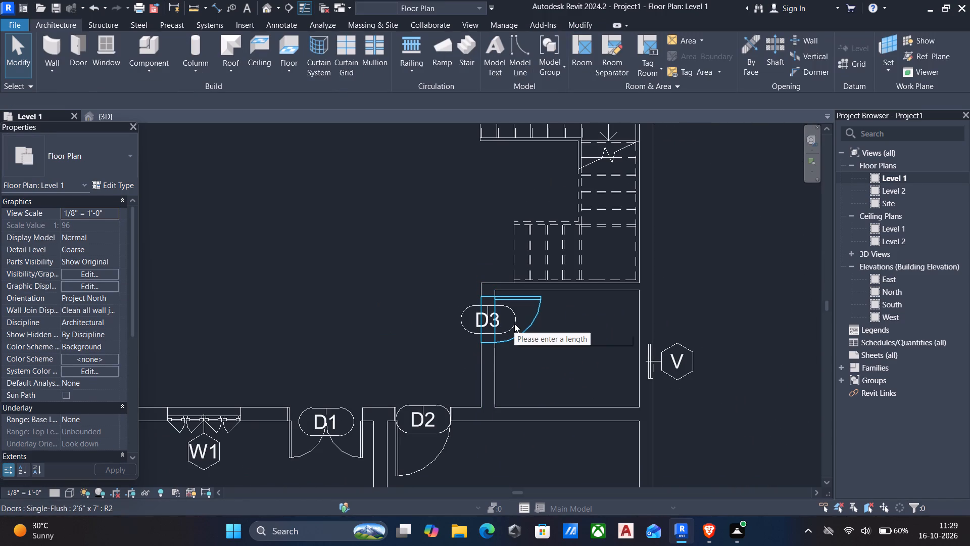
scroll(514, 324, down, 3)
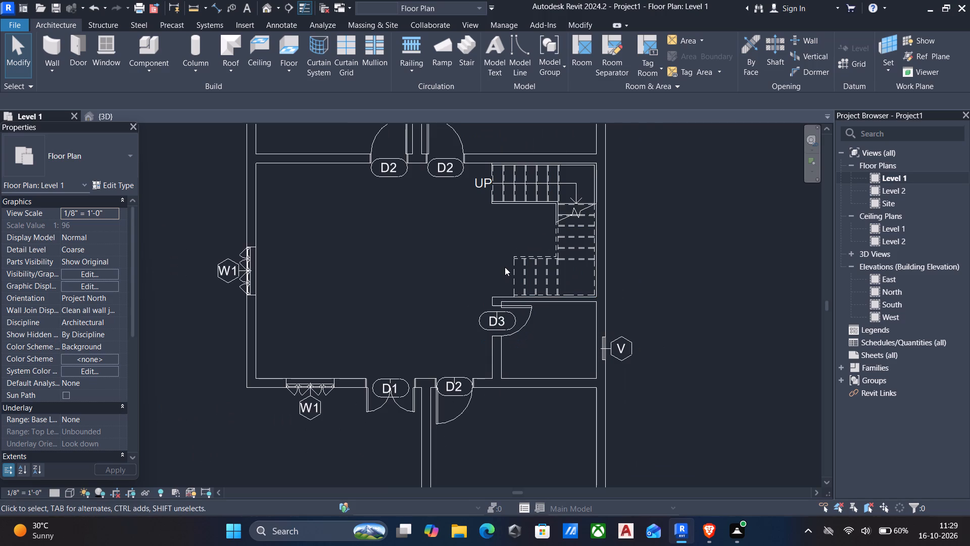
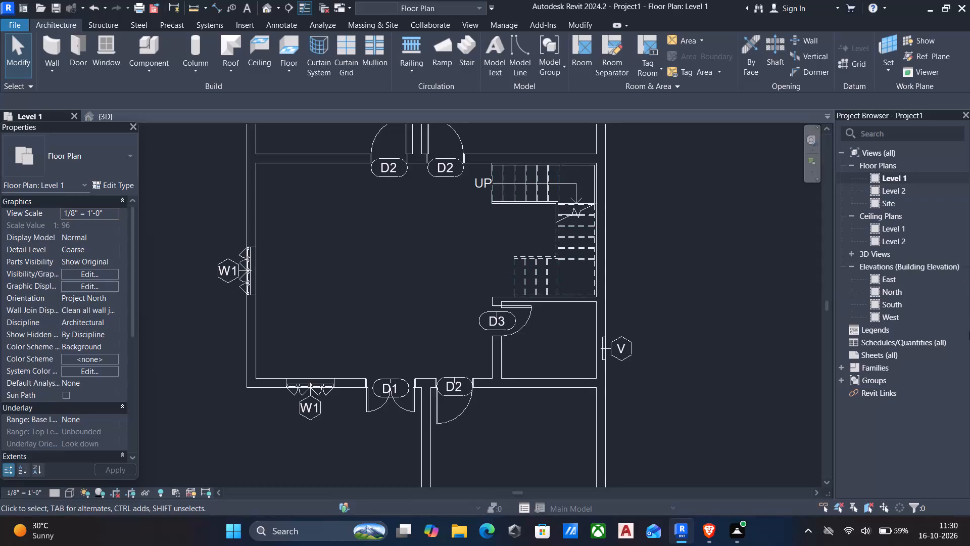
Move the south room's bottom wall so the clear distance from the wall containing doors D1 and D2 is 13'.
scroll(828, 486, down, 3)
middle_drag(653, 426, 648, 269)
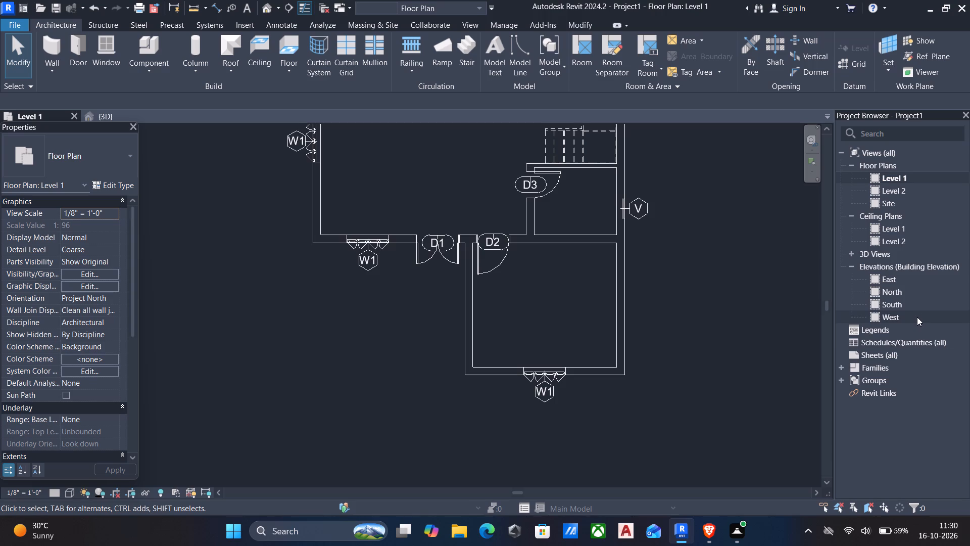
click(476, 314)
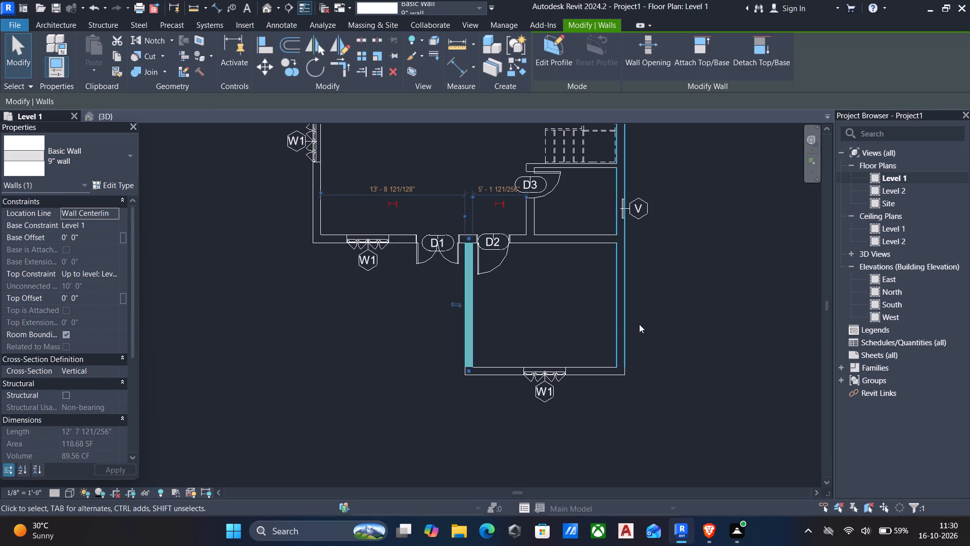
click(477, 364)
click(494, 377)
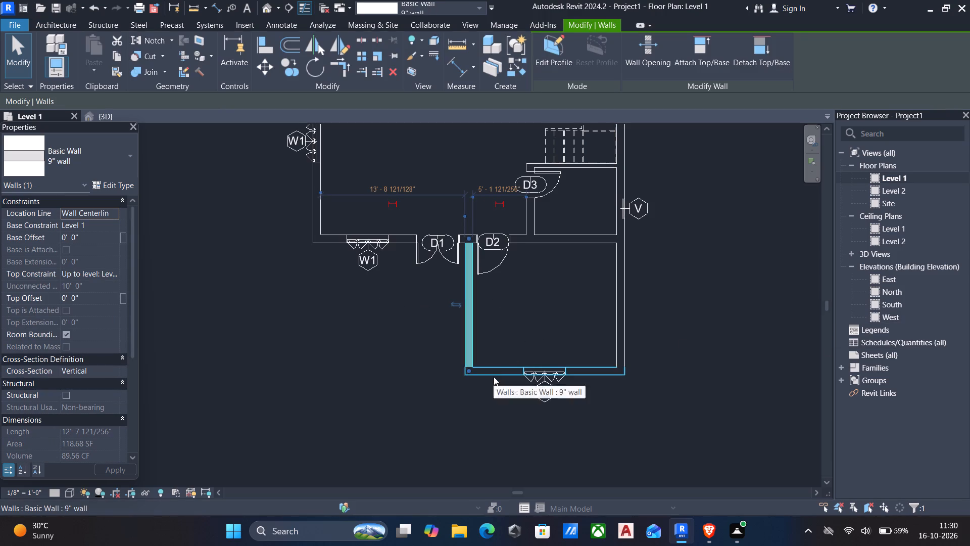
key(Escape)
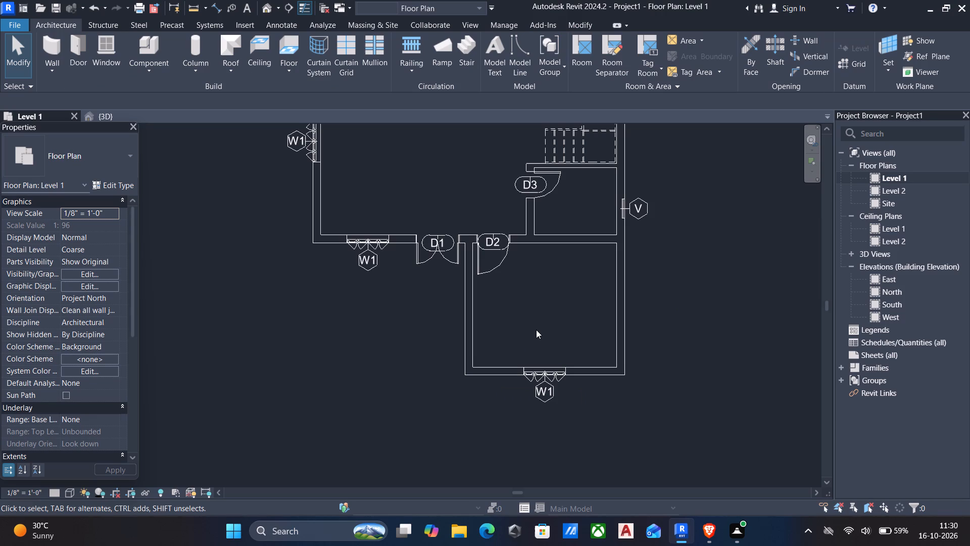
click(587, 373)
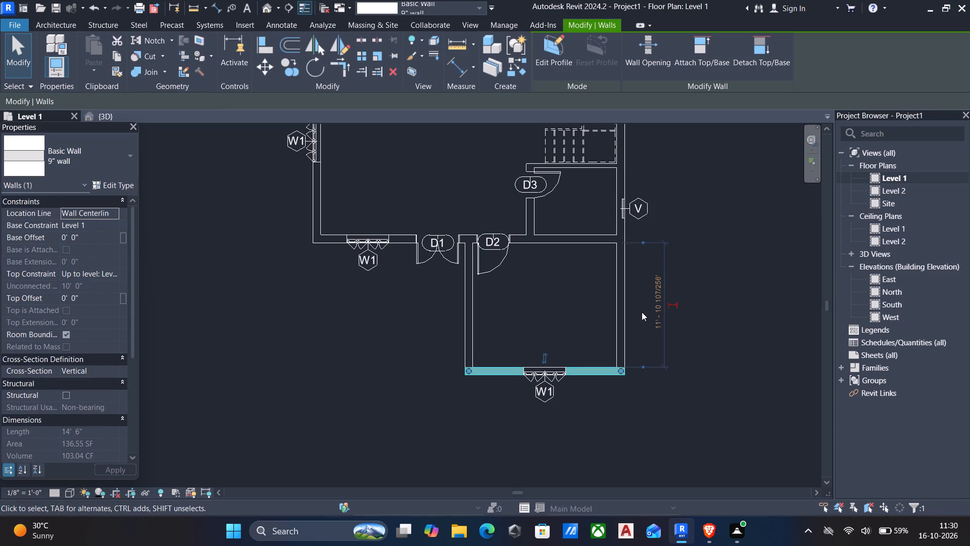
click(660, 308)
text(13)
key(apostrophe)
key(Return)
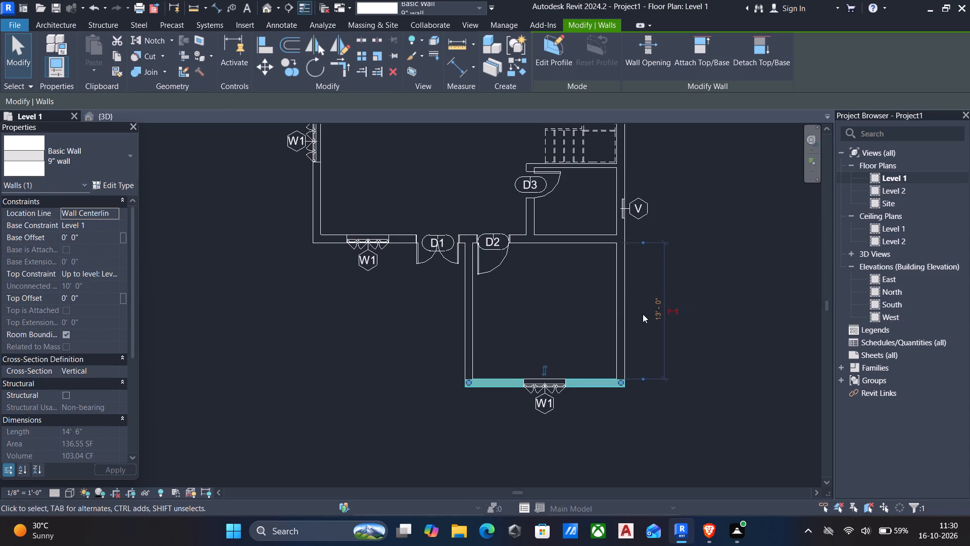
key(Escape)
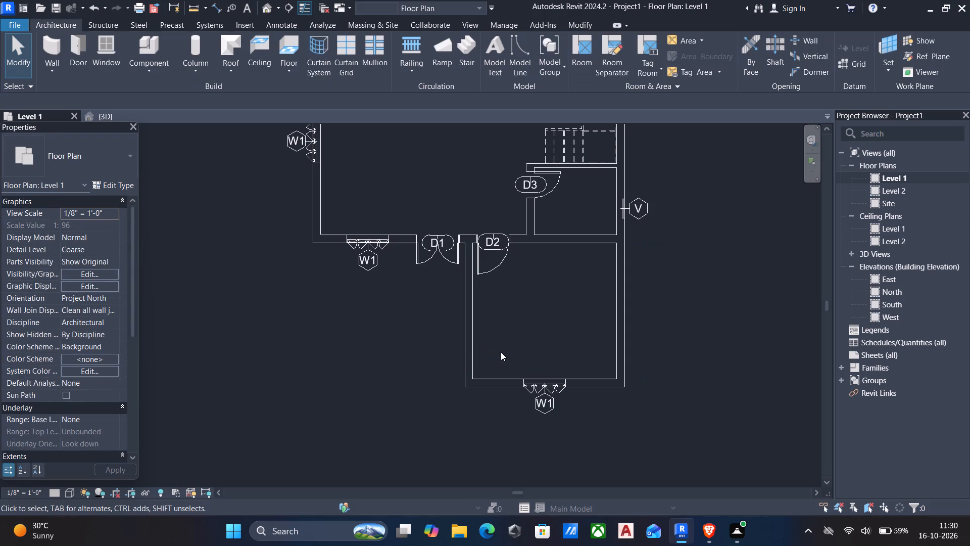
Measure the south room's interior width along the inner face of its bottom wall.
key(d)
key(d)
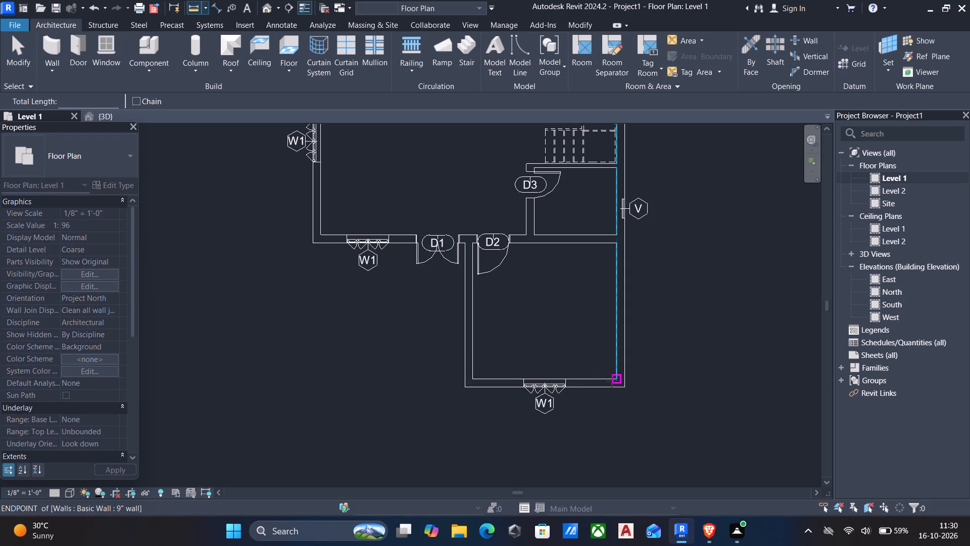
click(612, 380)
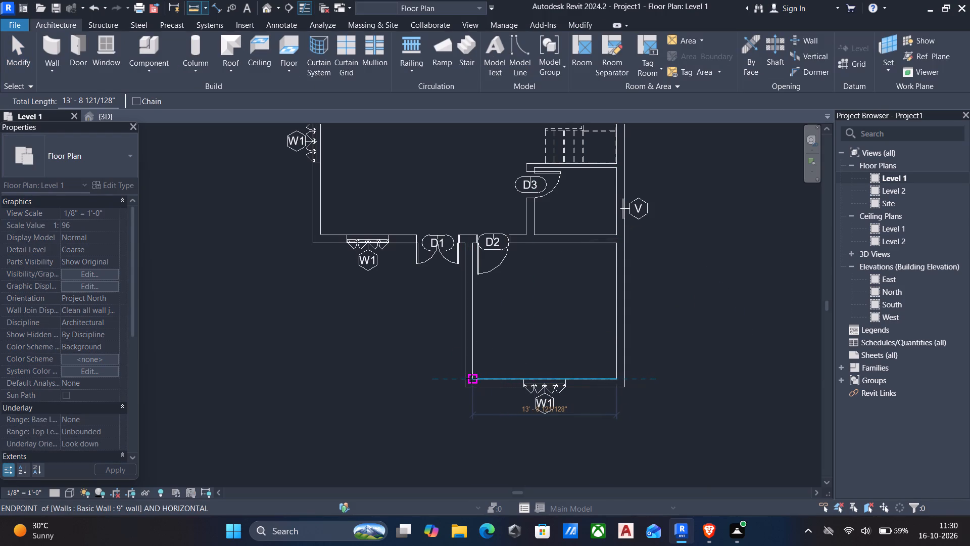
click(472, 377)
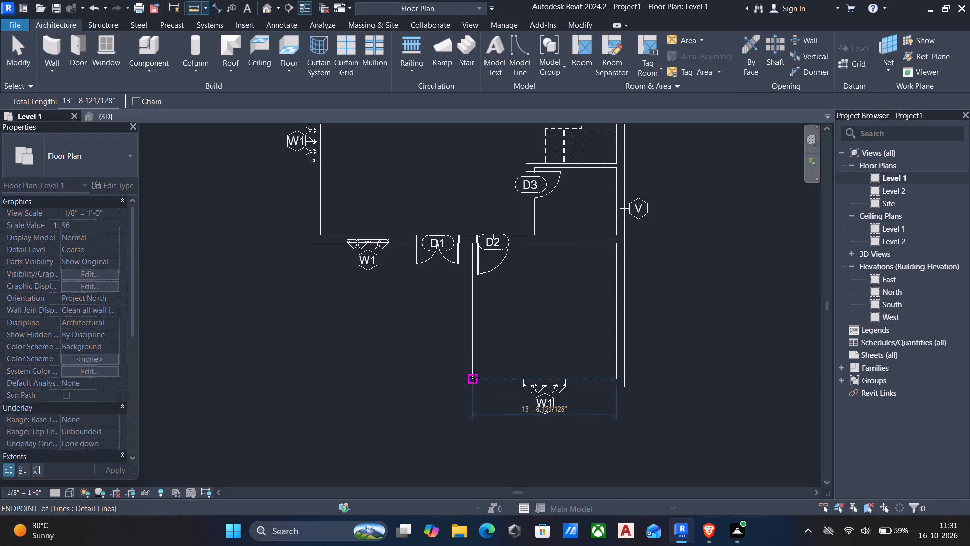
key(Escape)
Measure the interior width of the small room behind door D3 along its south wall, dismissing the save reminder without saving.
scroll(478, 377, down, 3)
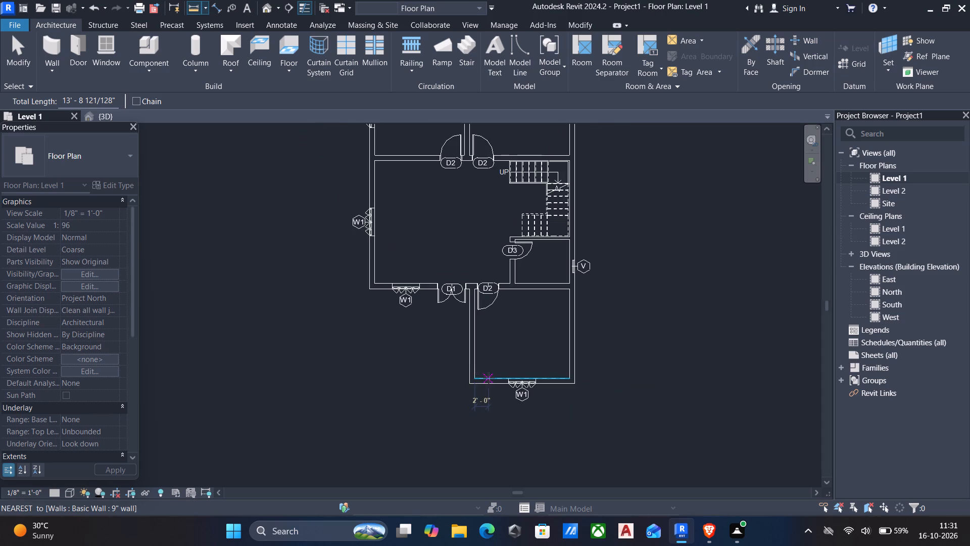
scroll(491, 378, down, 1)
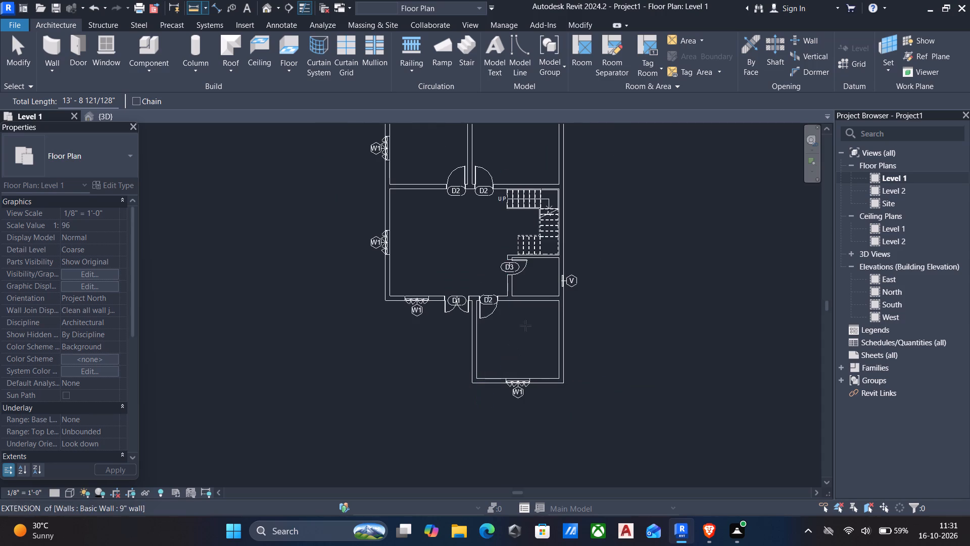
scroll(549, 298, up, 5)
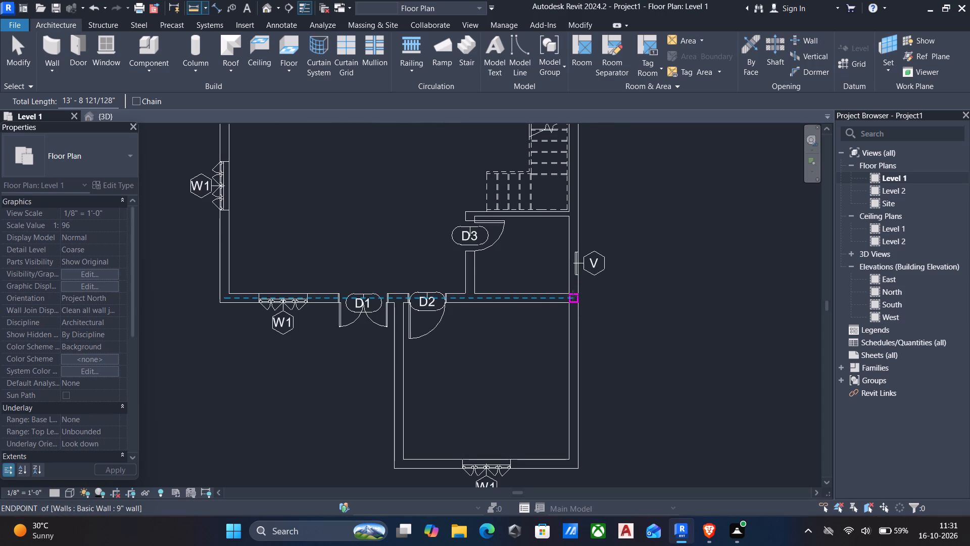
click(568, 292)
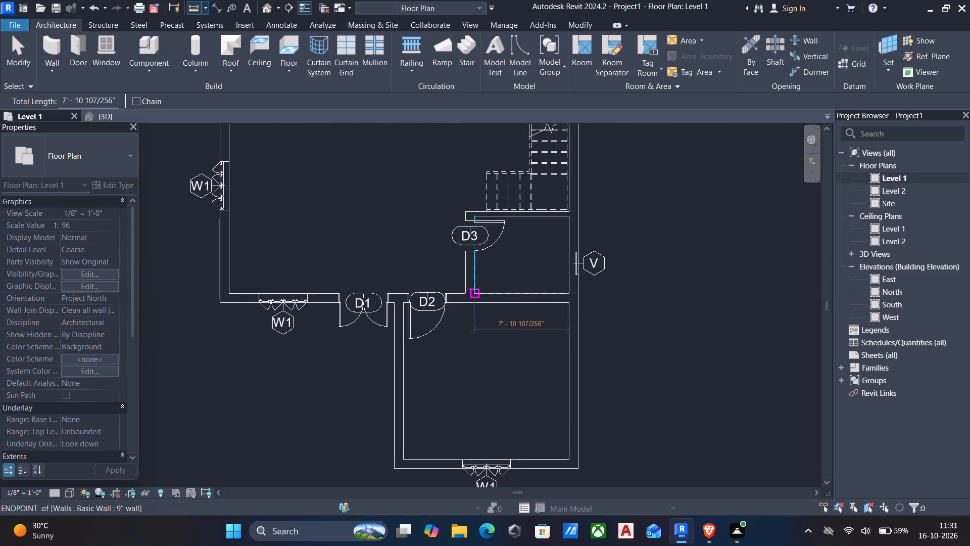
click(473, 289)
key(Escape)
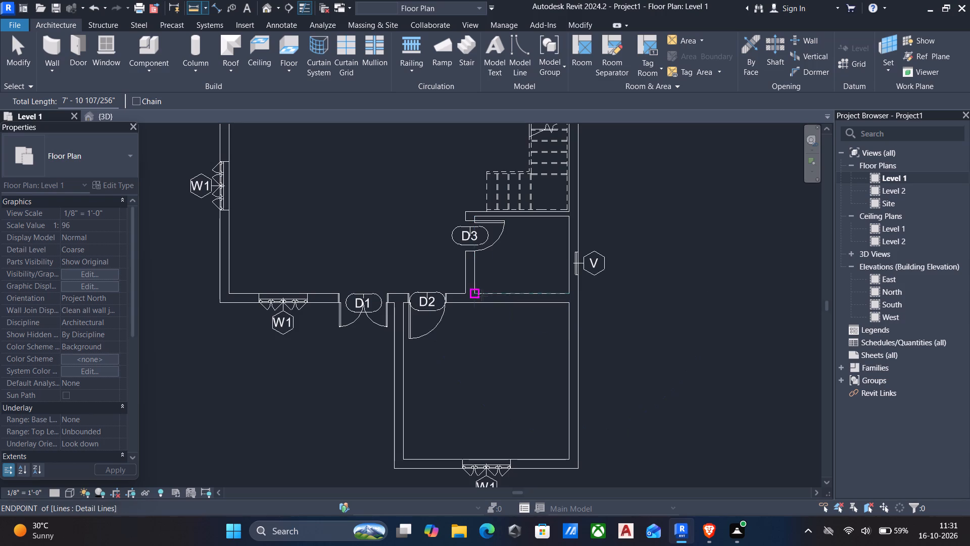
key(Escape)
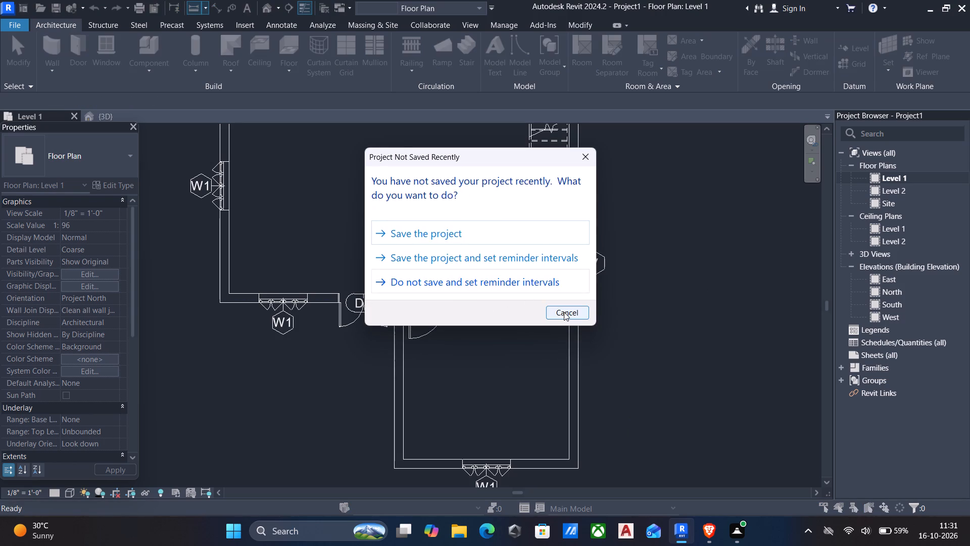
click(564, 312)
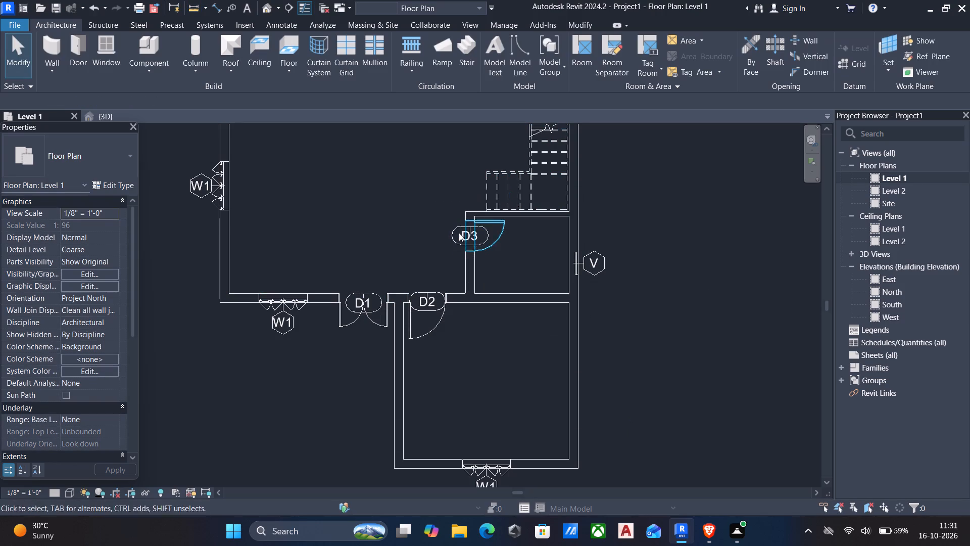
Move the wall containing door D3 so its clear distance from the east exterior wall is 9'.
click(472, 277)
click(518, 330)
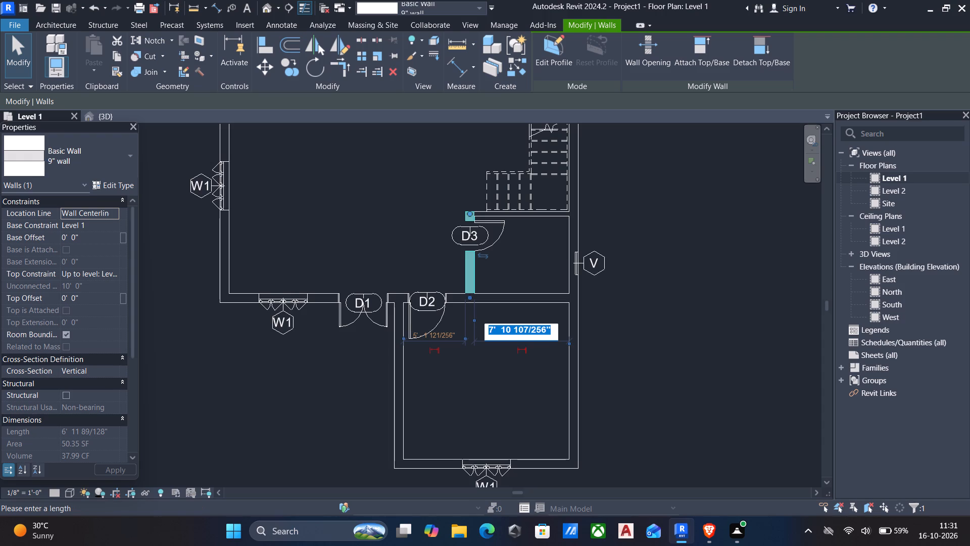
key(9)
key(apostrophe)
key(Return)
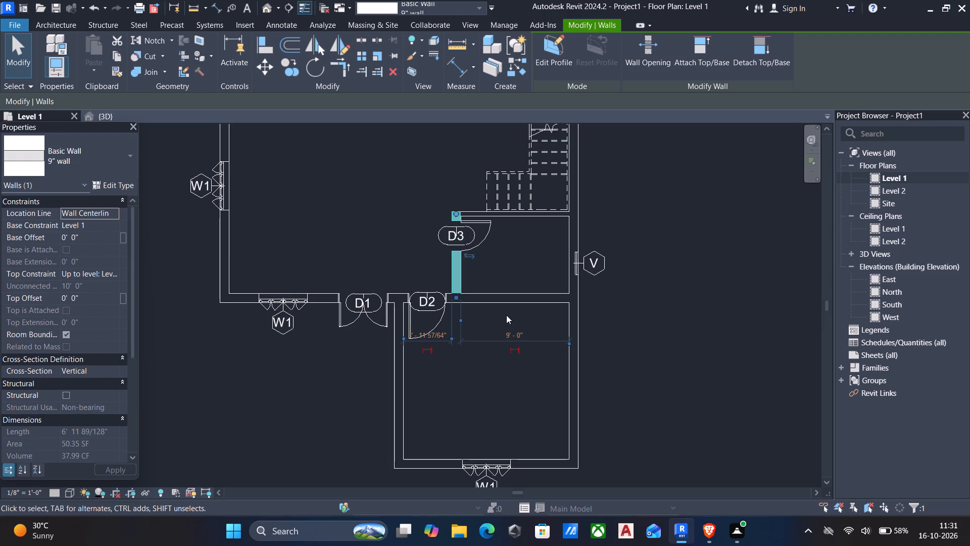
middle_drag(471, 360, 419, 212)
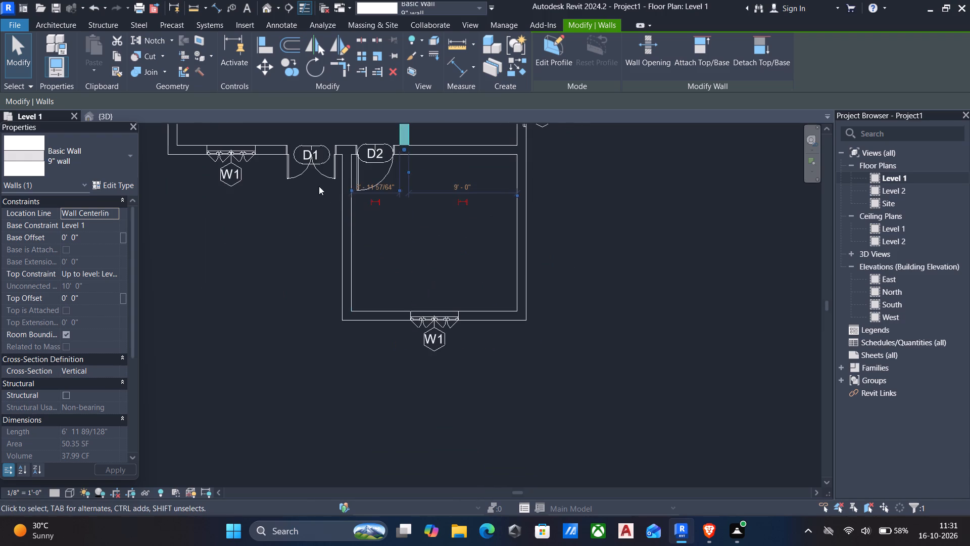
middle_drag(318, 186, 338, 220)
key(Escape)
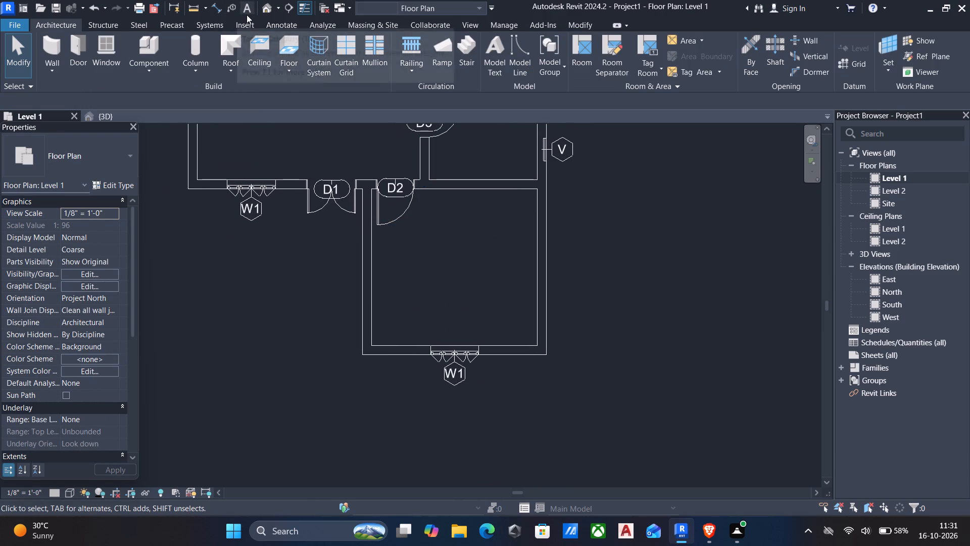
Add a vertical linear dimension of the south room's interior depth, placed just outside the east wall.
click(268, 20)
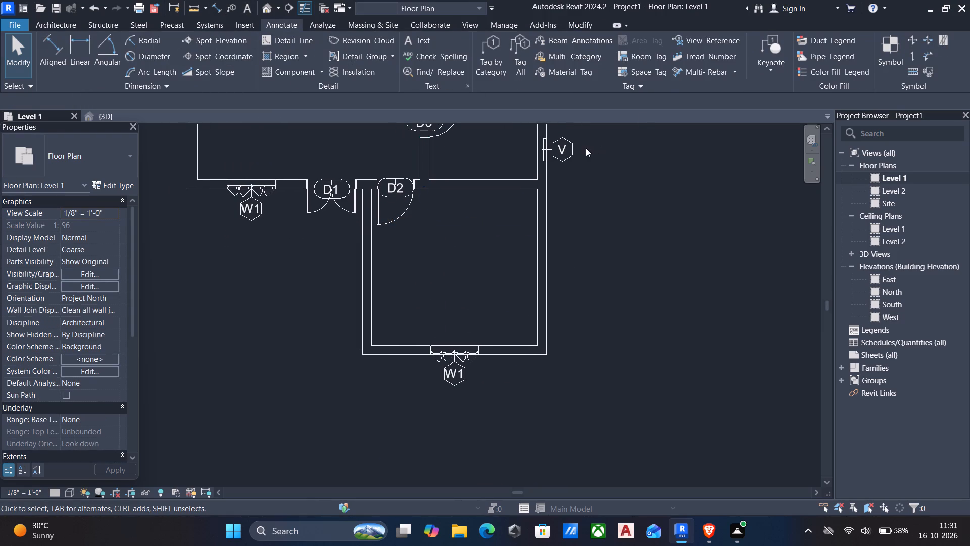
click(79, 49)
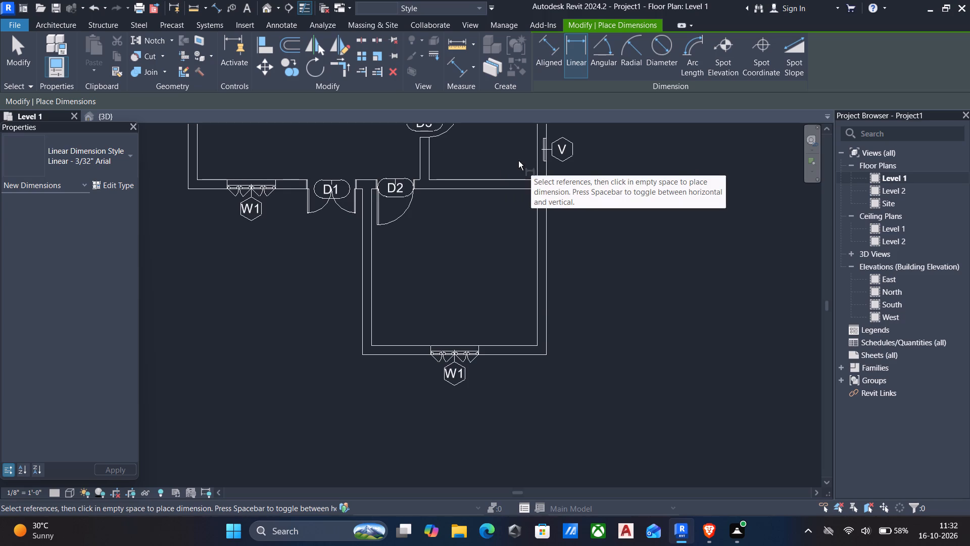
click(538, 188)
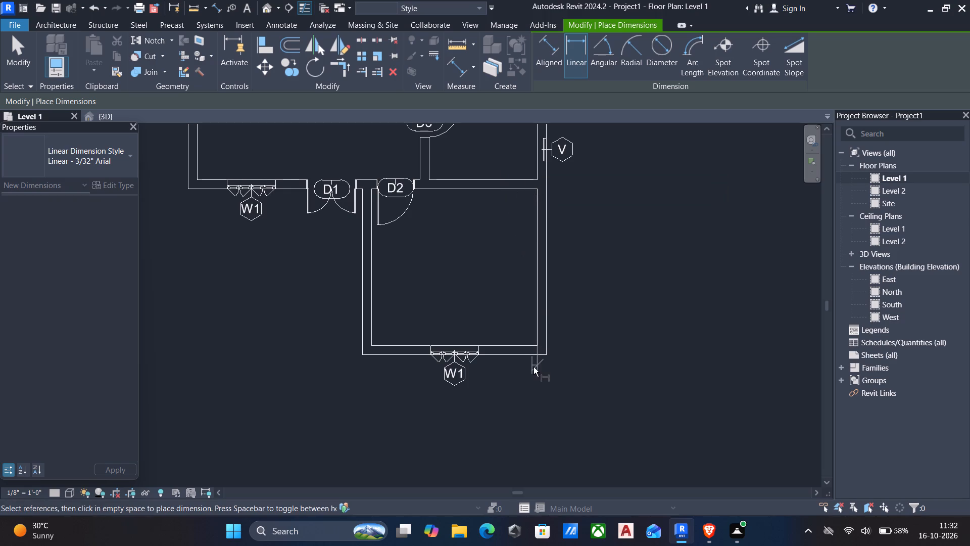
click(537, 346)
click(559, 341)
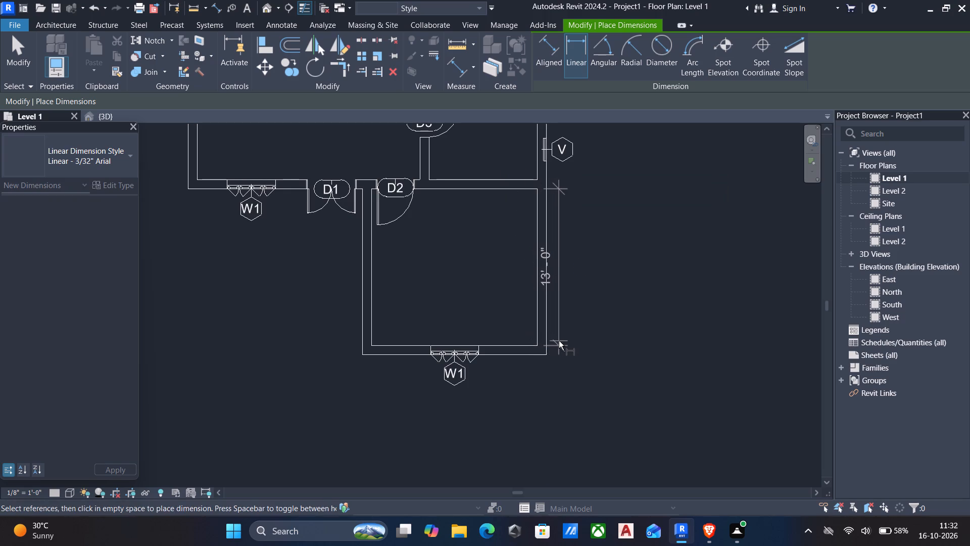
key(Escape)
Add a horizontal linear dimension of the south room's interior width, placed below window tag W1.
click(537, 346)
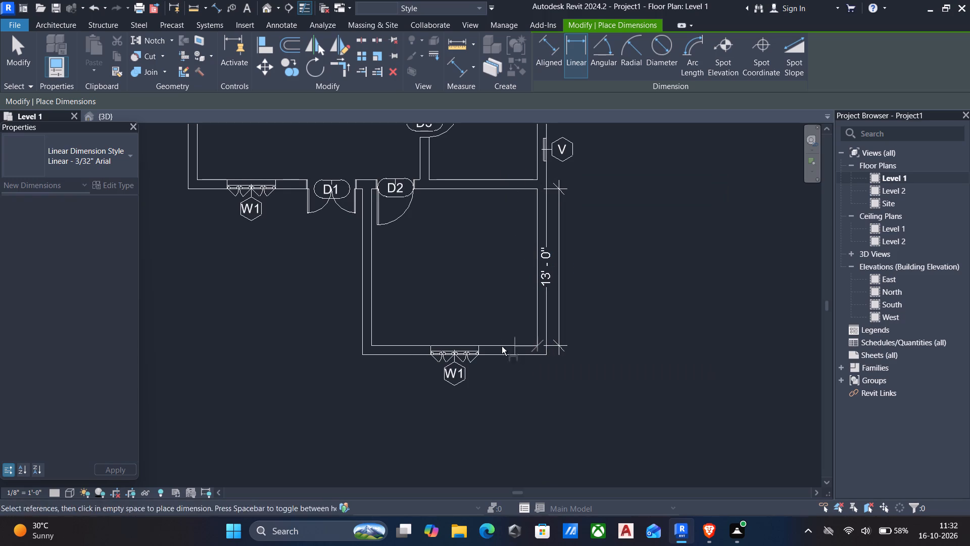
click(373, 345)
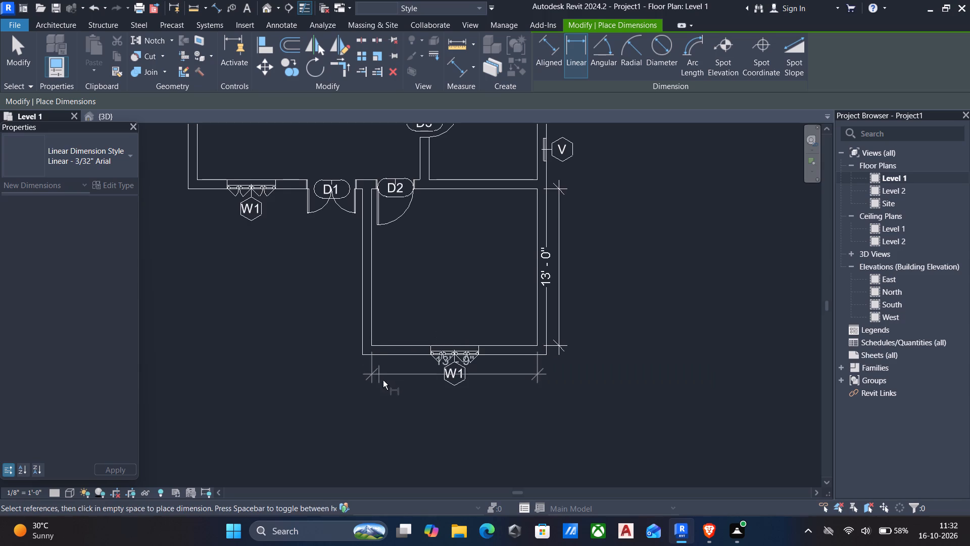
click(383, 395)
key(Escape)
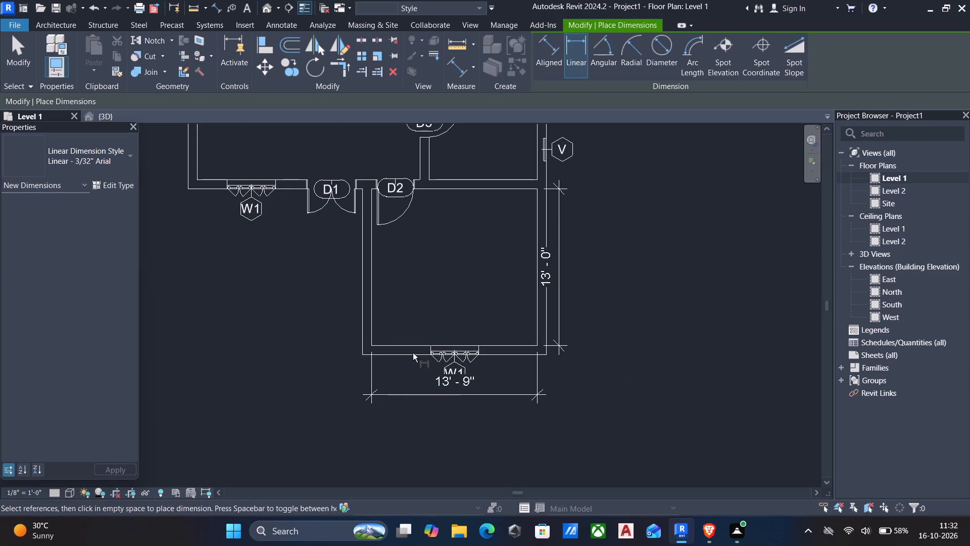
key(Escape)
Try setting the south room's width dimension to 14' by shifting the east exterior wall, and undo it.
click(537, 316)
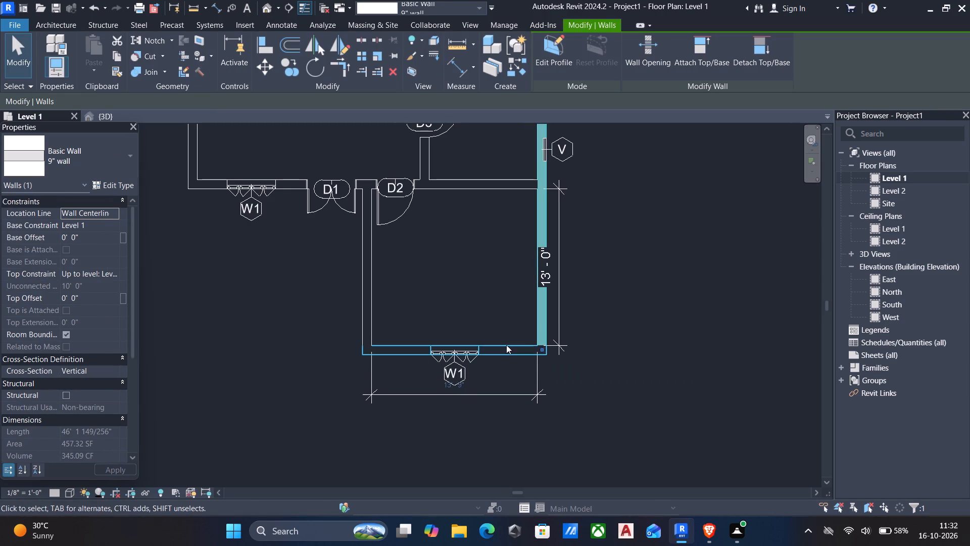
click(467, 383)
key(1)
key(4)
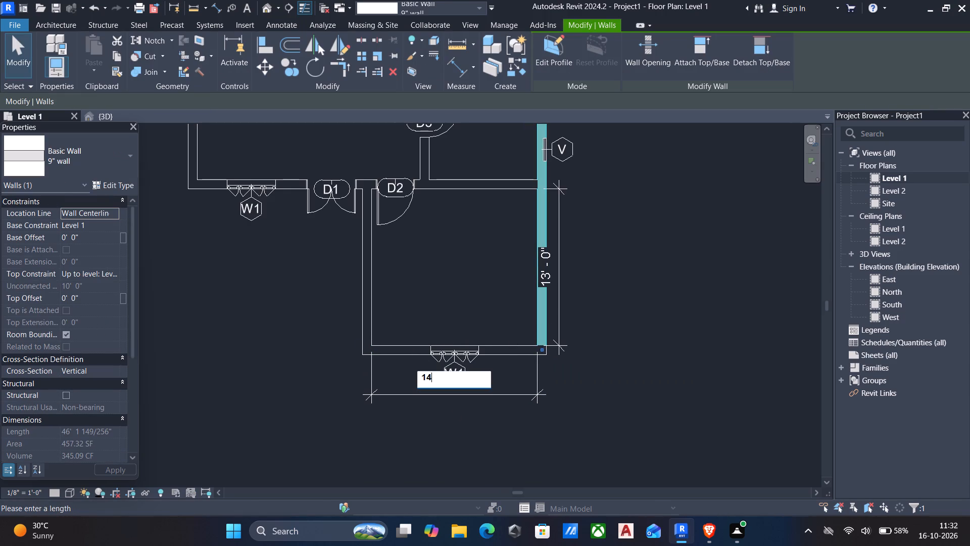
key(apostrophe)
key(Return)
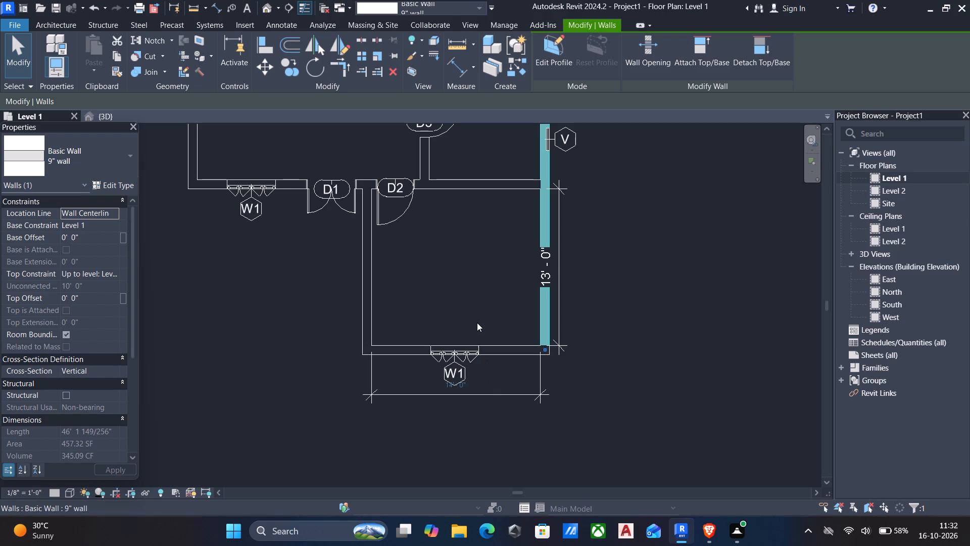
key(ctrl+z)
Set the south room's width dimension to 14' by shifting its west wall.
drag(362, 301, 367, 301)
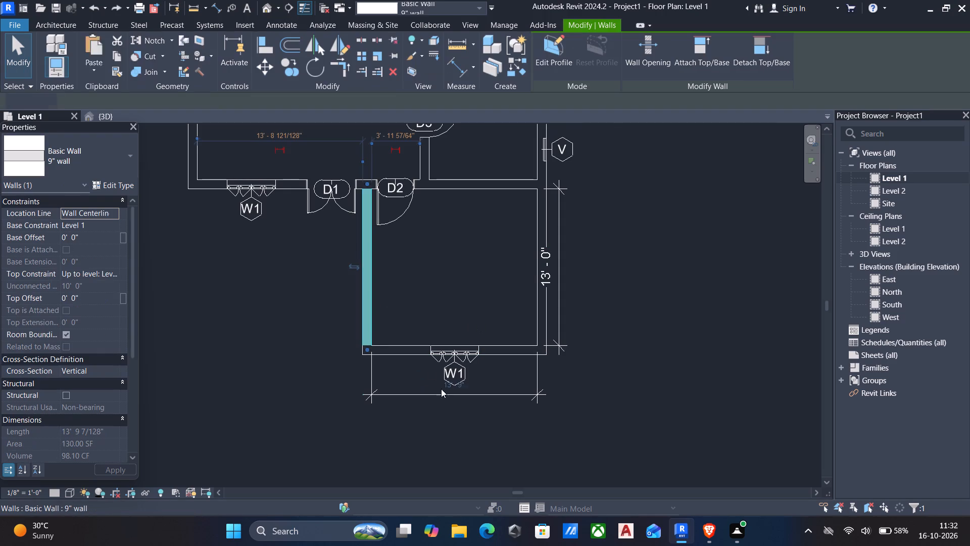
scroll(424, 383, up, 4)
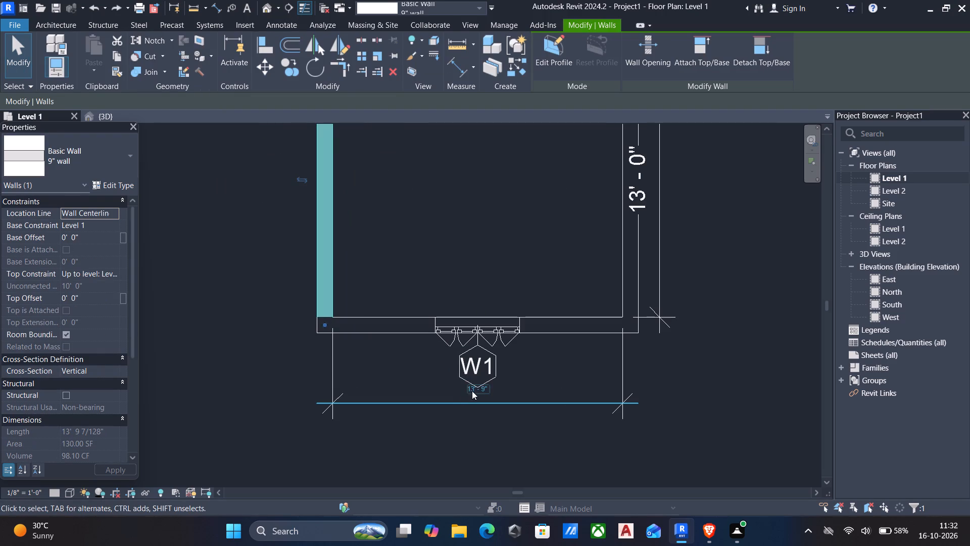
click(472, 391)
text(14')
key(Return)
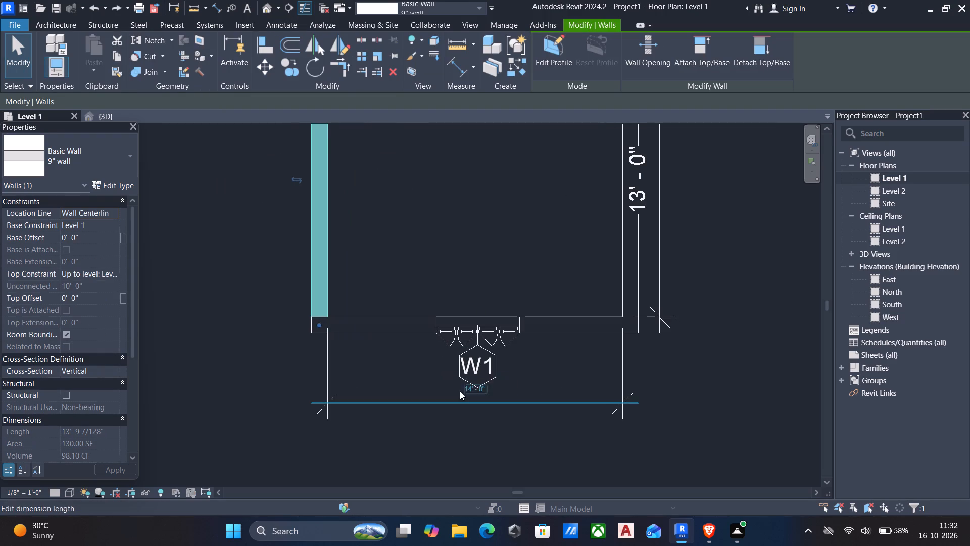
Set door D1's offset from the outer face of the south room's west wall to 4.5".
scroll(432, 392, down, 5)
key(Escape)
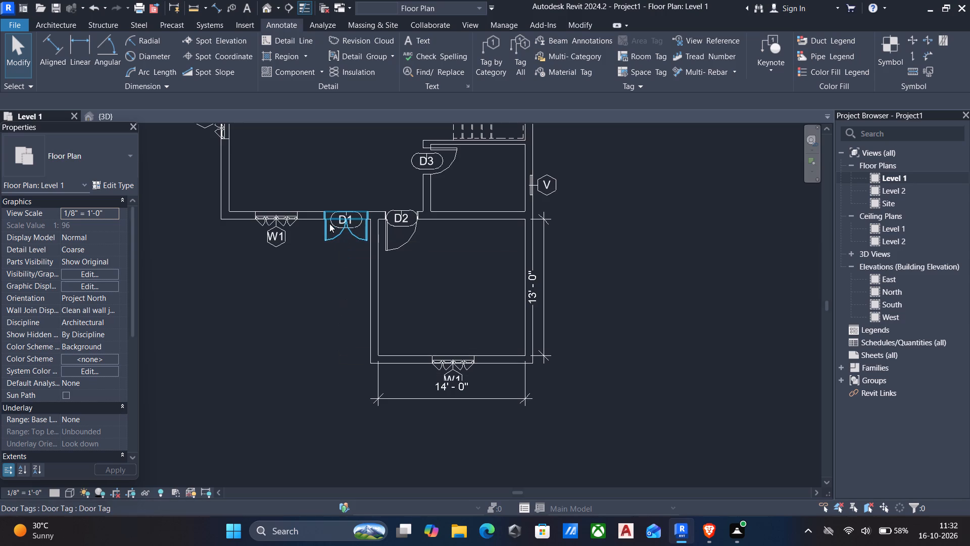
click(368, 217)
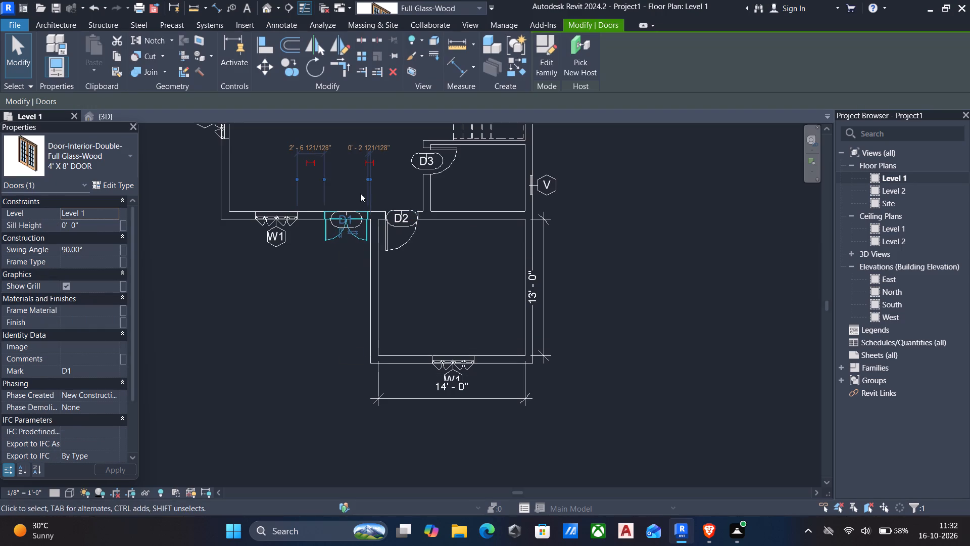
scroll(347, 161, up, 5)
scroll(421, 157, up, 5)
scroll(379, 152, up, 2)
middle_drag(379, 152, 405, 213)
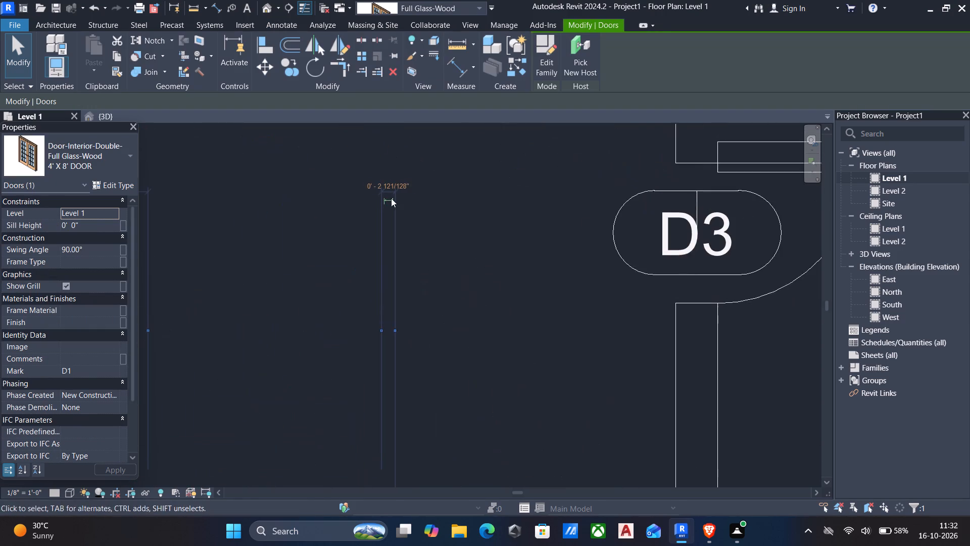
scroll(377, 182, up, 4)
click(401, 195)
text(4.5)
key(shift+quotedbl)
key(Return)
scroll(477, 255, down, 5)
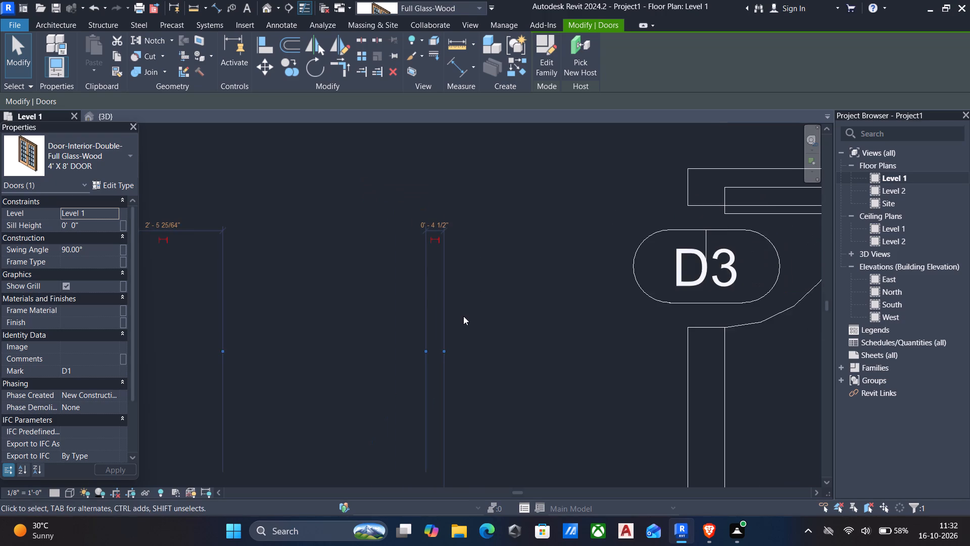
middle_drag(462, 323, 479, 281)
scroll(479, 281, down, 6)
middle_drag(429, 331, 423, 313)
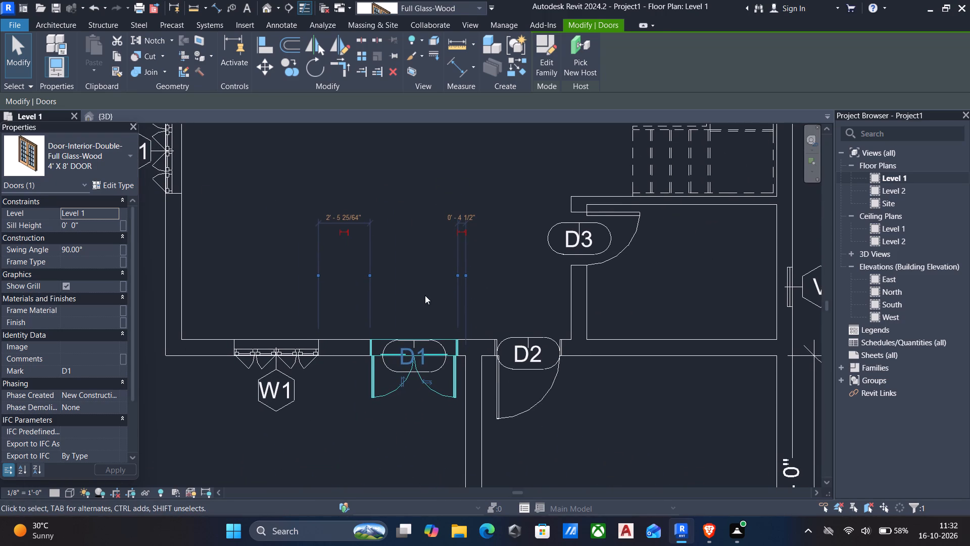
key(Escape)
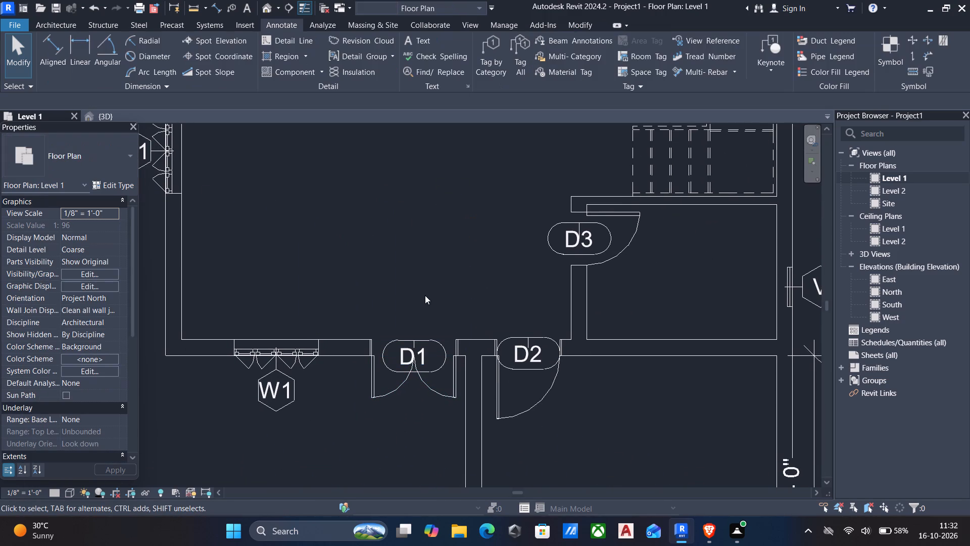
Place tagged rooms at the centres of the northwest and northeast rooms using the Room tool.
scroll(413, 308, down, 2)
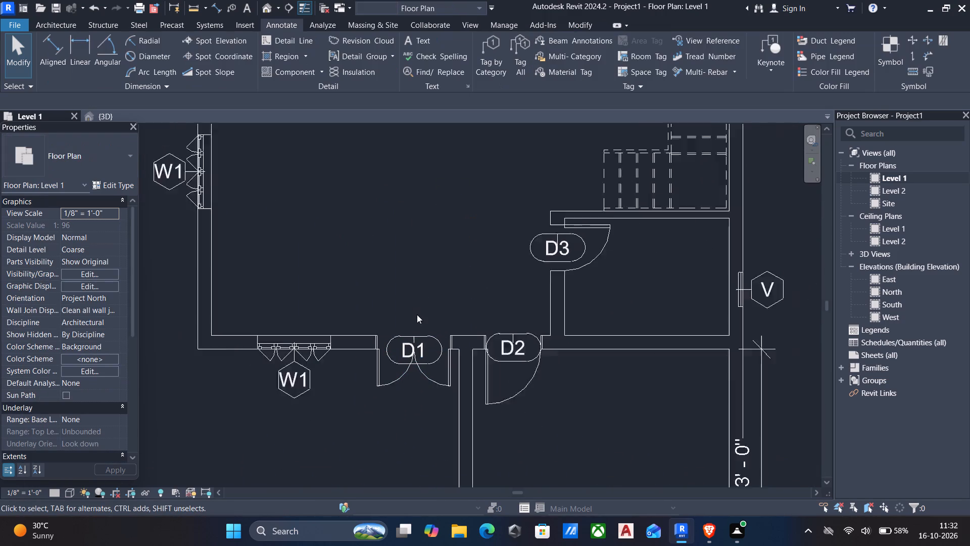
scroll(417, 314, down, 2)
middle_drag(459, 321, 439, 294)
scroll(439, 294, down, 3)
middle_drag(475, 347, 482, 335)
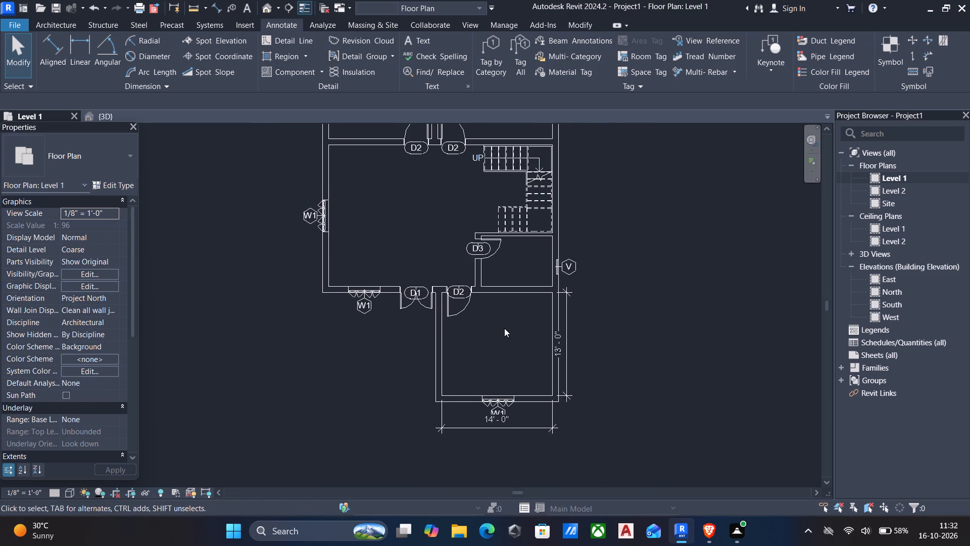
middle_drag(378, 328, 386, 353)
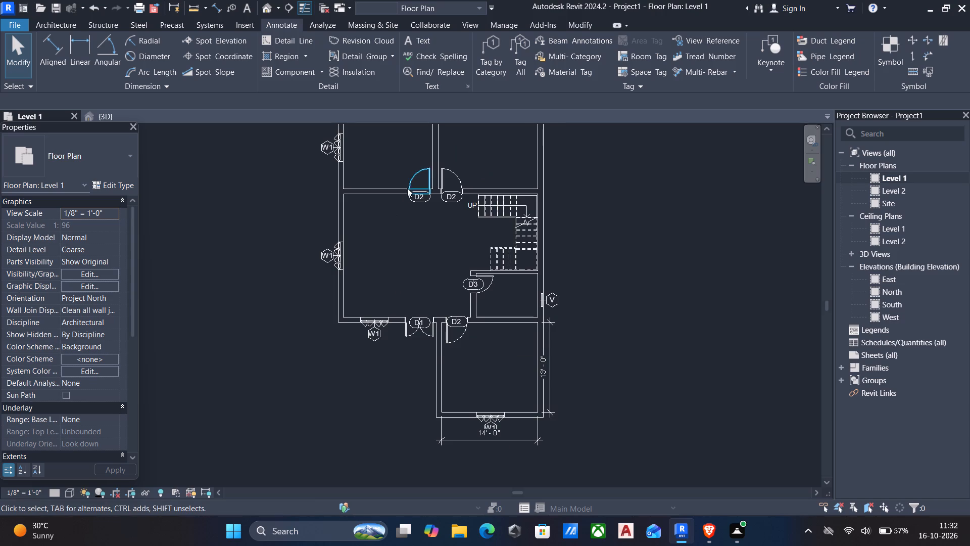
click(59, 22)
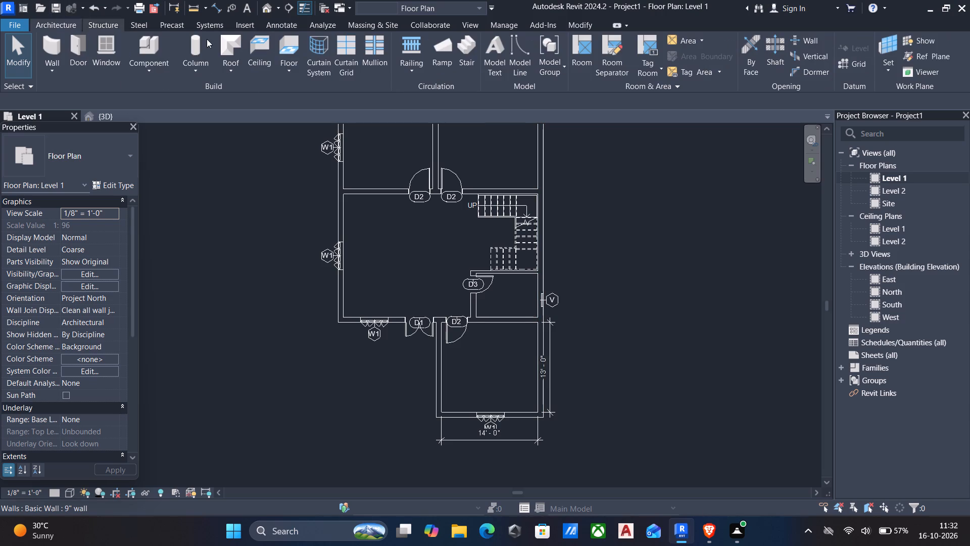
click(579, 59)
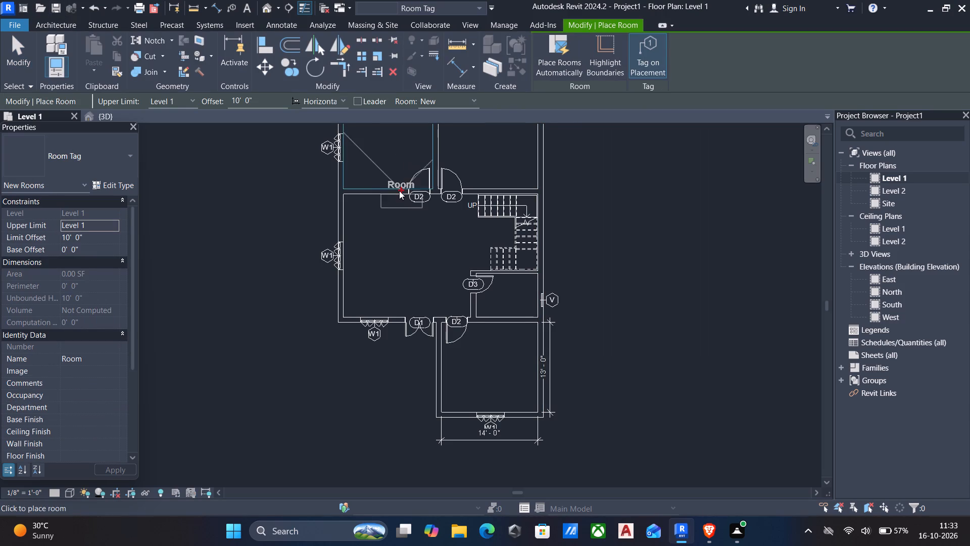
middle_drag(395, 193, 397, 286)
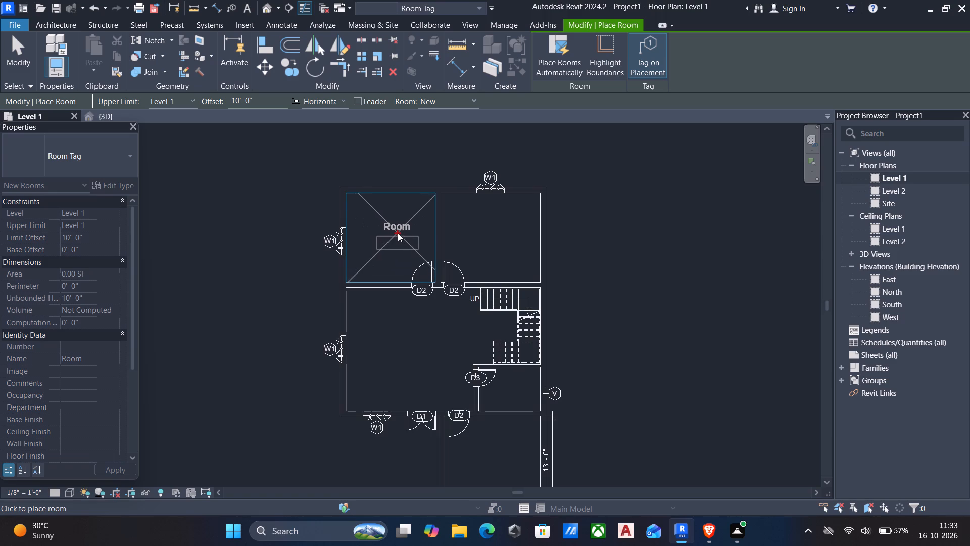
click(393, 233)
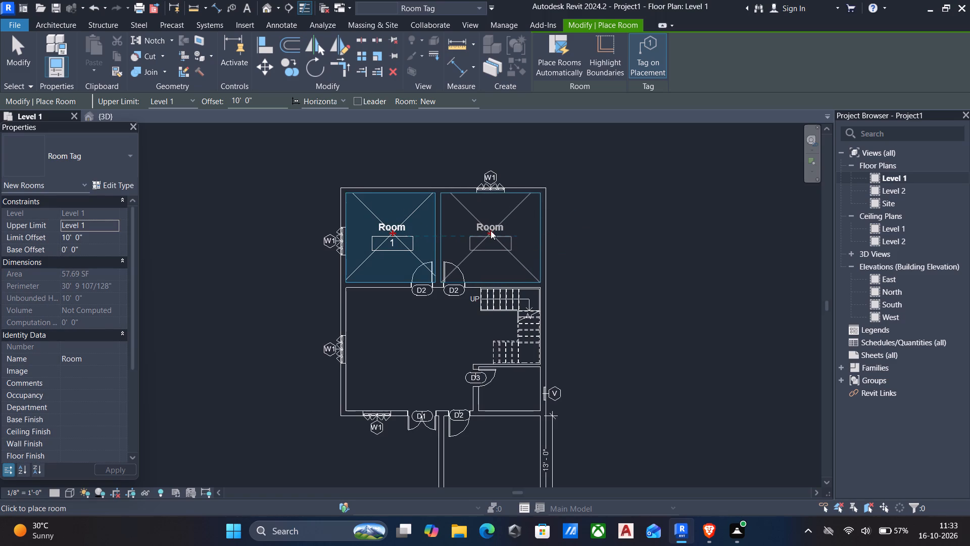
click(491, 231)
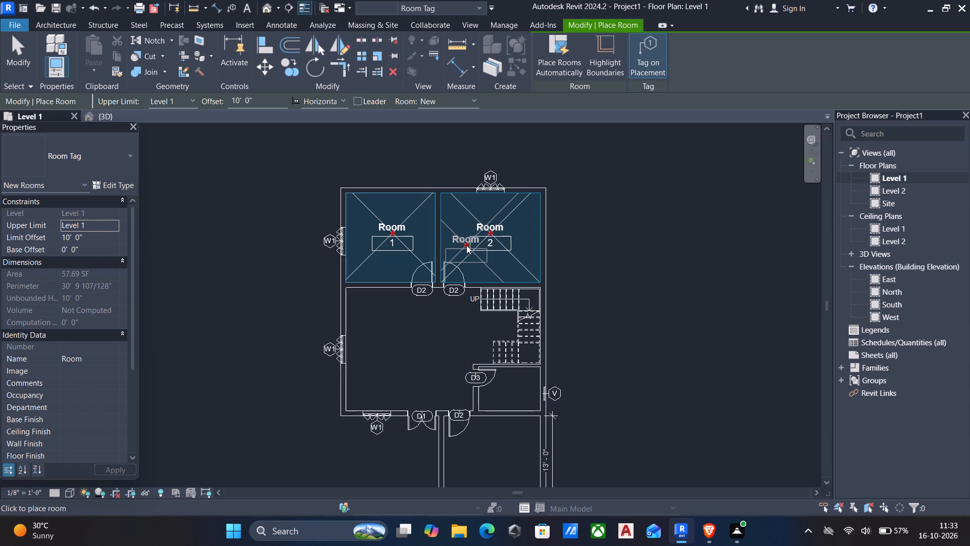
Place tagged rooms in the small room behind door D3 and in the south room.
middle_drag(422, 274, 432, 235)
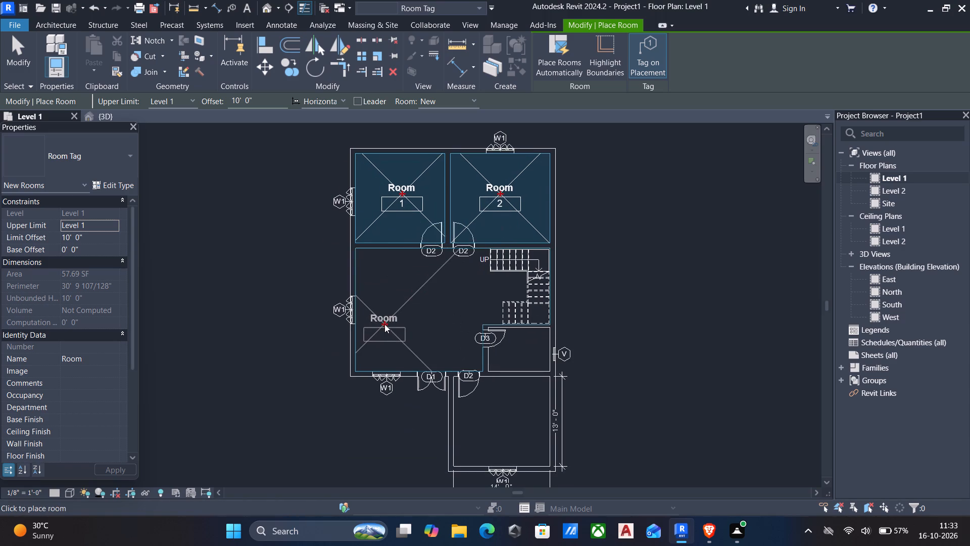
middle_drag(390, 313, 378, 283)
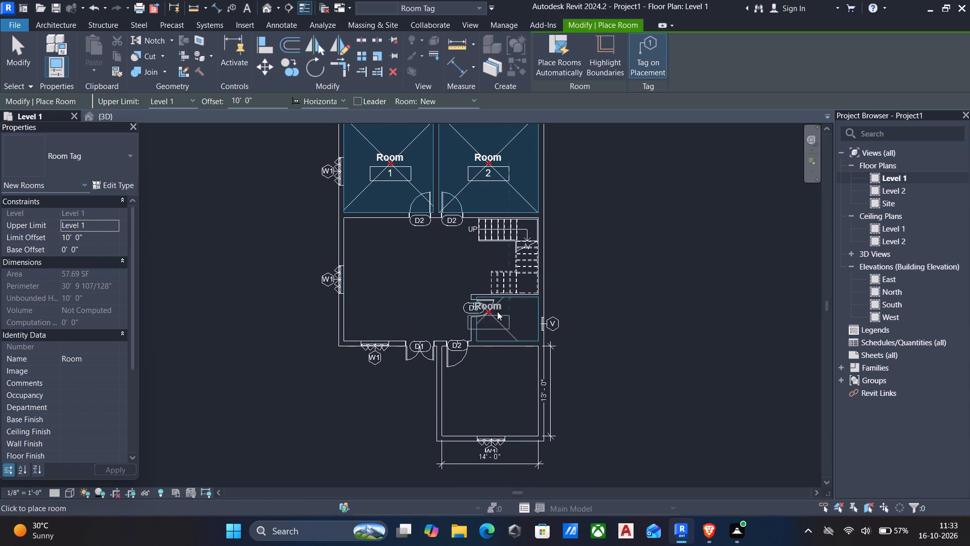
scroll(510, 317, up, 4)
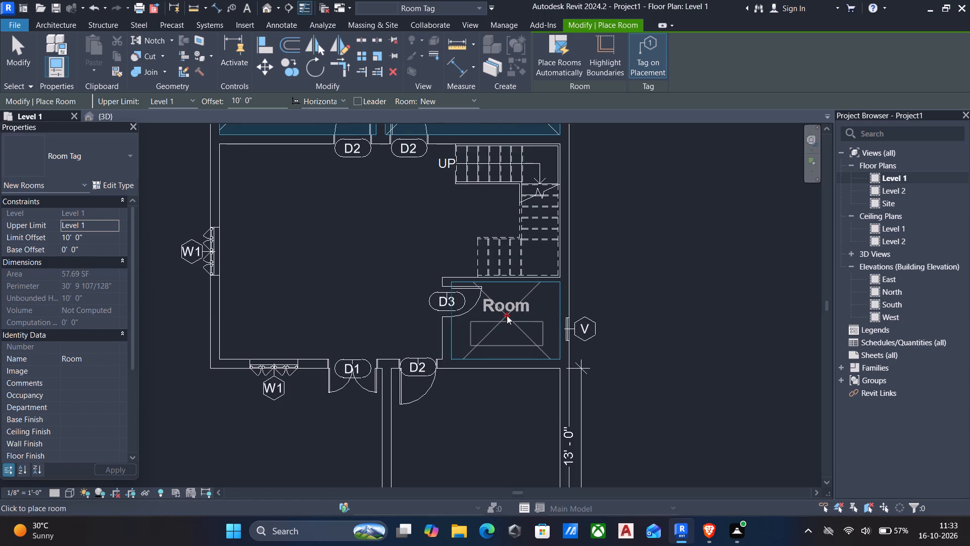
click(507, 315)
scroll(495, 339, down, 7)
middle_drag(488, 366, 478, 347)
scroll(477, 351, up, 6)
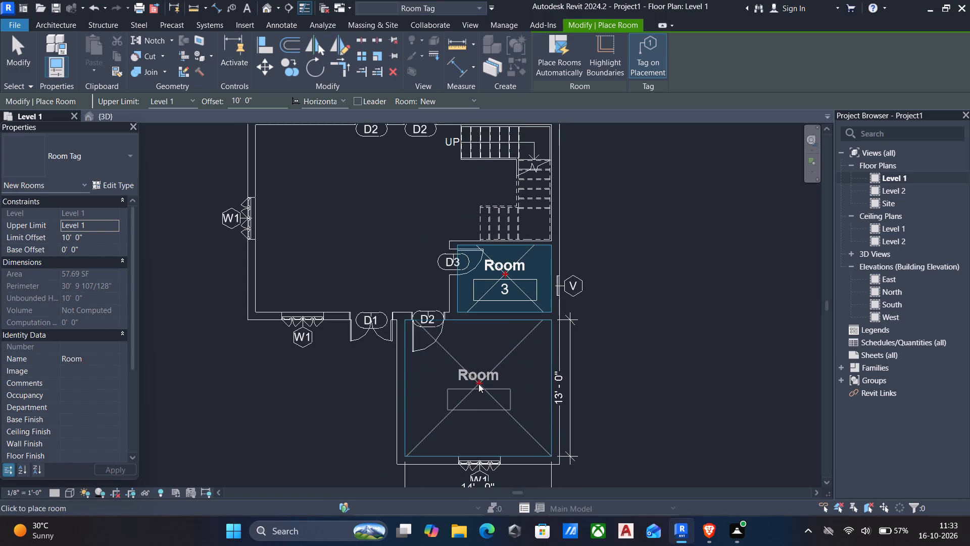
click(478, 384)
middle_drag(429, 305, 458, 388)
scroll(458, 388, down, 1)
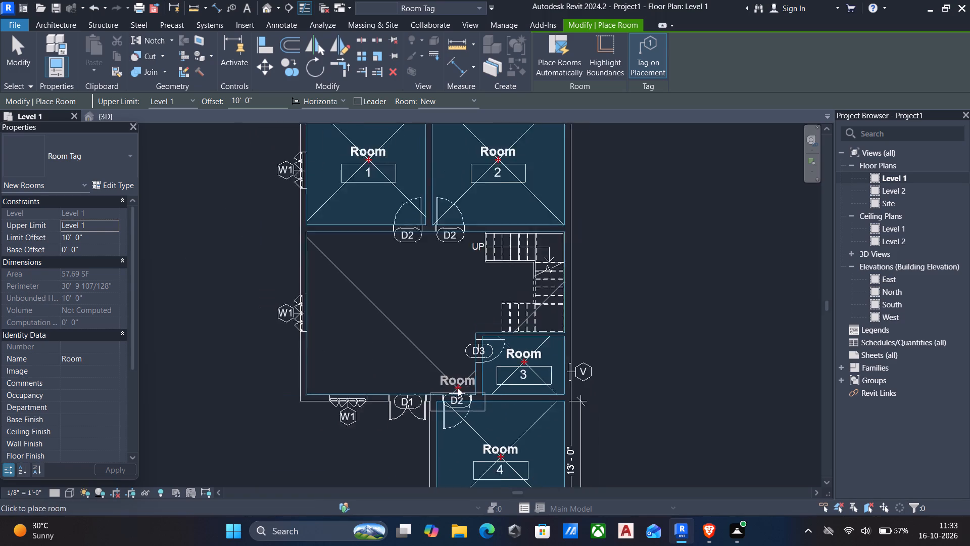
scroll(458, 388, down, 3)
key(Escape)
Open the room tag's family for editing and set the room name label's text size to 0.06".
click(388, 224)
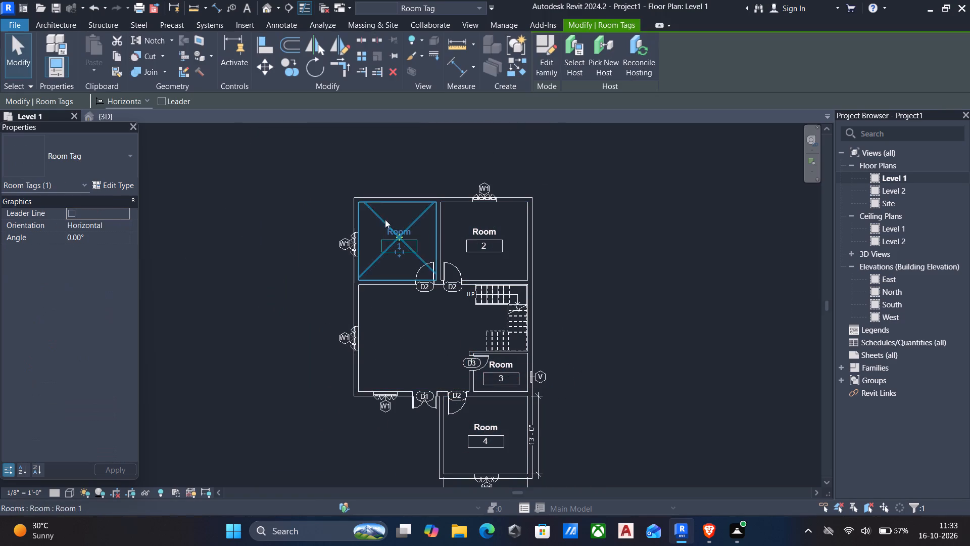
click(544, 54)
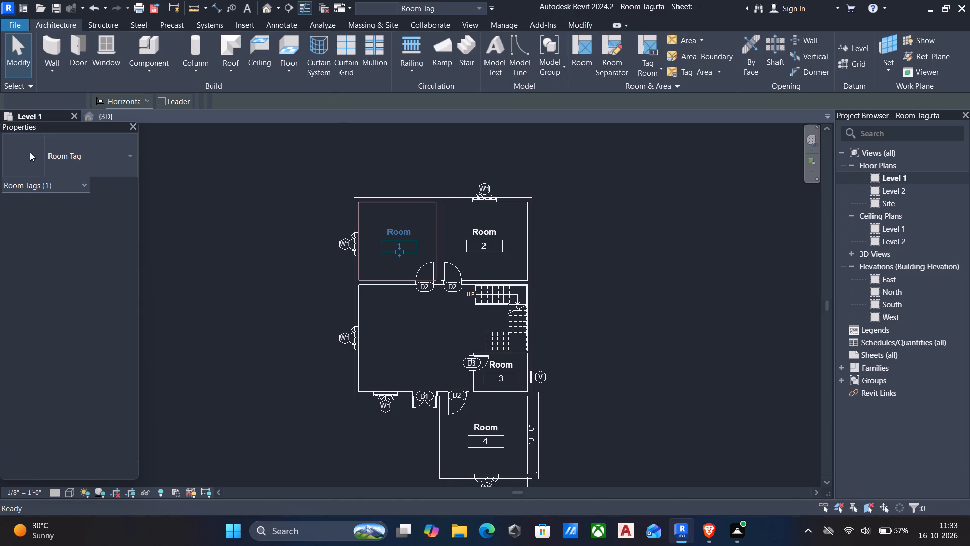
click(473, 217)
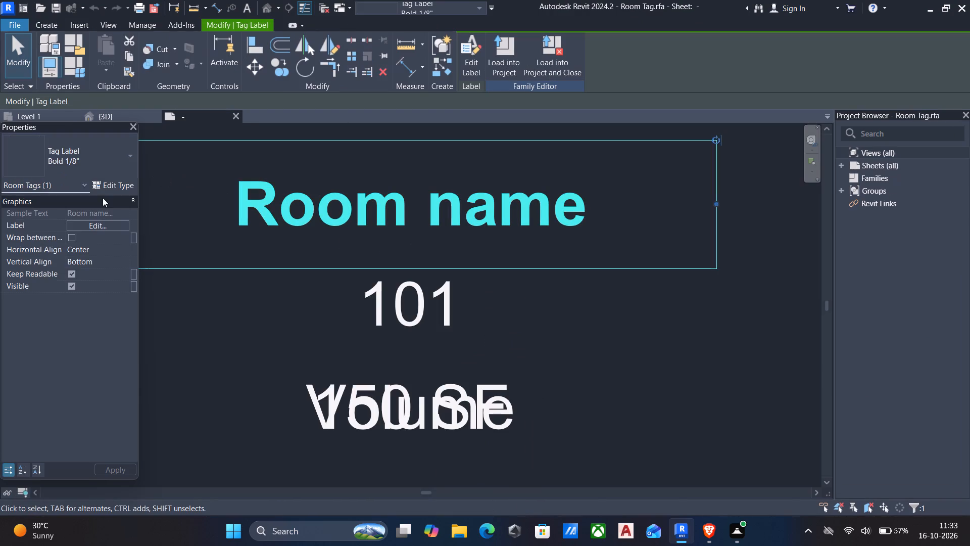
click(114, 186)
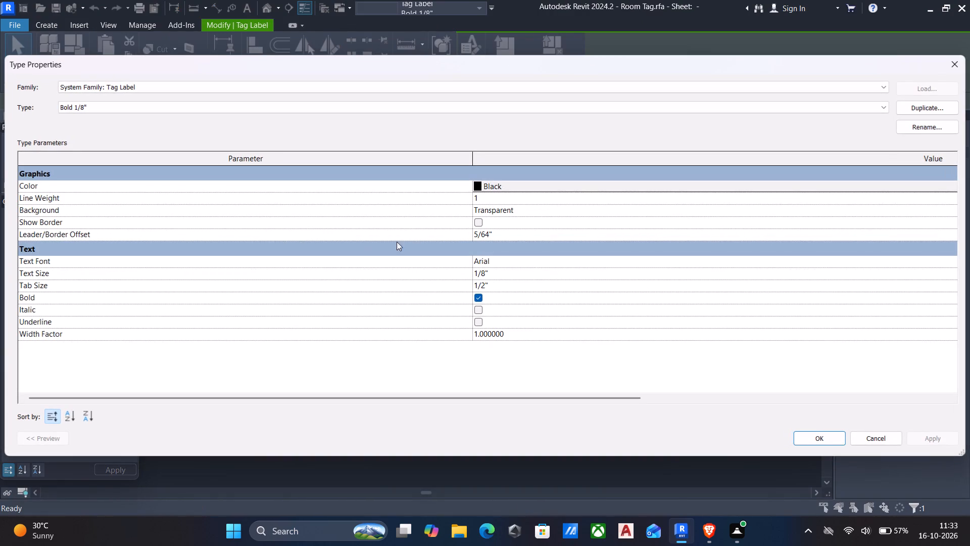
click(510, 272)
text(0.06)
key(shift+quotedbl)
key(Return)
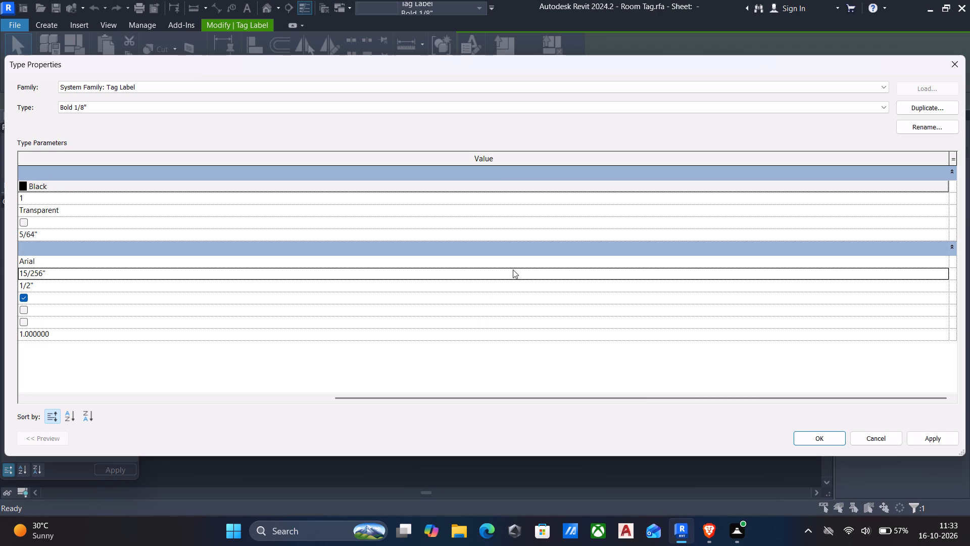
click(945, 439)
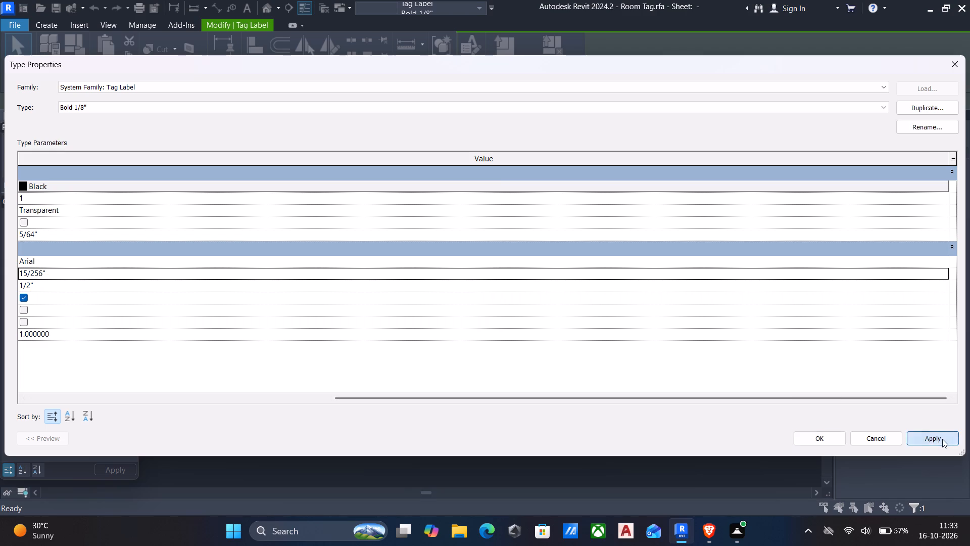
click(831, 441)
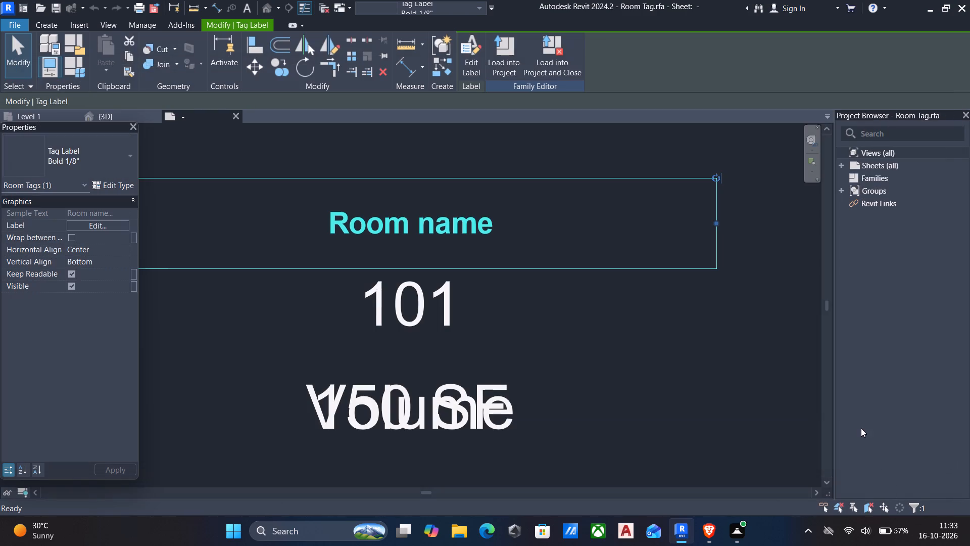
Load the edited Room Tag family into the project, overwriting the existing version.
click(497, 52)
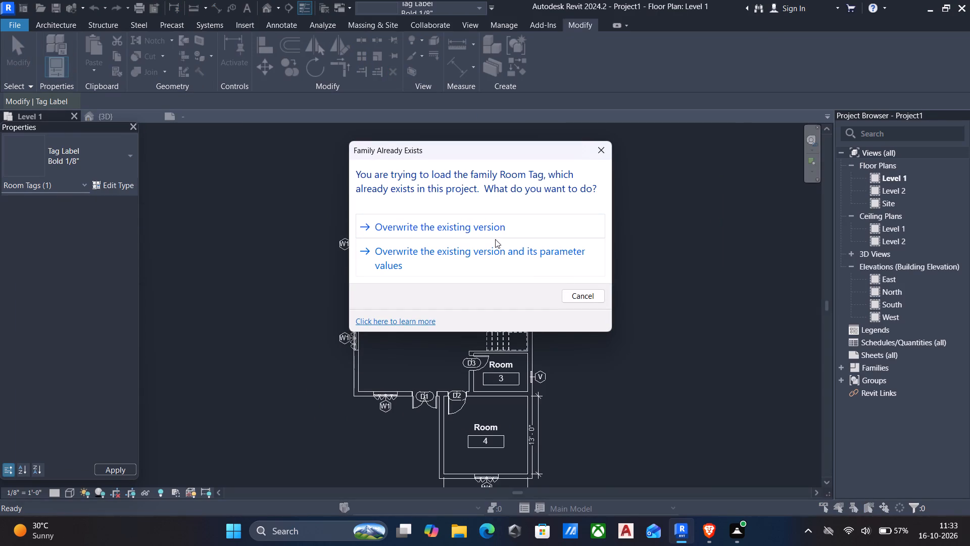
click(482, 234)
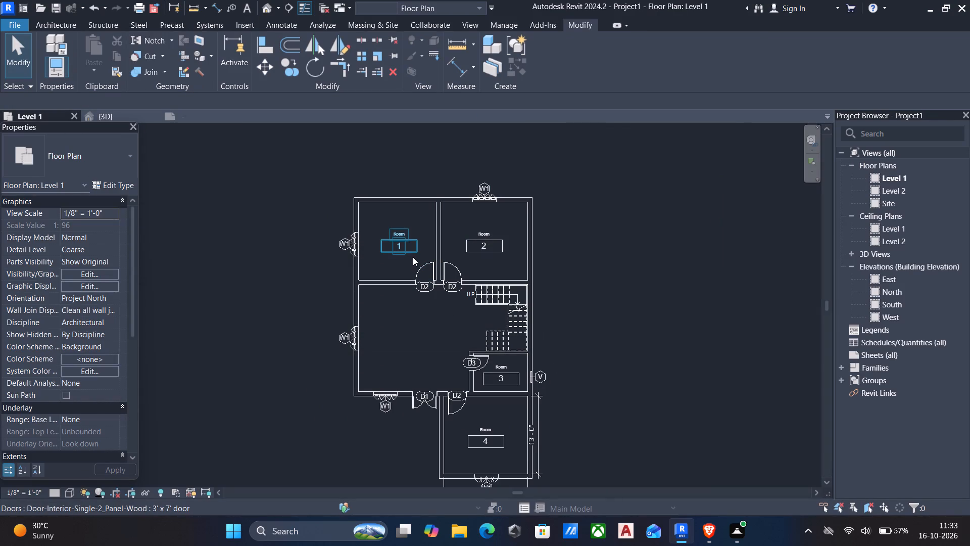
Rename room 1 in the northwest corner as BEDROOM.
scroll(358, 237, up, 3)
scroll(414, 238, up, 3)
click(390, 251)
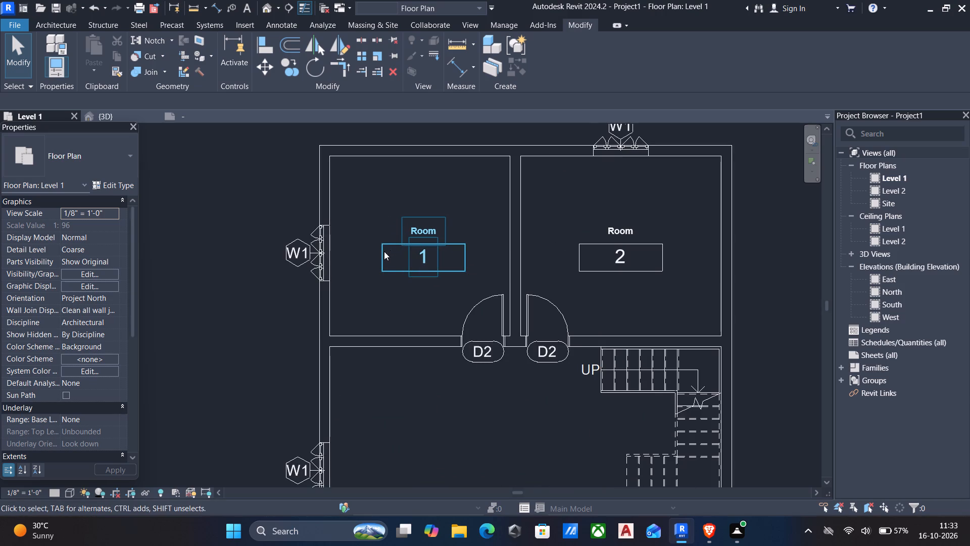
click(383, 251)
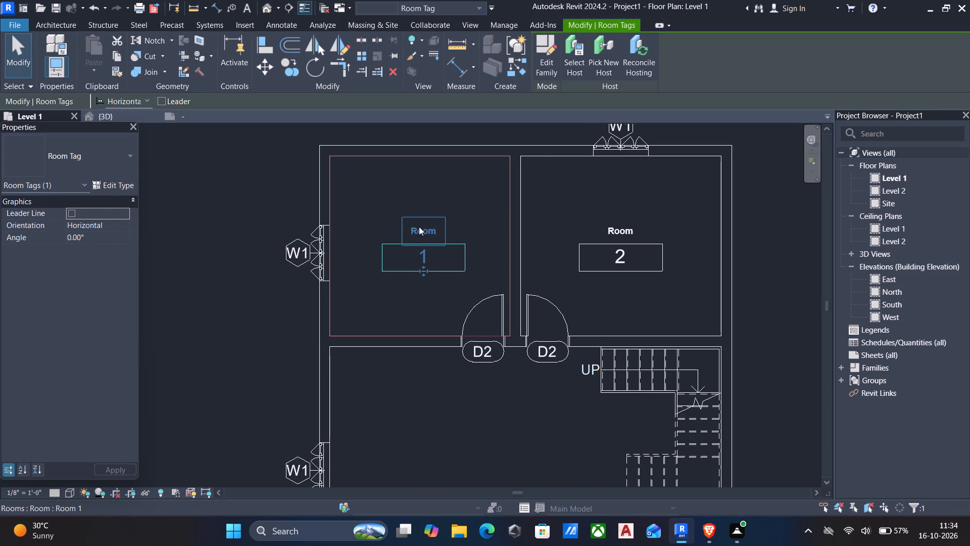
click(421, 227)
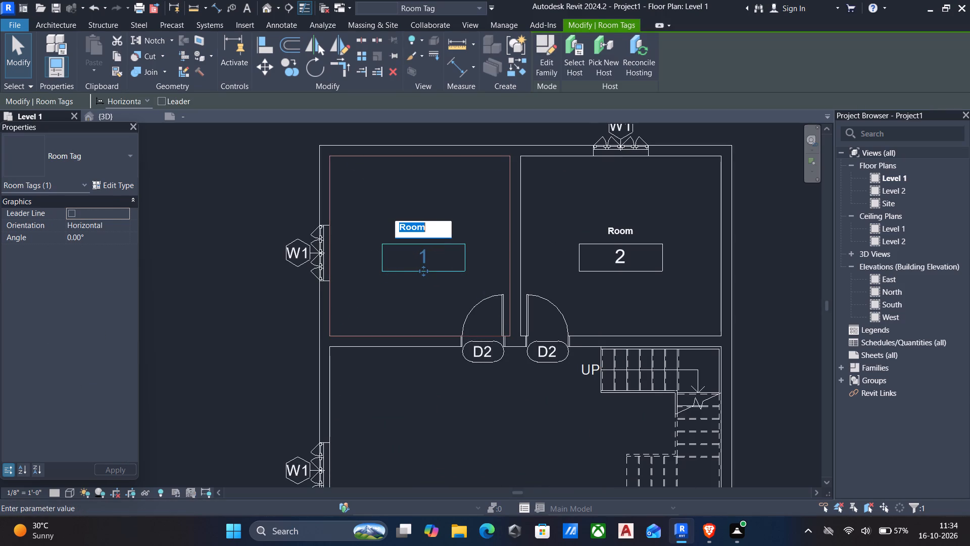
text(BED)
text(ROOM)
click(439, 175)
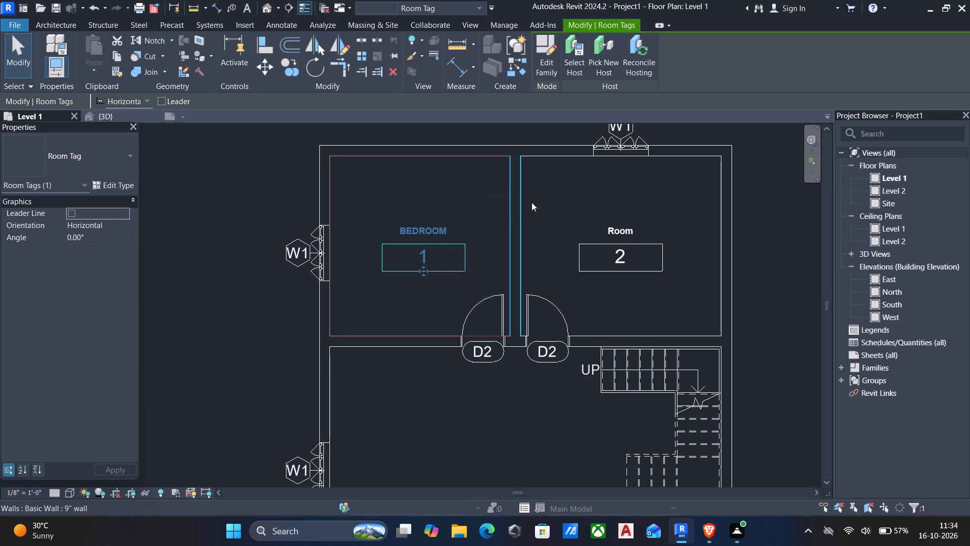
Rename room 2 in the northeast corner as BEDROOM.
click(616, 226)
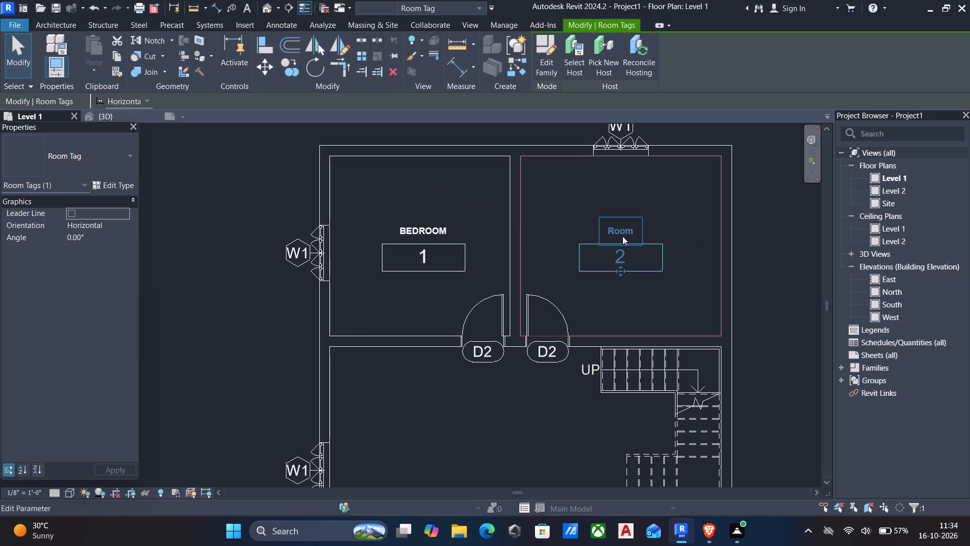
click(622, 236)
key(BackSpace)
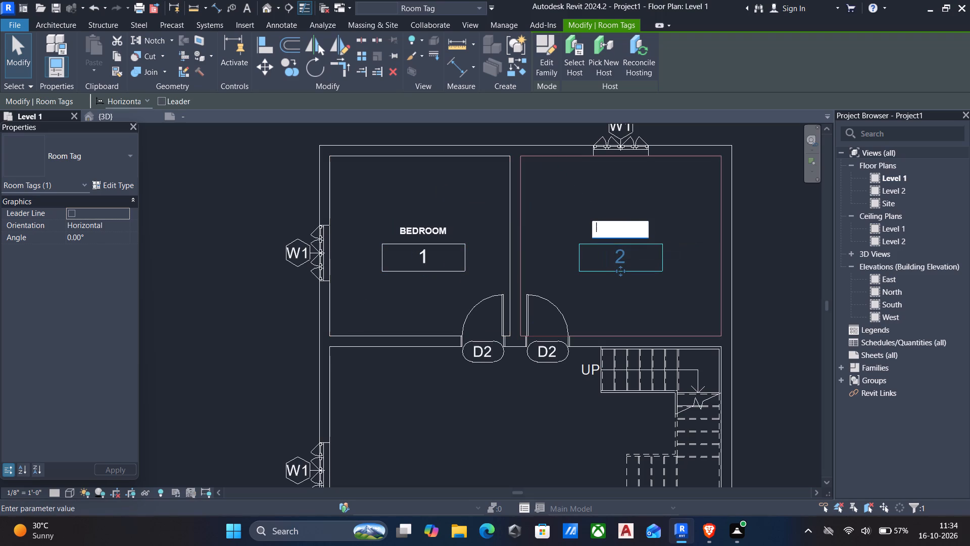
text(BEDROOM)
click(547, 191)
Rename room 3, the small room behind door D3, as TOILET.
scroll(547, 257, down, 4)
middle_drag(554, 359, 553, 359)
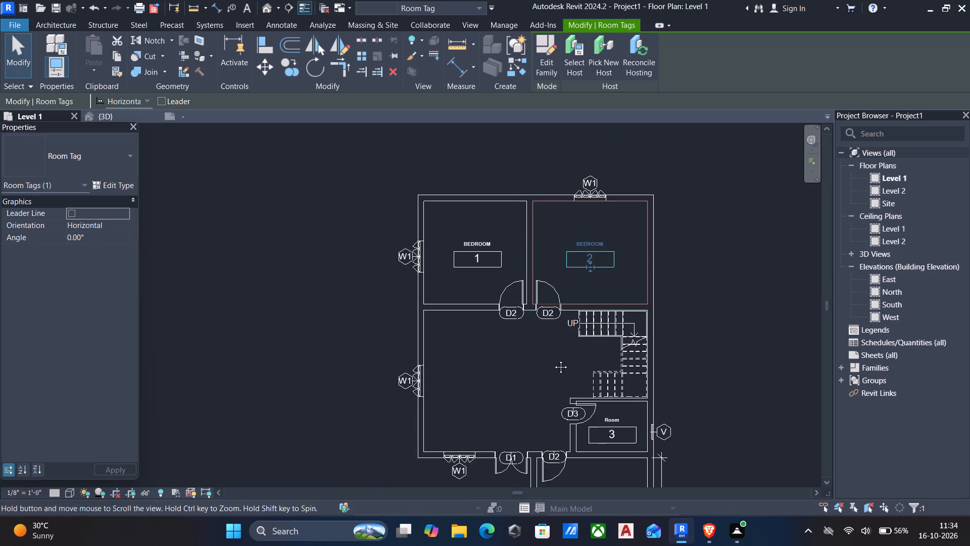
middle_drag(553, 359, 516, 309)
scroll(577, 375, up, 5)
click(572, 363)
click(572, 363)
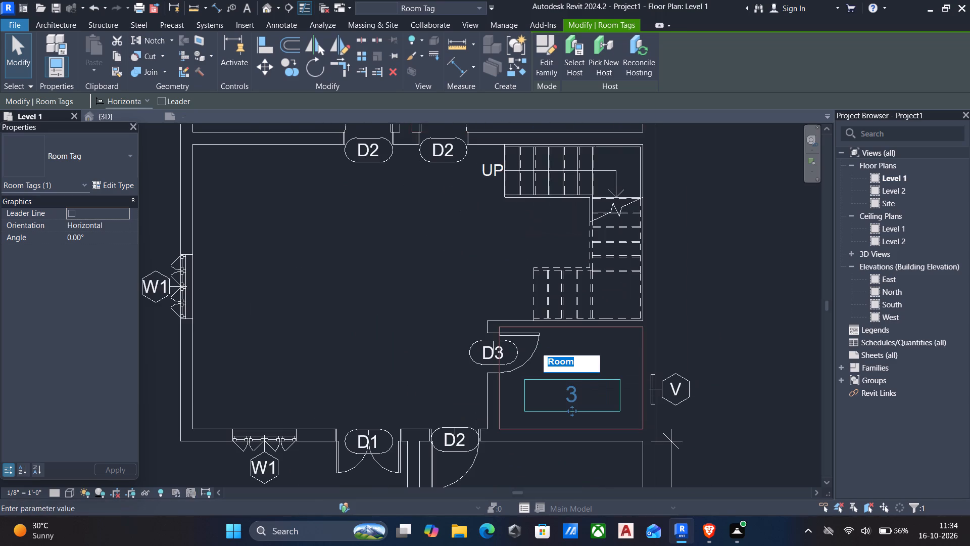
key(BackSpace)
text(TOILET)
click(398, 348)
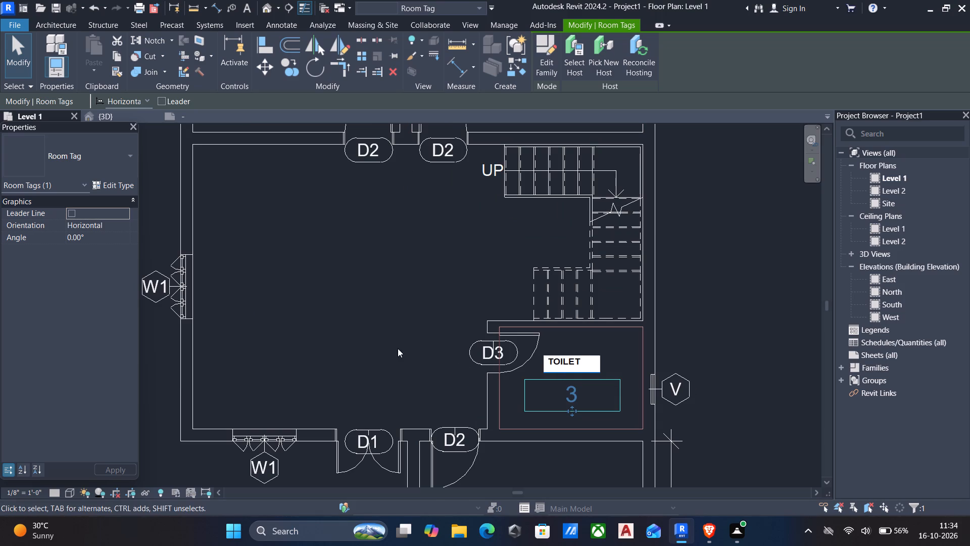
Open the room tag's family for editing and set the room number label's text size to 0.05".
scroll(387, 361, down, 4)
middle_drag(391, 363, 412, 317)
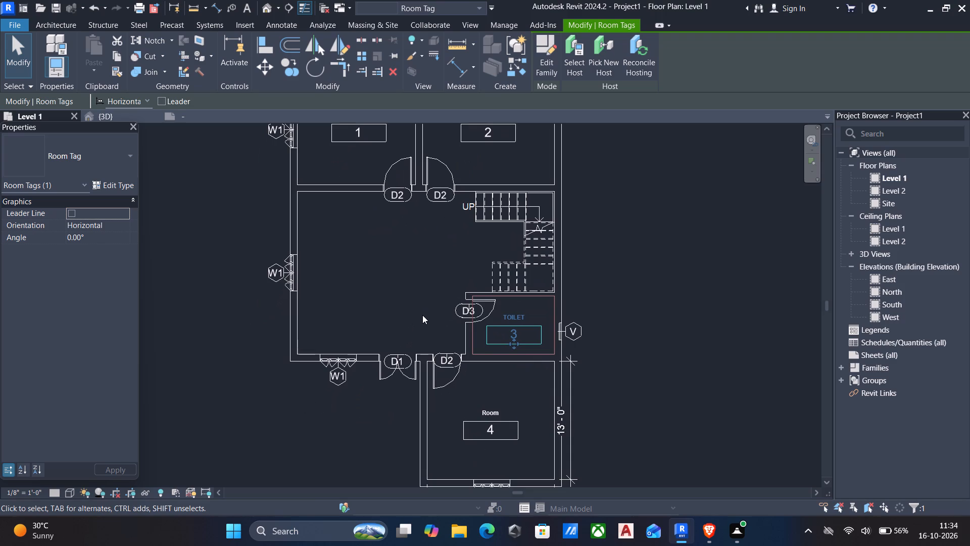
middle_drag(306, 212, 344, 294)
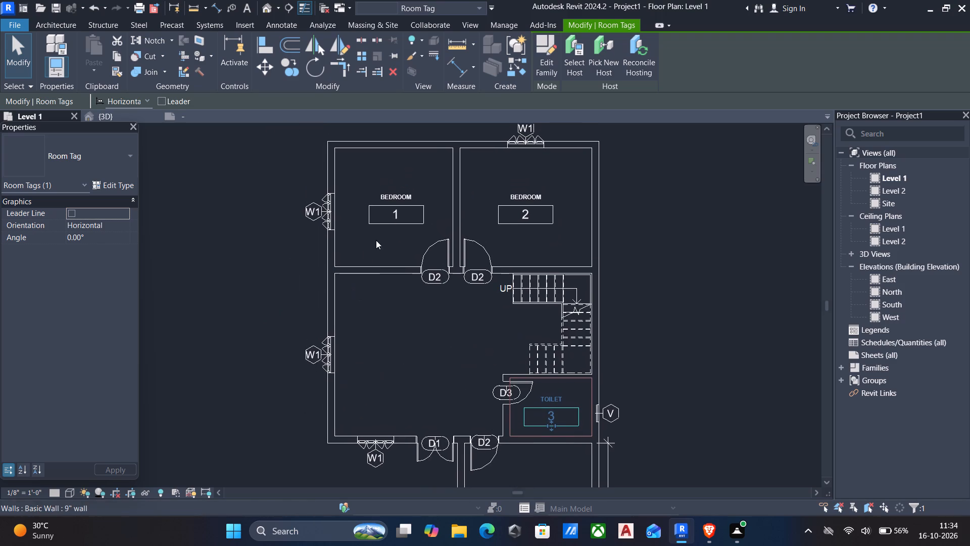
click(367, 212)
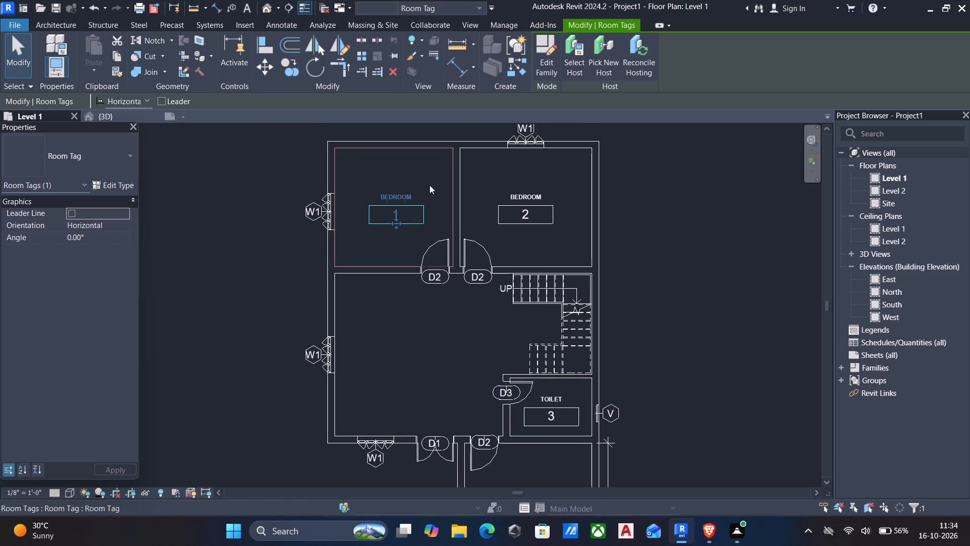
click(545, 55)
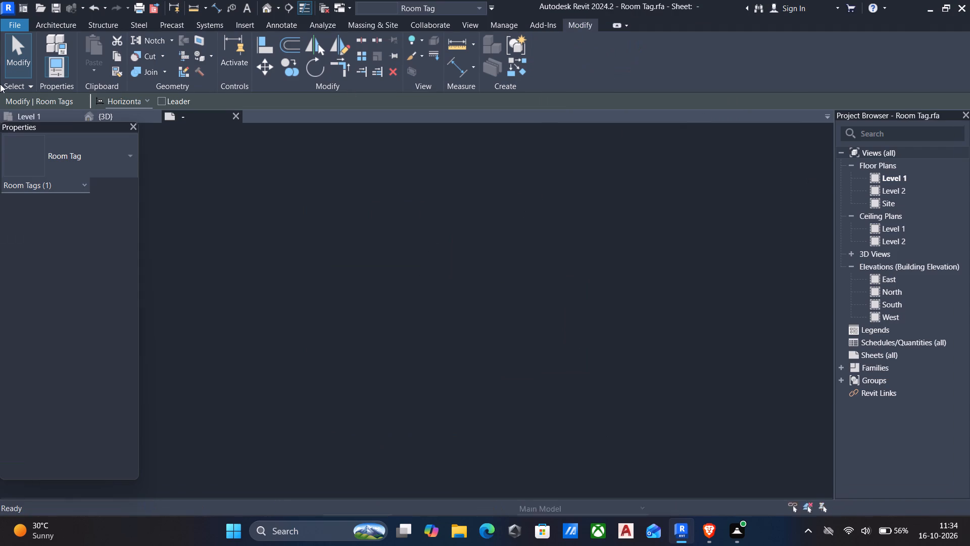
click(401, 295)
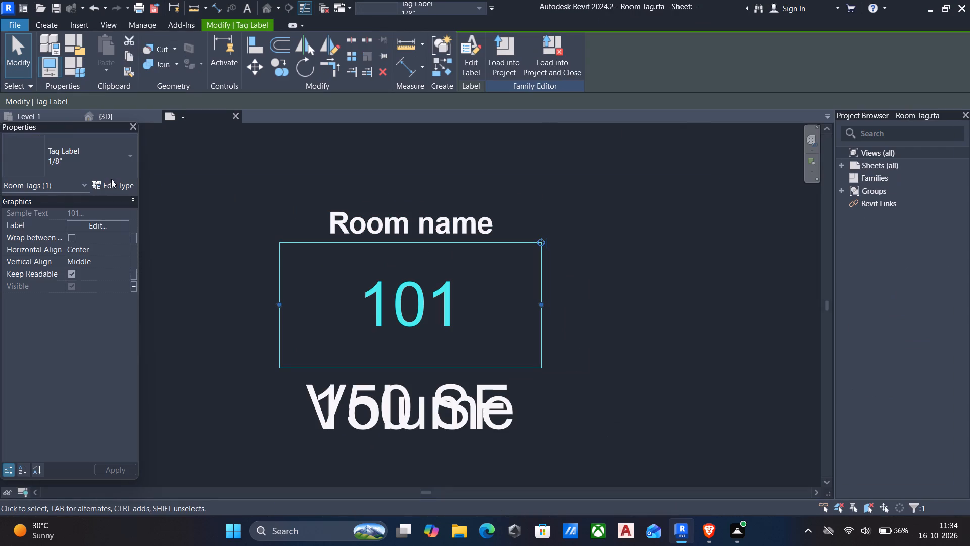
click(112, 179)
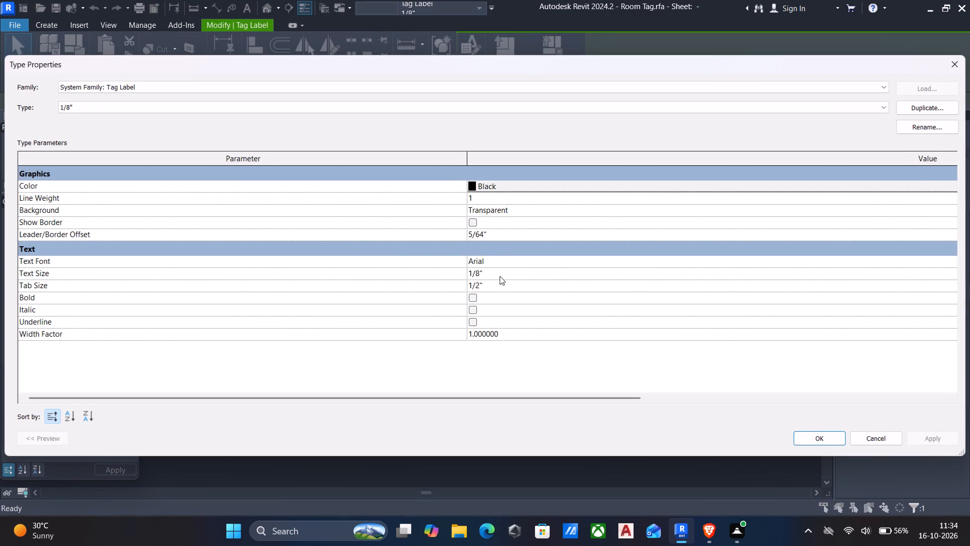
click(500, 274)
key(0)
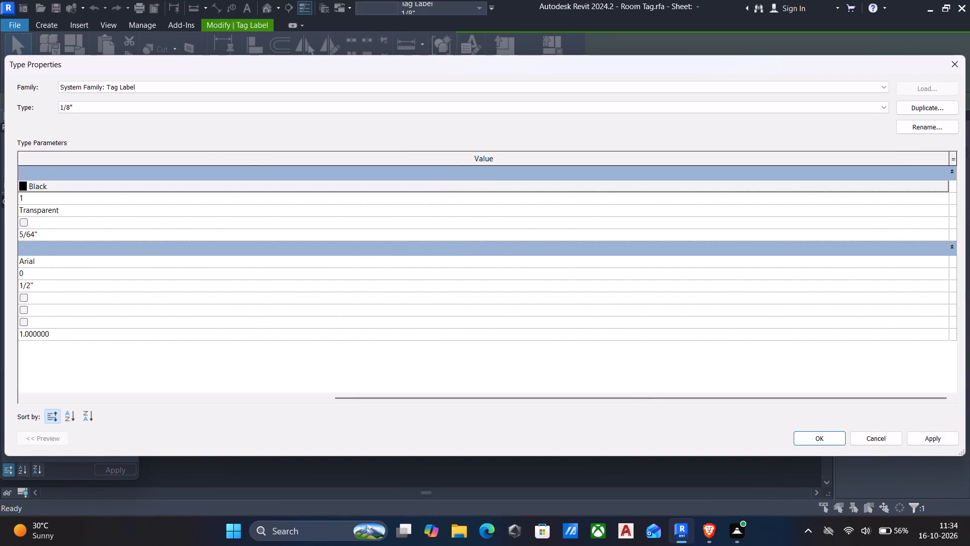
text(.05)
key(shift+quotedbl)
key(Return)
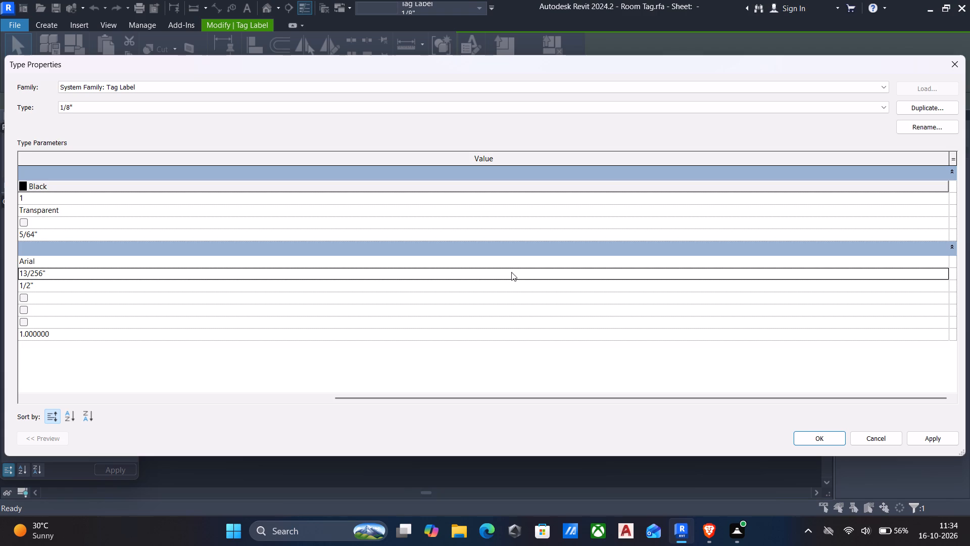
click(950, 433)
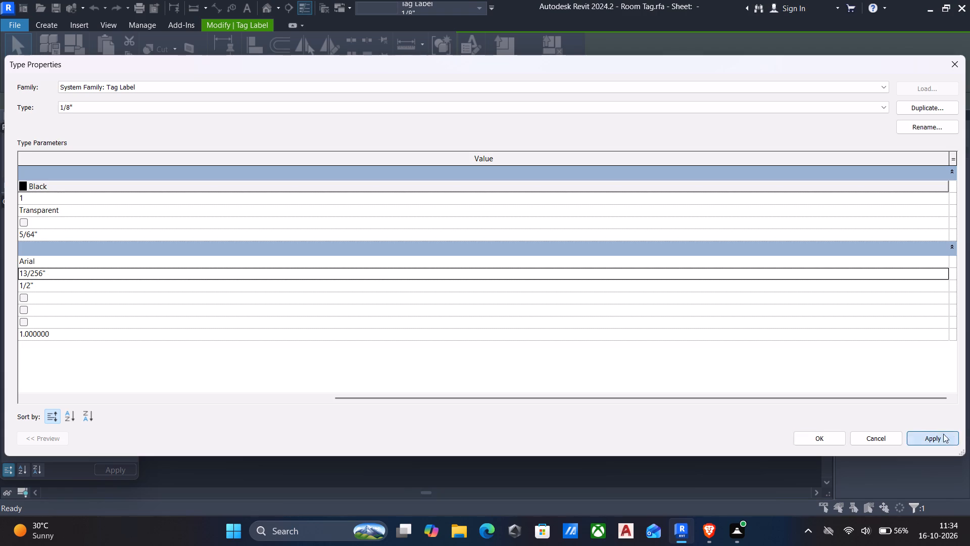
click(812, 438)
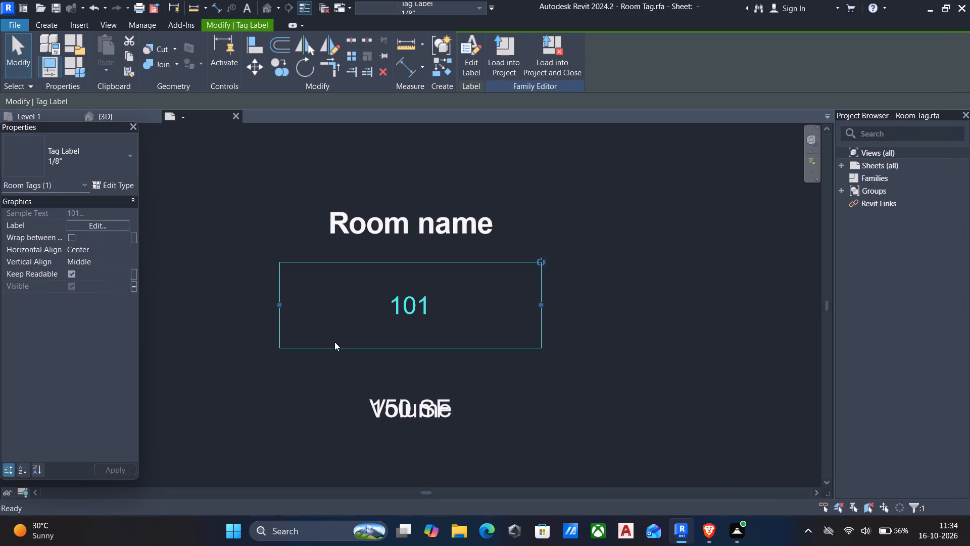
Load the edited Room Tag family into the project, overwriting the existing version.
click(495, 59)
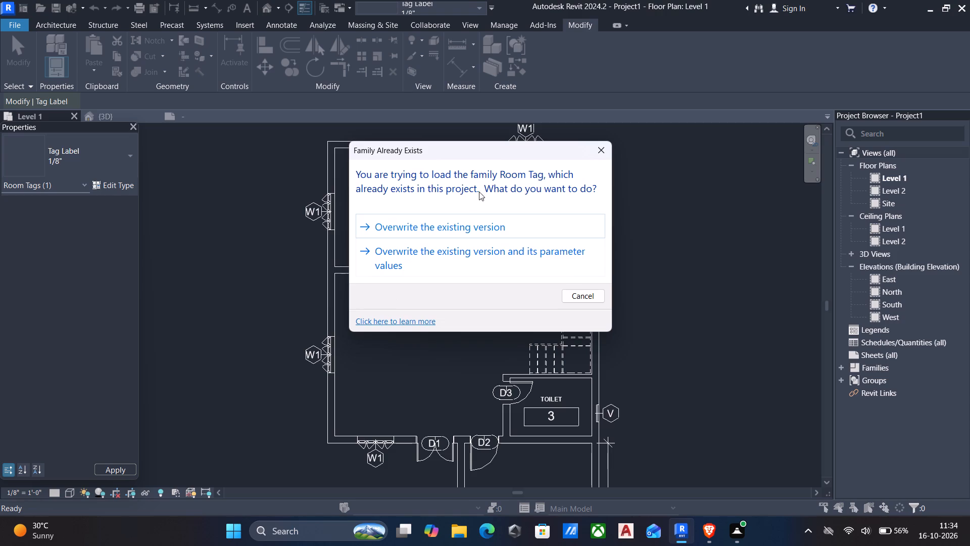
click(449, 225)
Replace the room number in the northwest bedroom's tag with the room size 13' X 13'.
scroll(384, 211, up, 4)
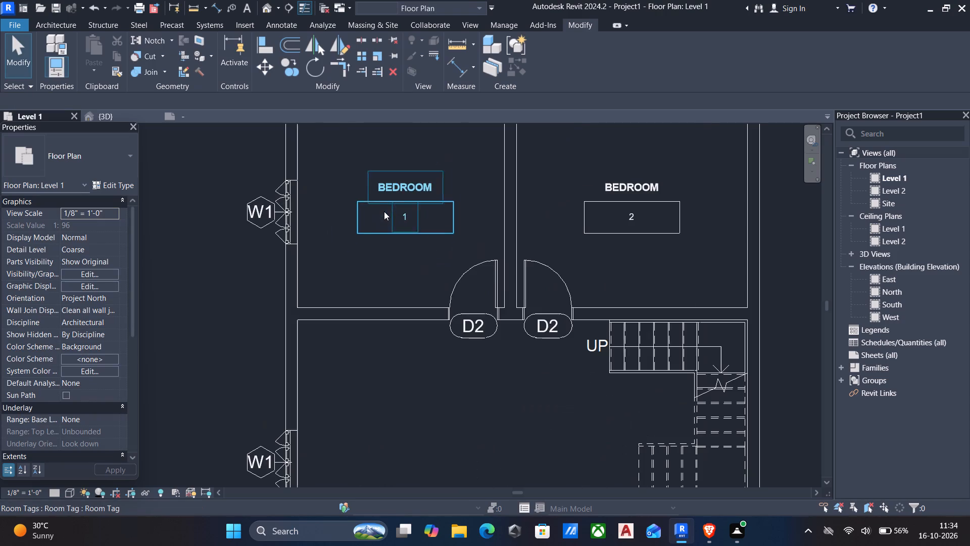
click(402, 216)
click(402, 216)
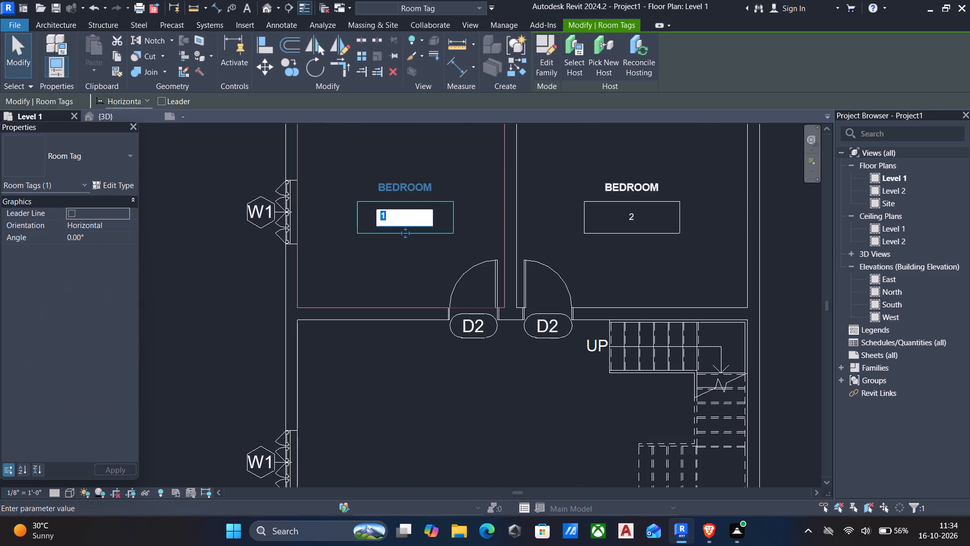
key(BackSpace)
text(13' X)
key(space)
text(13')
click(196, 258)
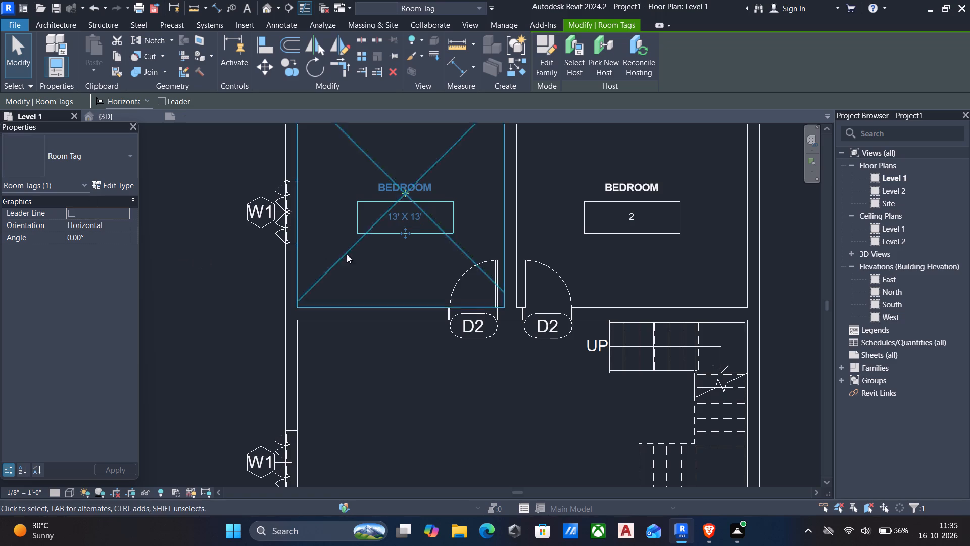
Replace the room number in the northeast bedroom's tag with the room size 14'-6.5" X 13'.
scroll(407, 257, down, 2)
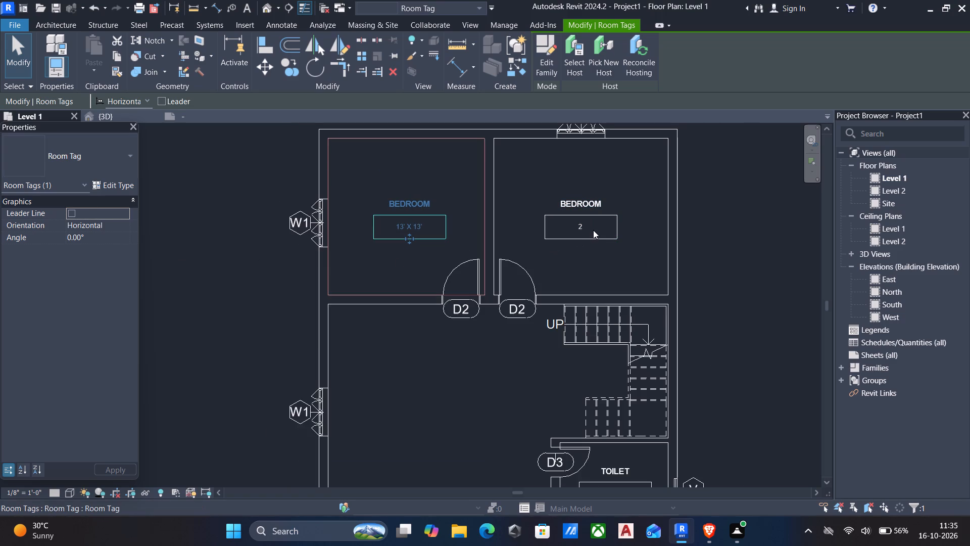
scroll(594, 230, up, 4)
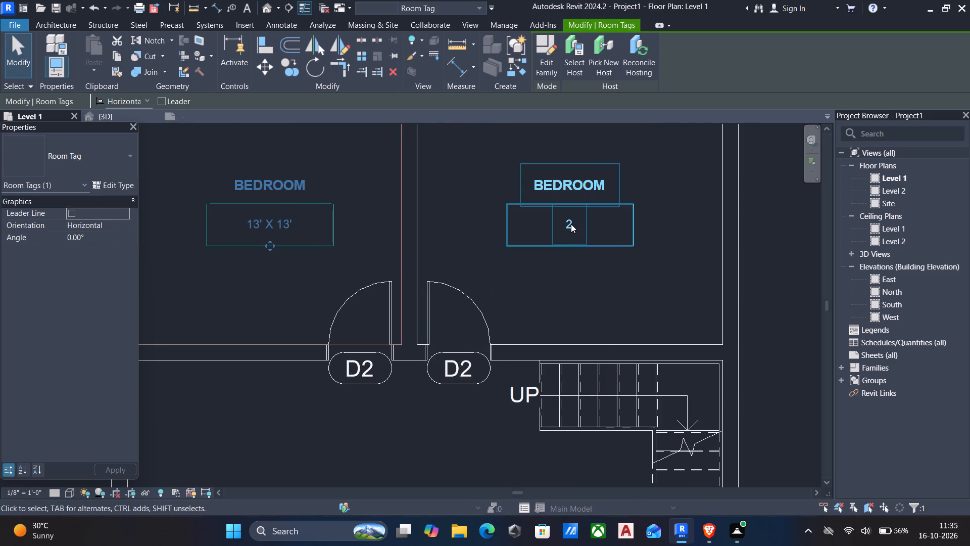
click(571, 224)
click(571, 224)
key(BackSpace)
key(1)
key(4)
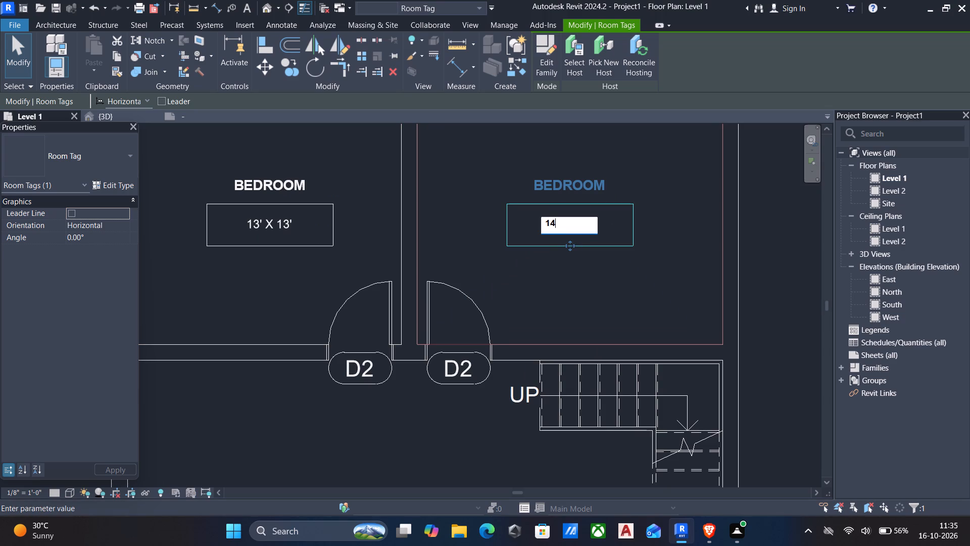
text('6)
key(BackSpace)
text(-6)
text(.5")
key(space)
text(X 13')
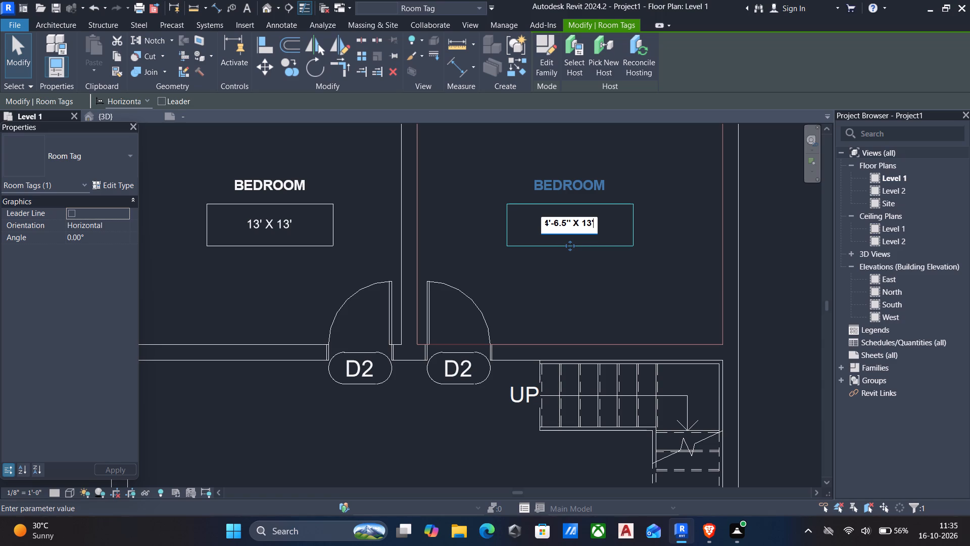
click(603, 270)
scroll(575, 270, down, 4)
middle_drag(574, 267, 573, 247)
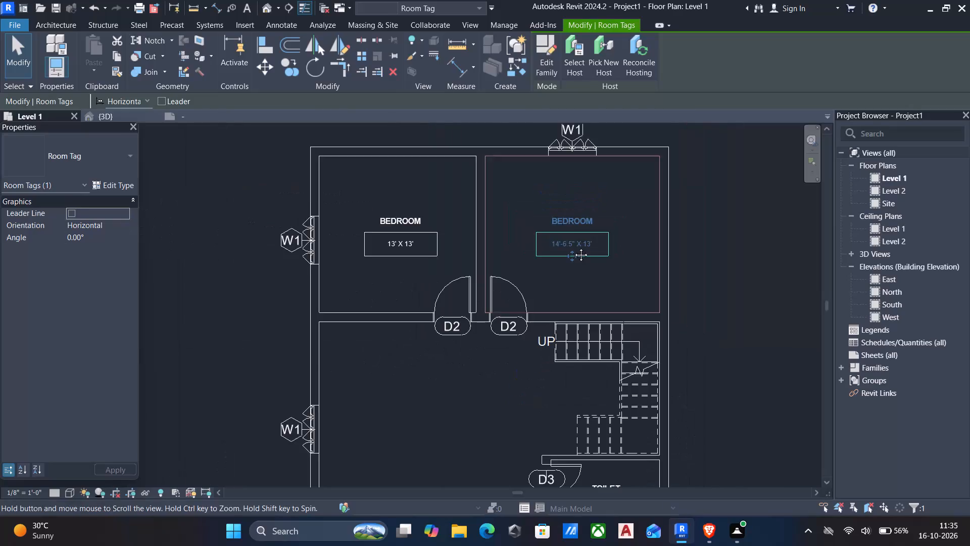
middle_drag(573, 247, 554, 187)
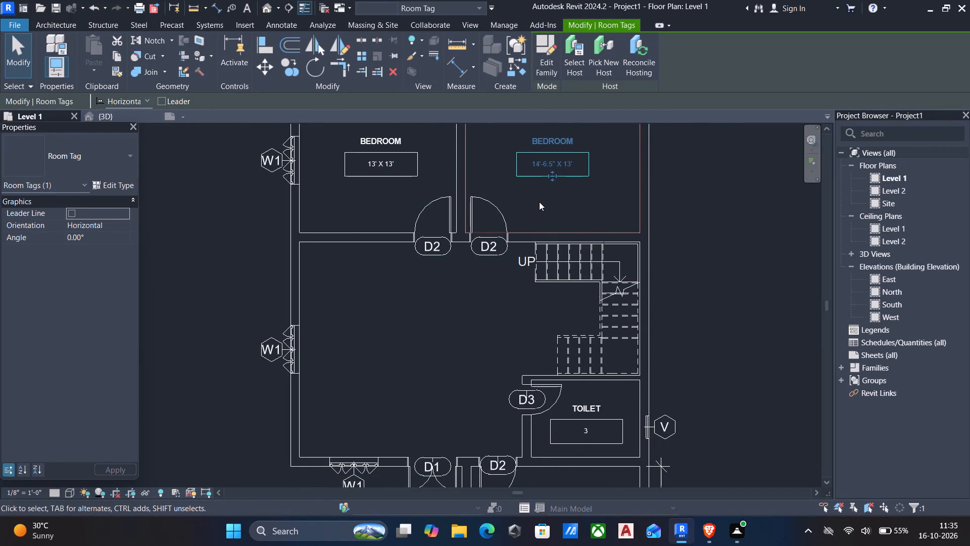
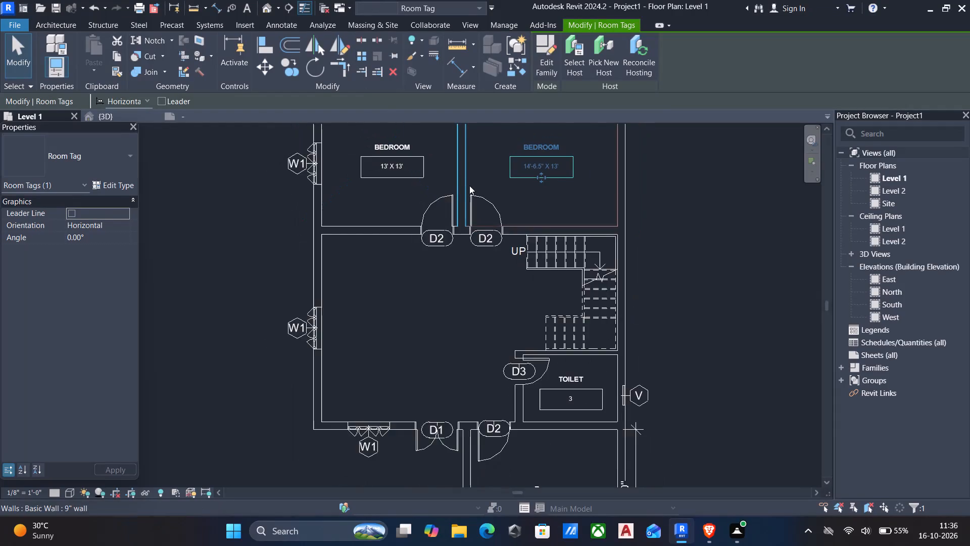
Measure the northwest bedroom's clear width and depth between its inner wall faces.
middle_drag(471, 186, 477, 220)
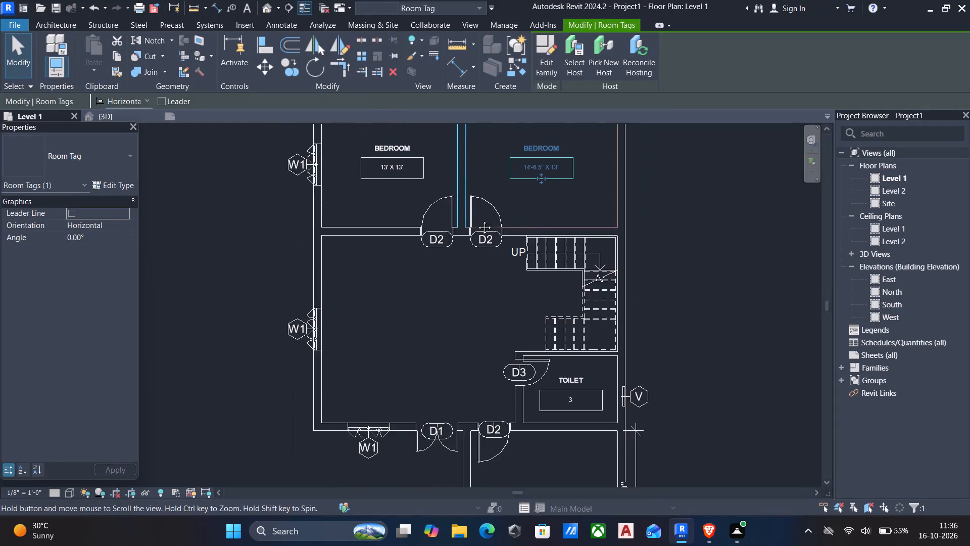
middle_drag(477, 220, 501, 292)
key(d)
key(d)
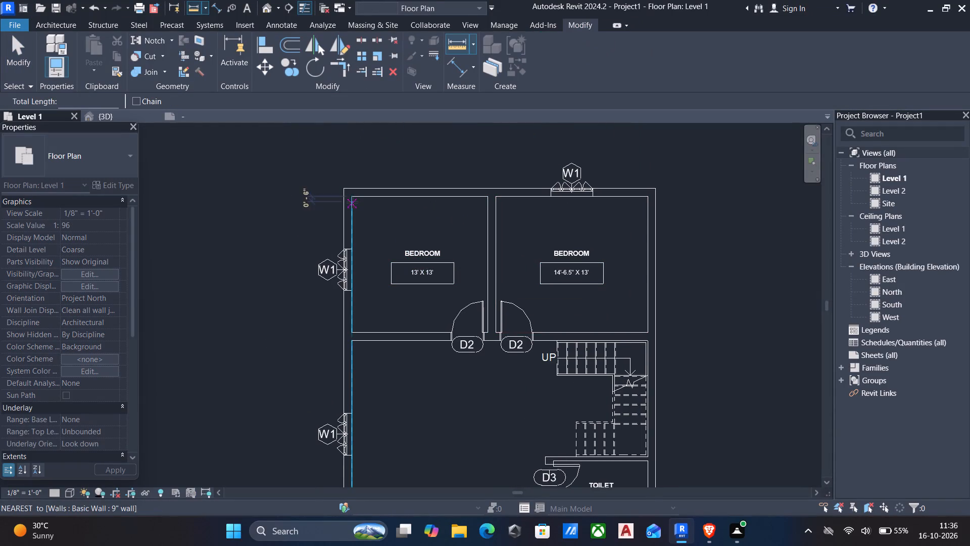
click(353, 195)
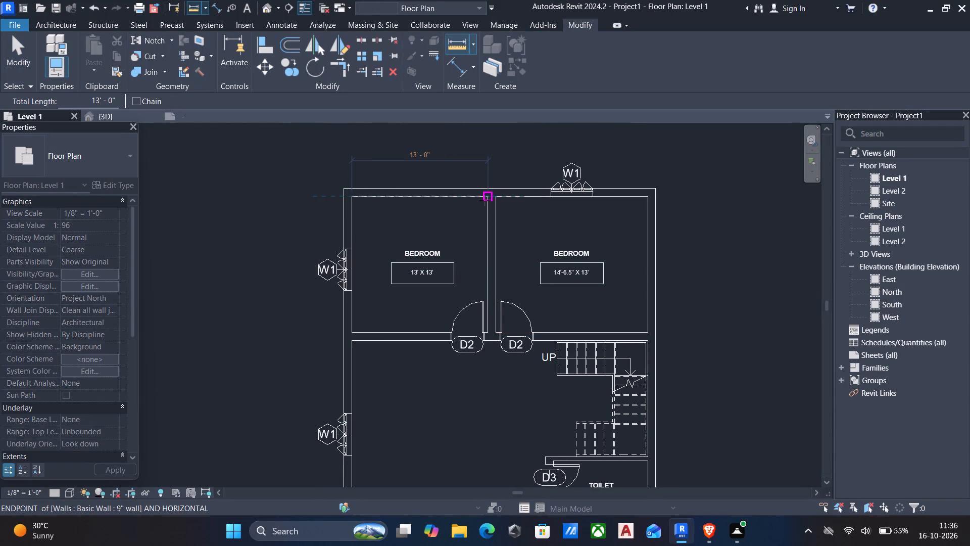
click(485, 200)
click(350, 332)
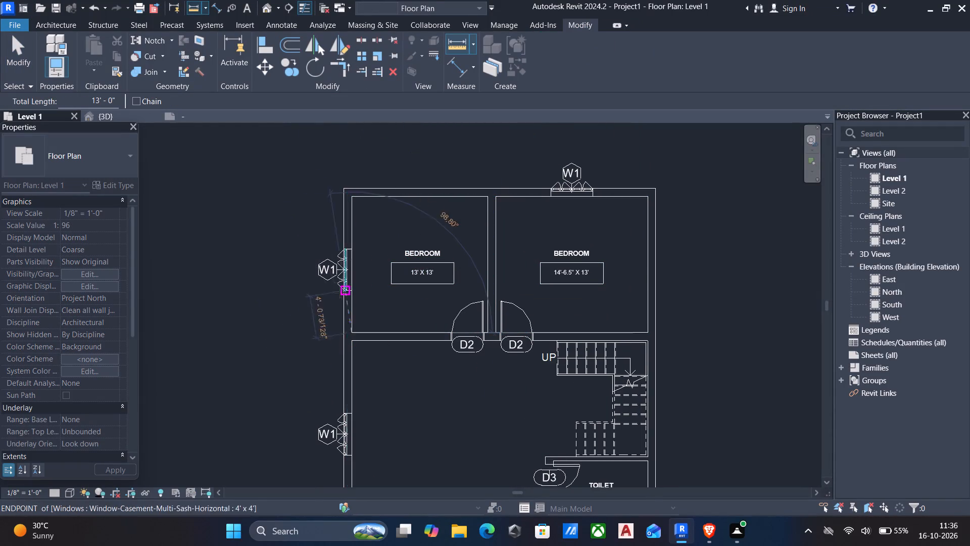
click(350, 199)
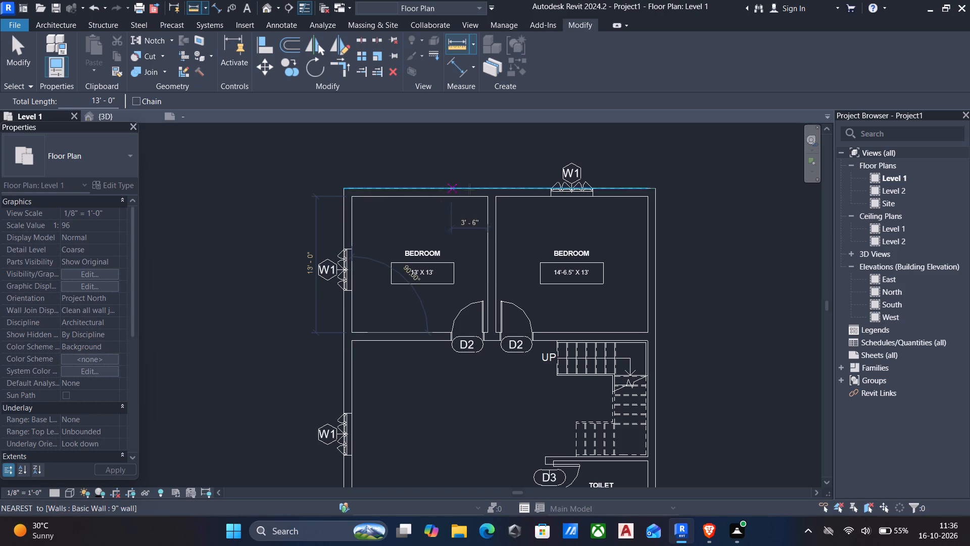
Measure the northeast bedroom's clear width along its north wall and again along its south wall.
click(494, 196)
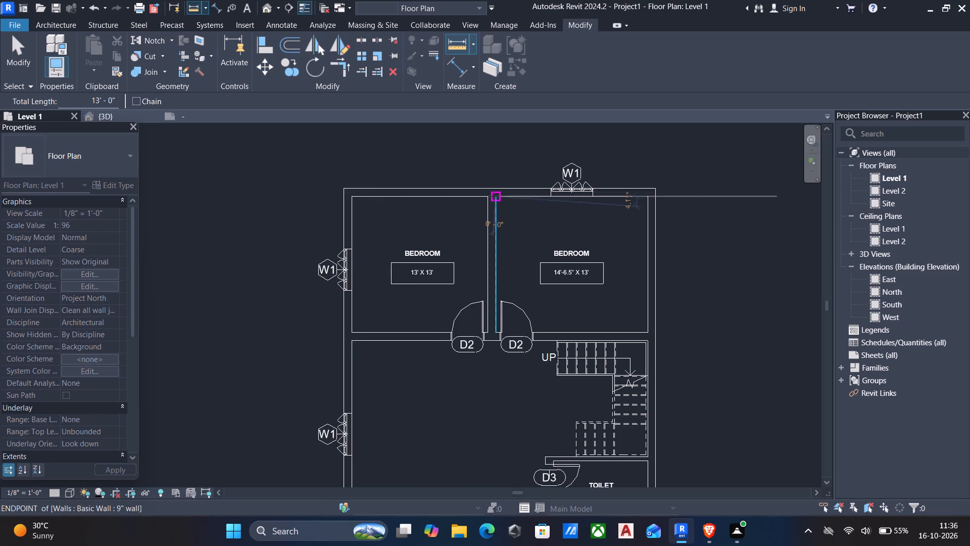
scroll(500, 335, up, 4)
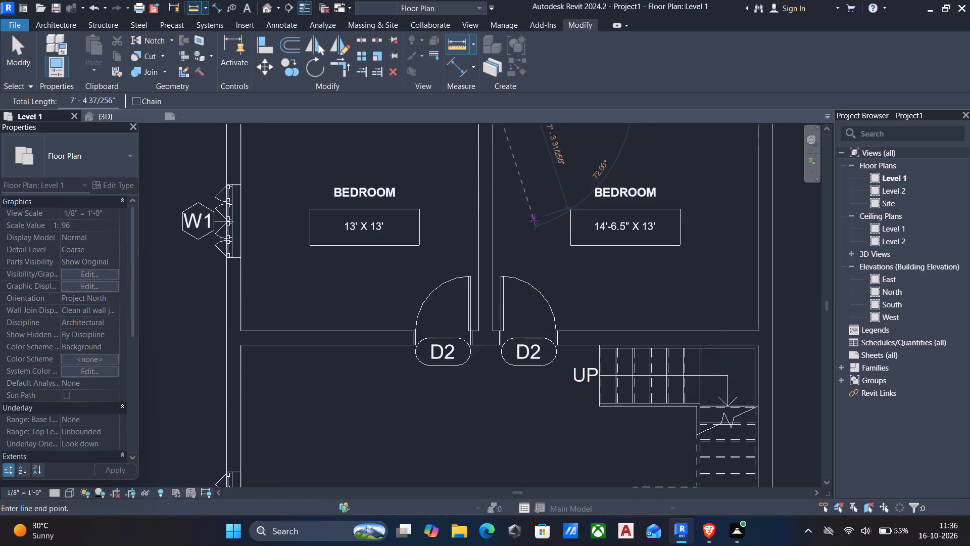
middle_drag(534, 219, 419, 368)
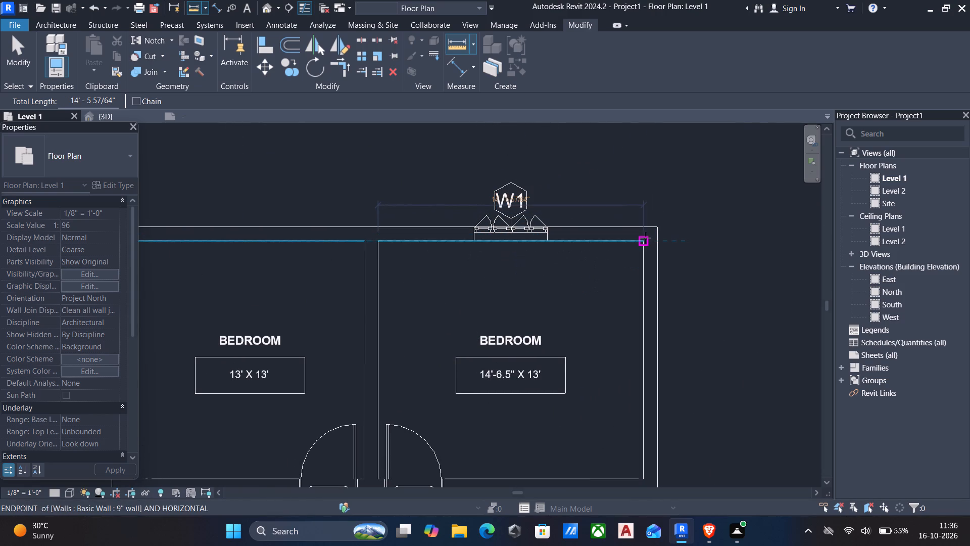
click(644, 241)
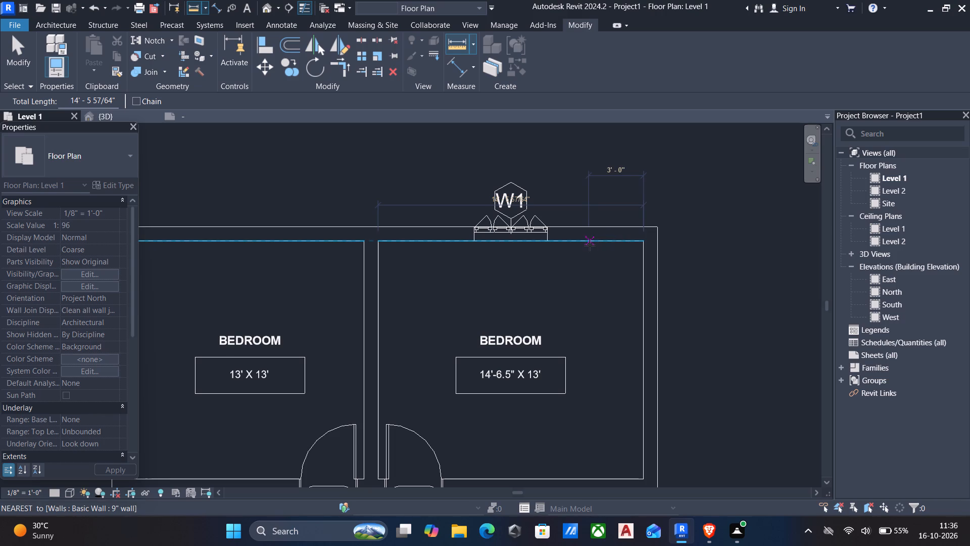
key(Escape)
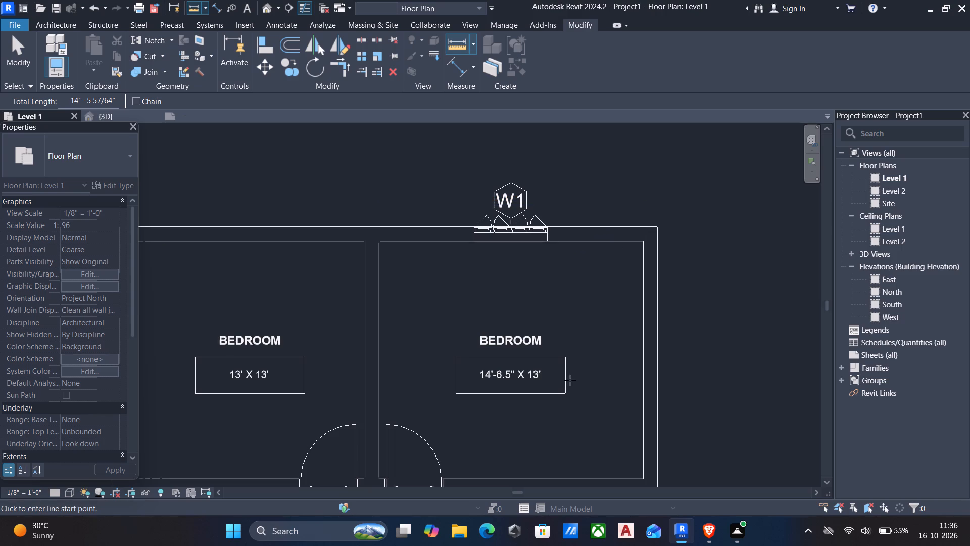
middle_drag(563, 405, 545, 350)
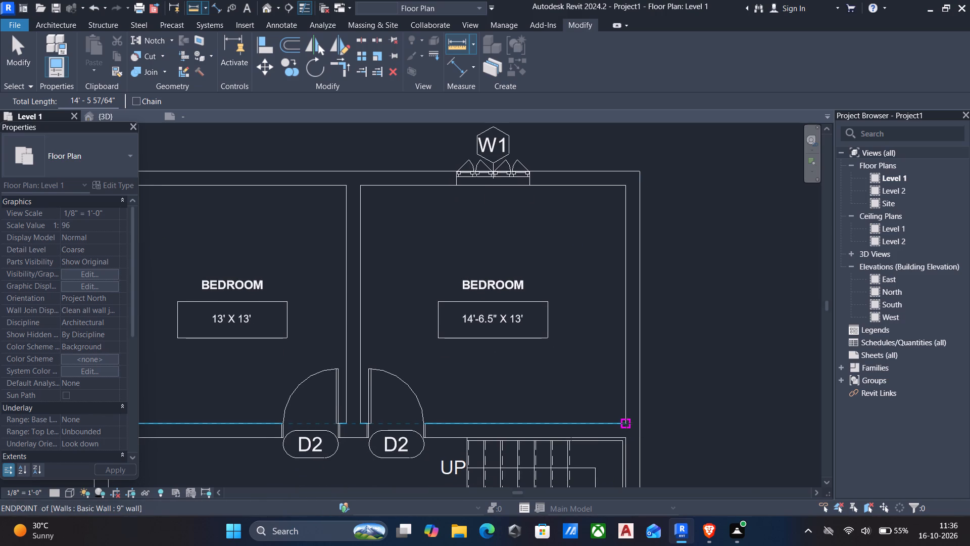
click(626, 423)
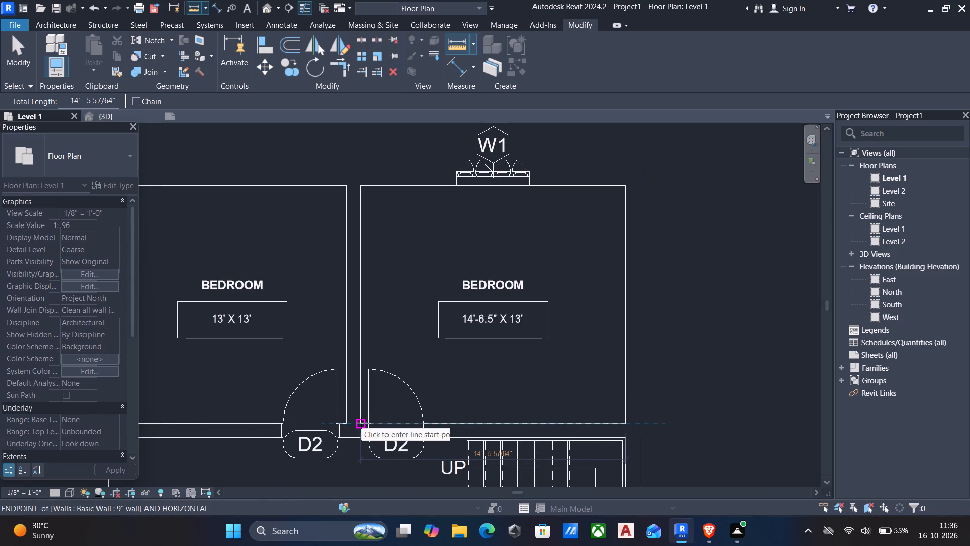
click(361, 423)
key(Escape)
Look over the rest of the Level 1 plan south of the bedrooms, including the toilet and the southern room.
scroll(419, 391, down, 3)
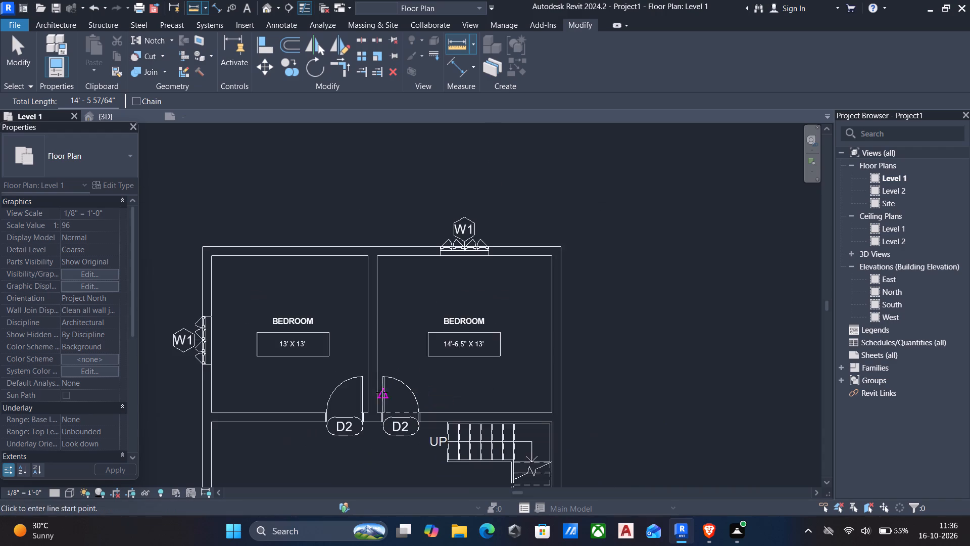
middle_drag(392, 401, 388, 265)
middle_drag(430, 333, 436, 284)
middle_drag(514, 386, 470, 271)
middle_drag(433, 357, 438, 302)
scroll(440, 306, down, 2)
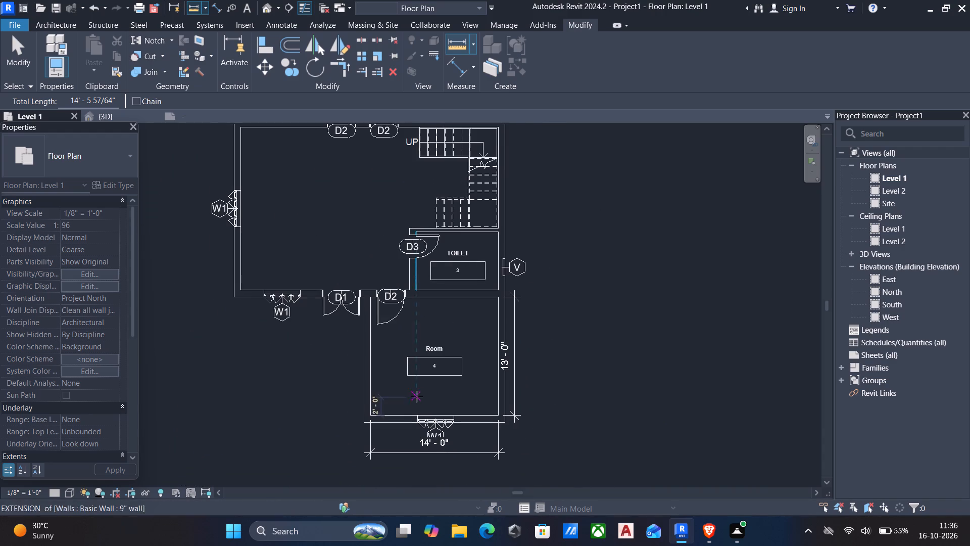
middle_drag(415, 397, 416, 356)
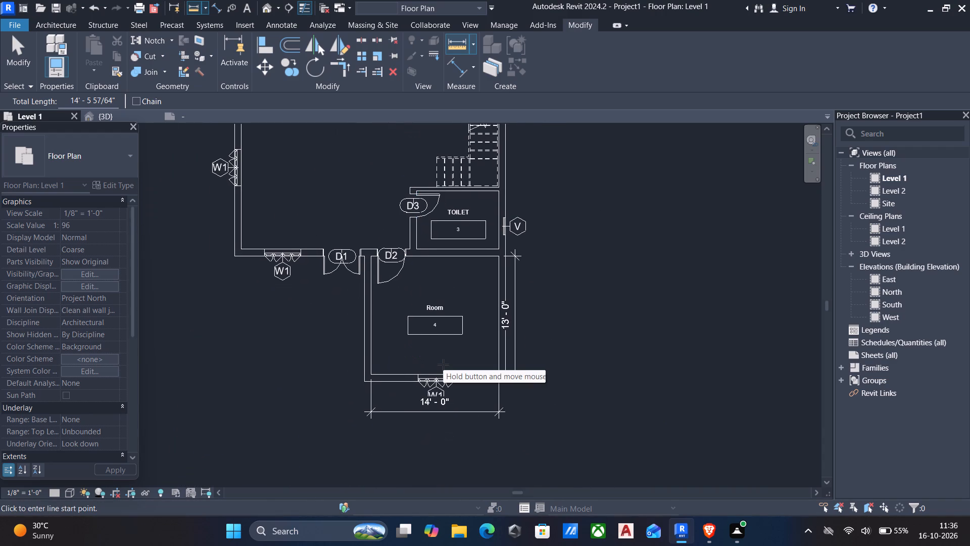
key(Escape)
middle_drag(424, 356, 435, 374)
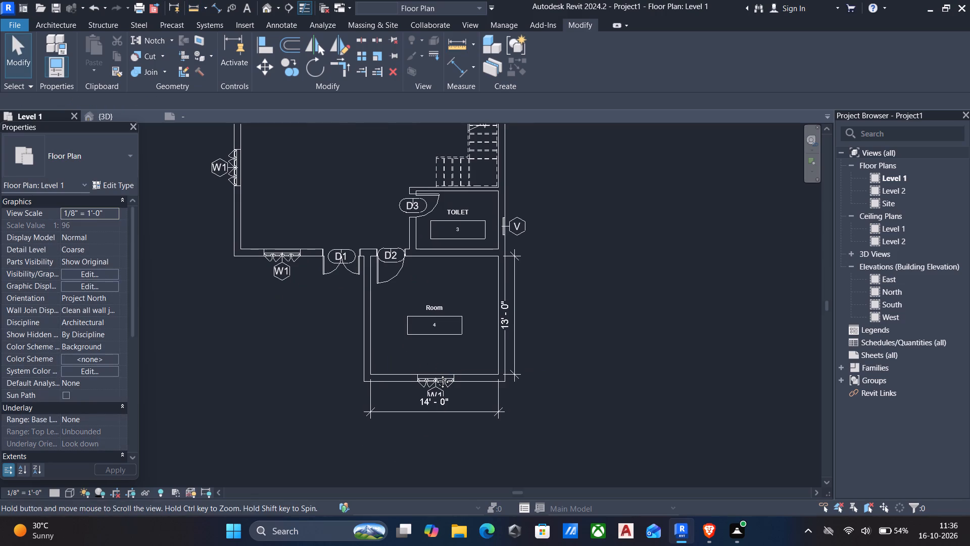
middle_drag(435, 374, 448, 399)
scroll(428, 280, down, 2)
middle_drag(417, 275, 424, 306)
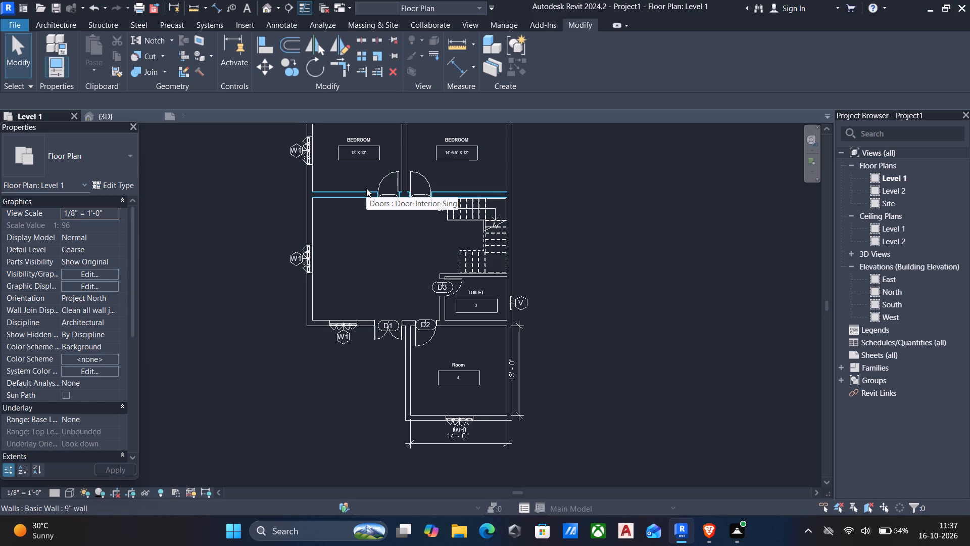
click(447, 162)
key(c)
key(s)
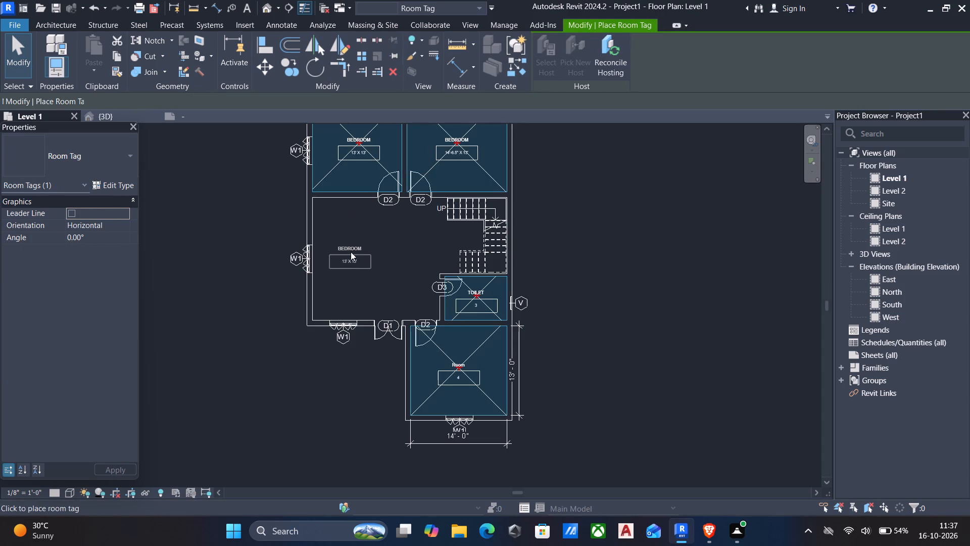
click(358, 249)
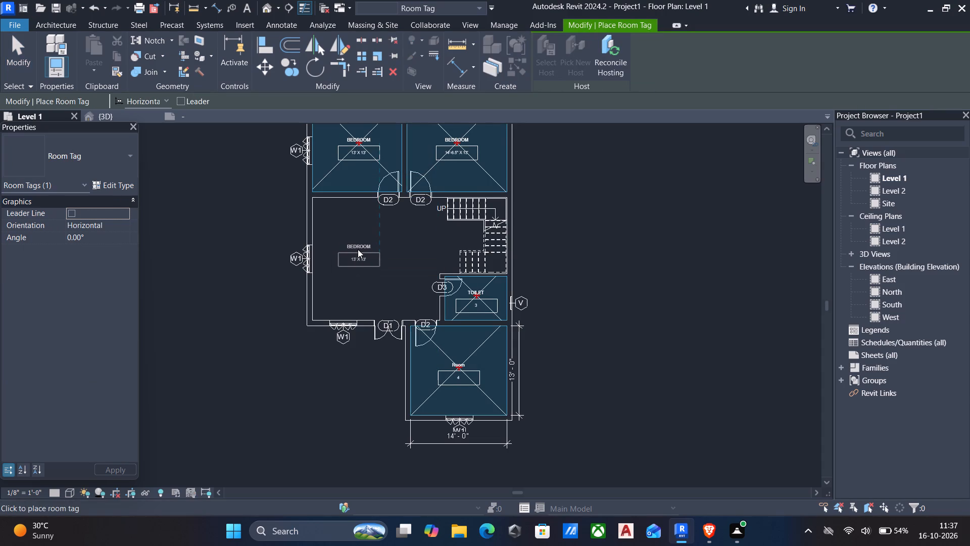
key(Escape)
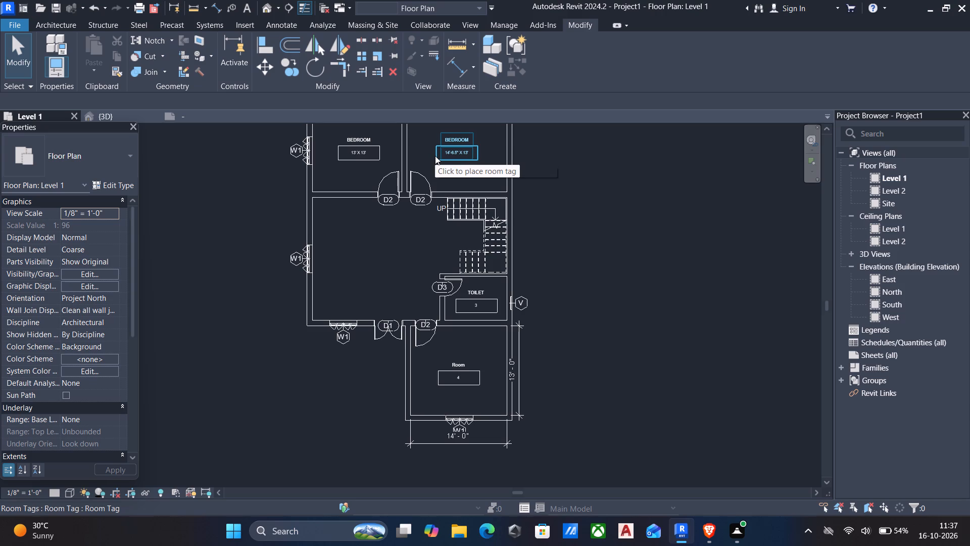
Place a tagged room in the large central space beside the stair, south of the two bedrooms.
click(48, 25)
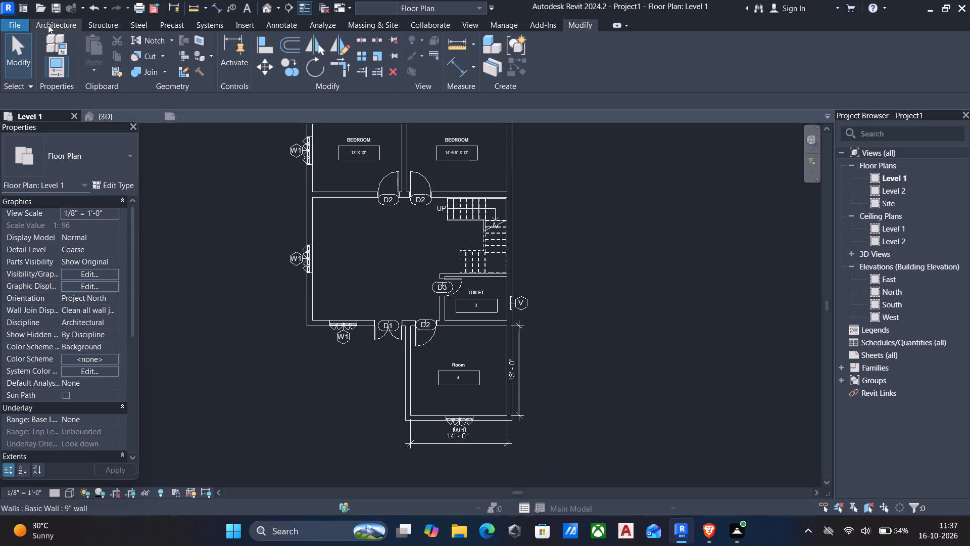
click(584, 49)
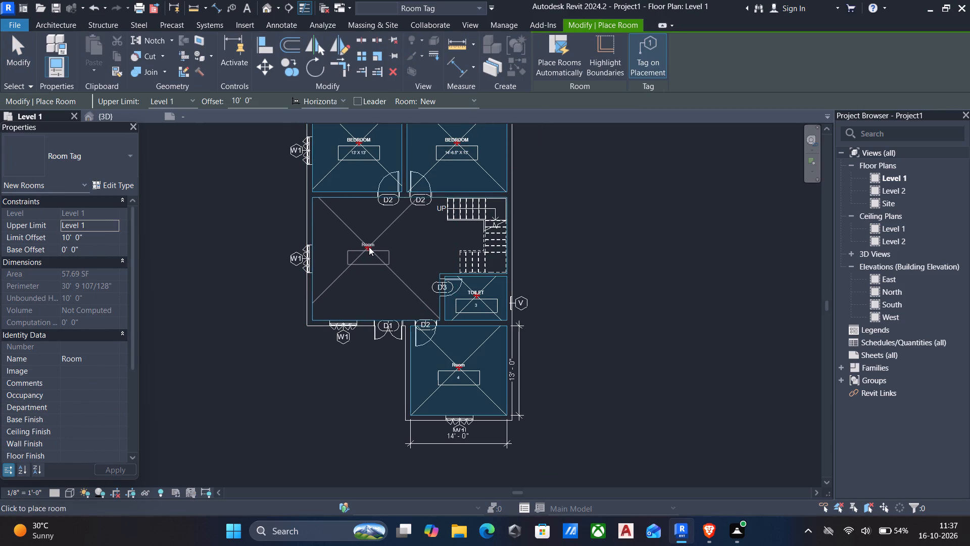
click(369, 247)
key(Escape)
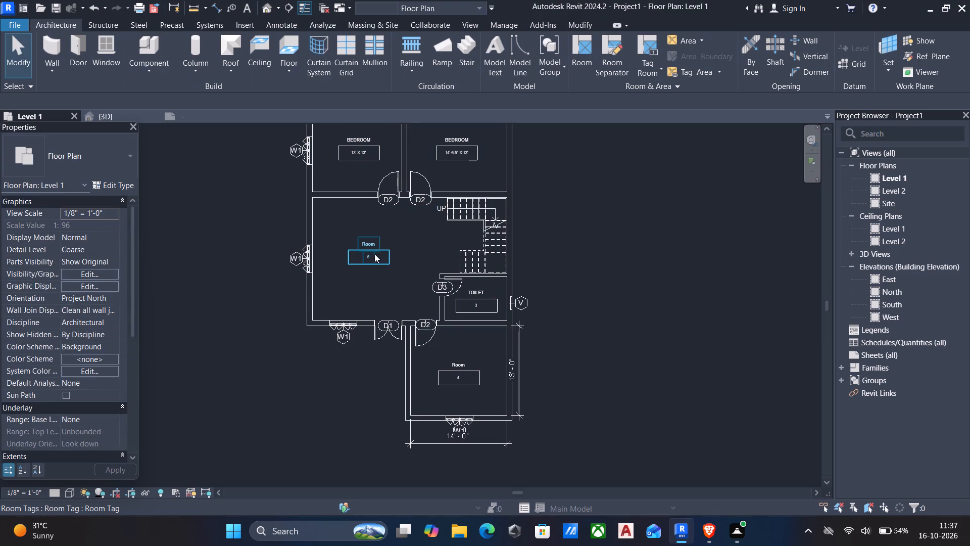
key(Escape)
Rename the room in the central space's tag as LIVING/HALL.
click(371, 244)
click(364, 244)
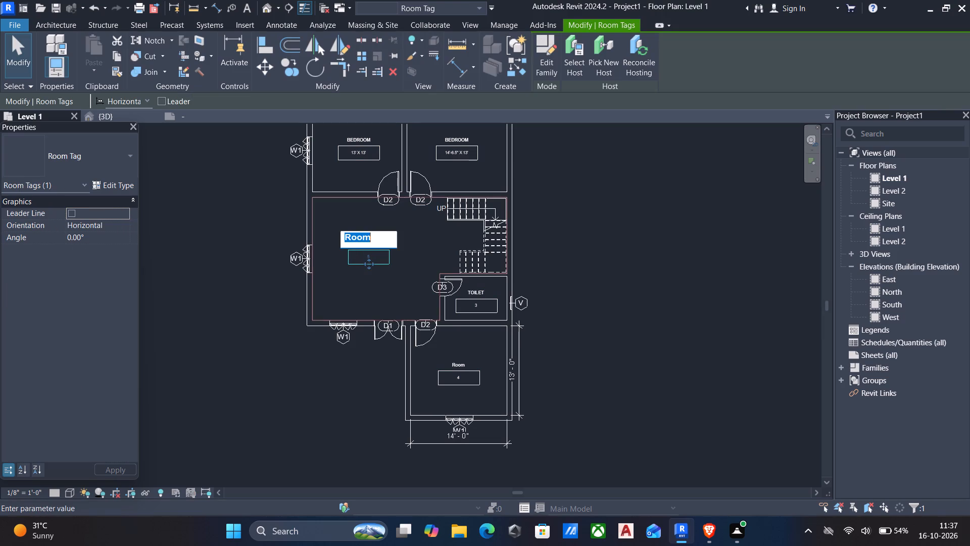
text(LI)
text(VING)
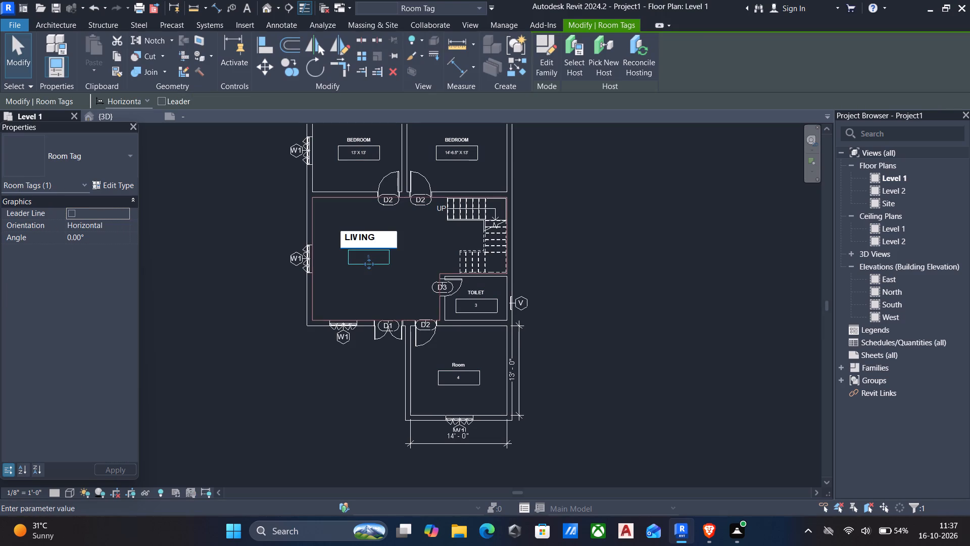
key(slash)
text(HALL)
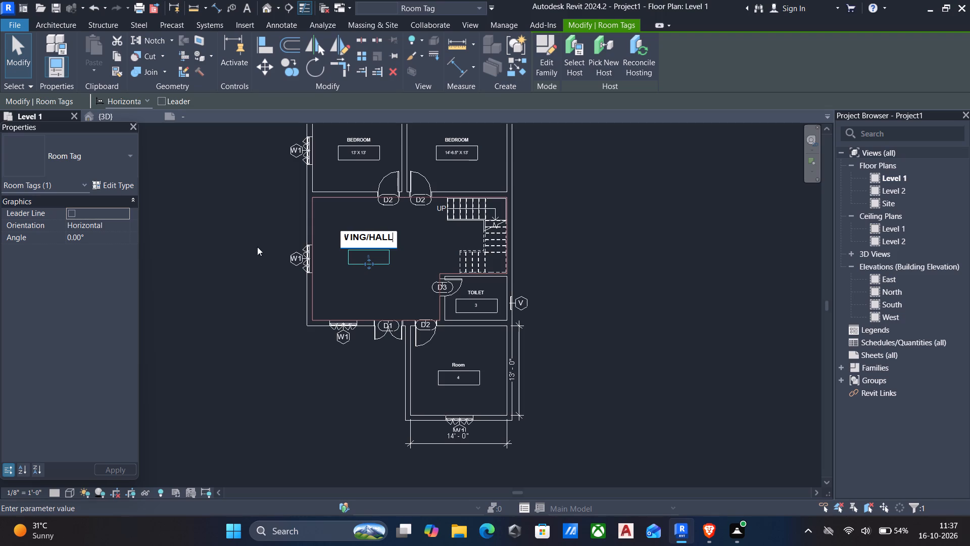
click(237, 246)
Replace the room number in the LIVING/HALL tag with the room size 28'-3.5" X 17'-6".
scroll(376, 256, up, 8)
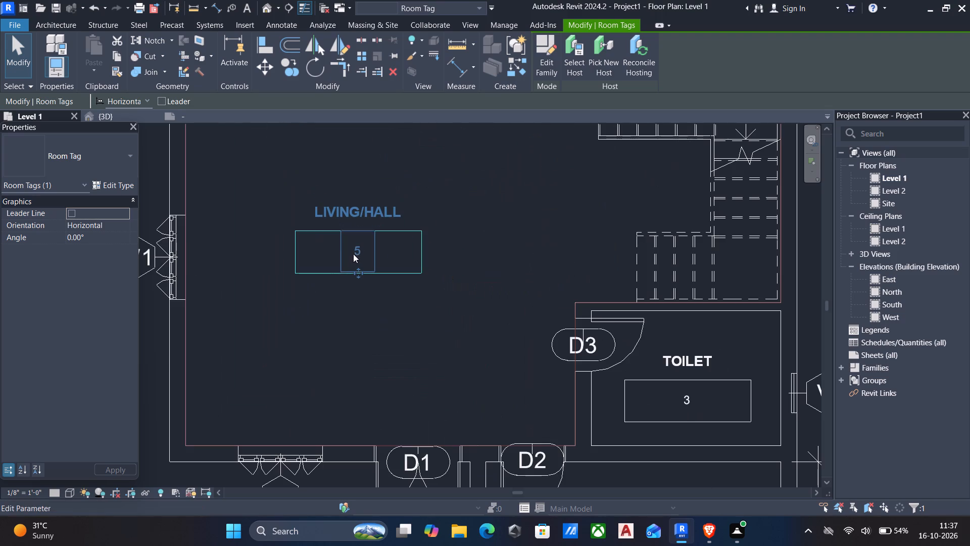
click(354, 254)
key(BackSpace)
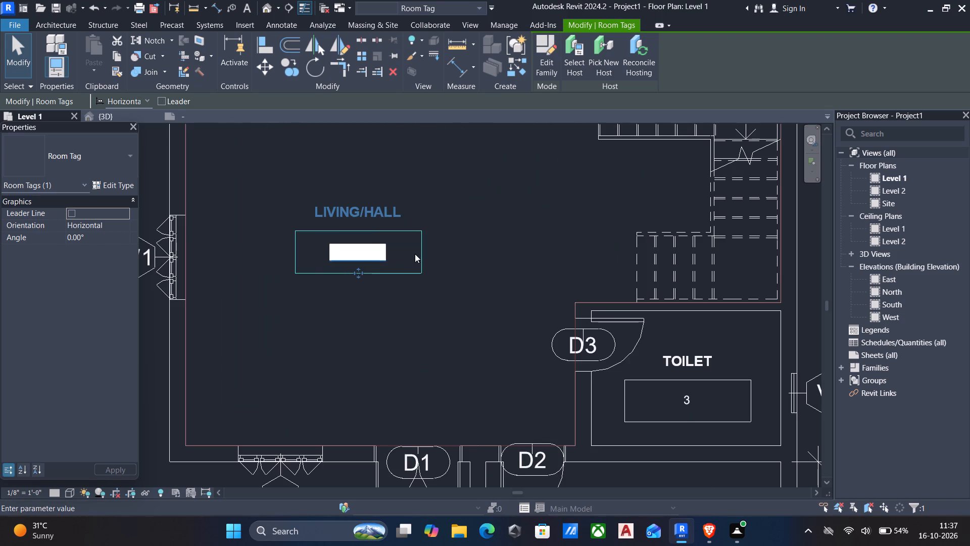
text(28')
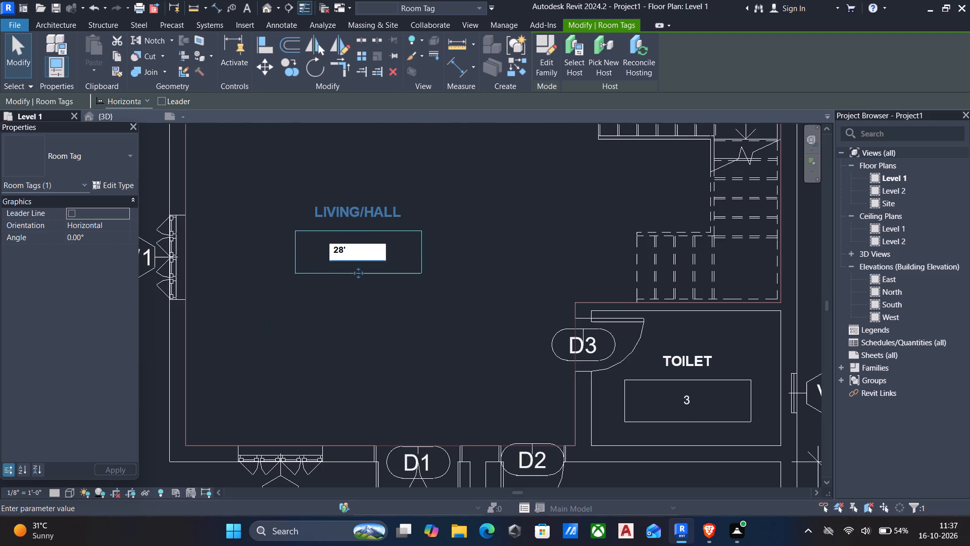
text(3.5" X)
key(space)
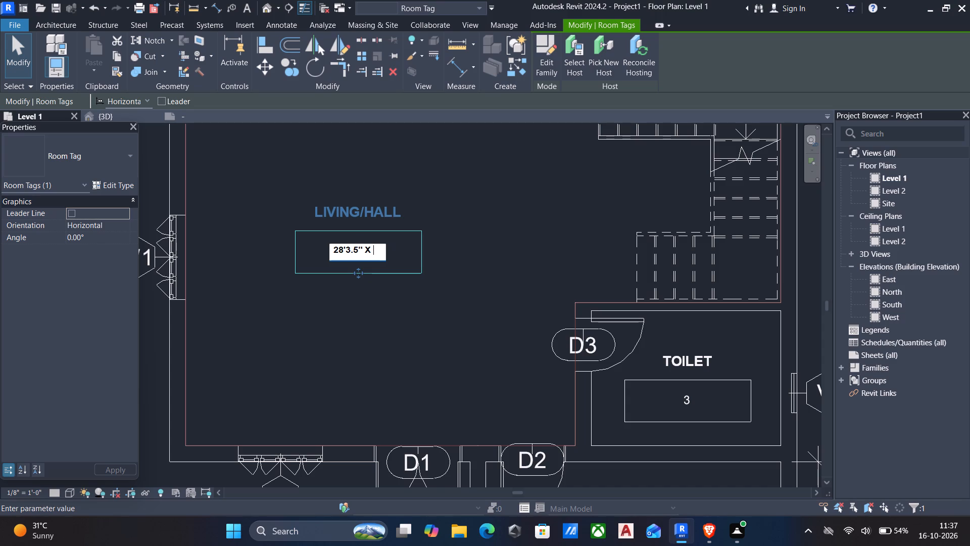
key(Left)
key(Left)
key(Left)
key(Left)
key(Left)
key(Left)
key(Left)
key(minus)
key(Right)
key(Right)
key(Right)
key(Right)
key(Right)
key(Right)
key(Right)
text(17)
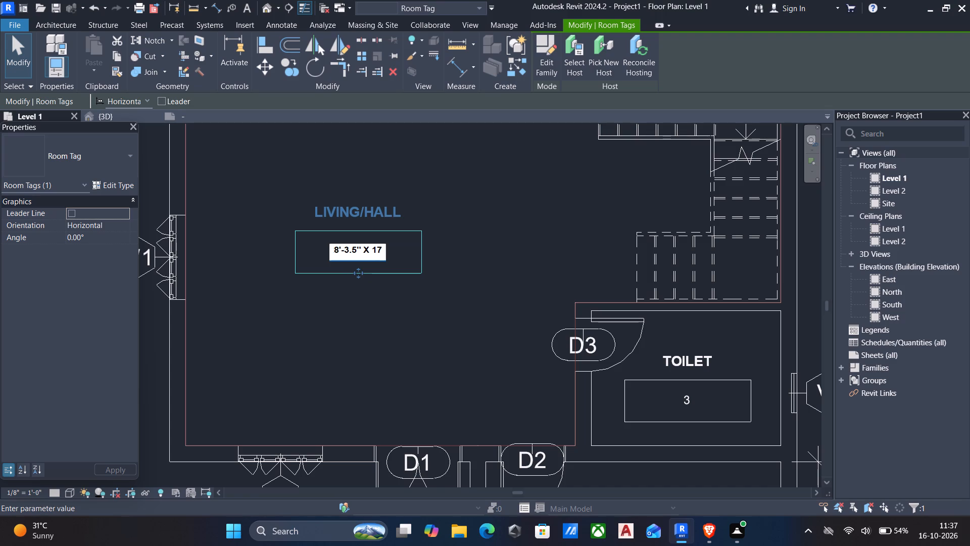
text('-6")
click(362, 316)
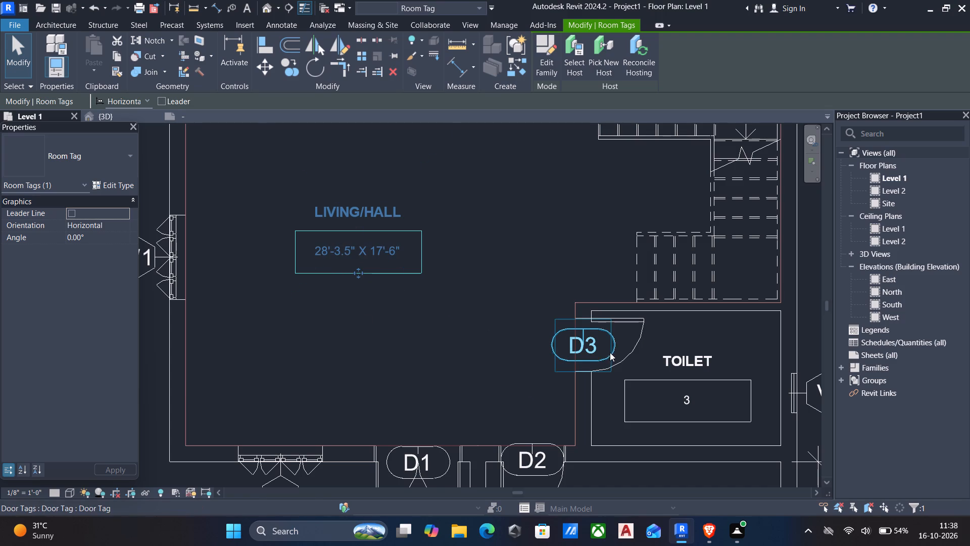
Measure the LIVING/HALL's clear depth along its west wall, between the inner corners.
middle_drag(611, 352, 588, 344)
scroll(588, 343, down, 3)
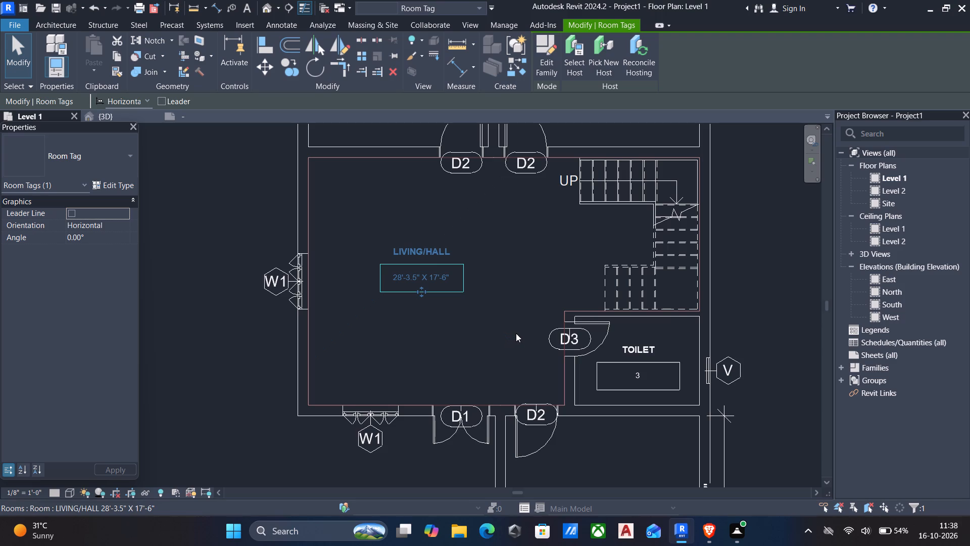
key(d)
text(DD)
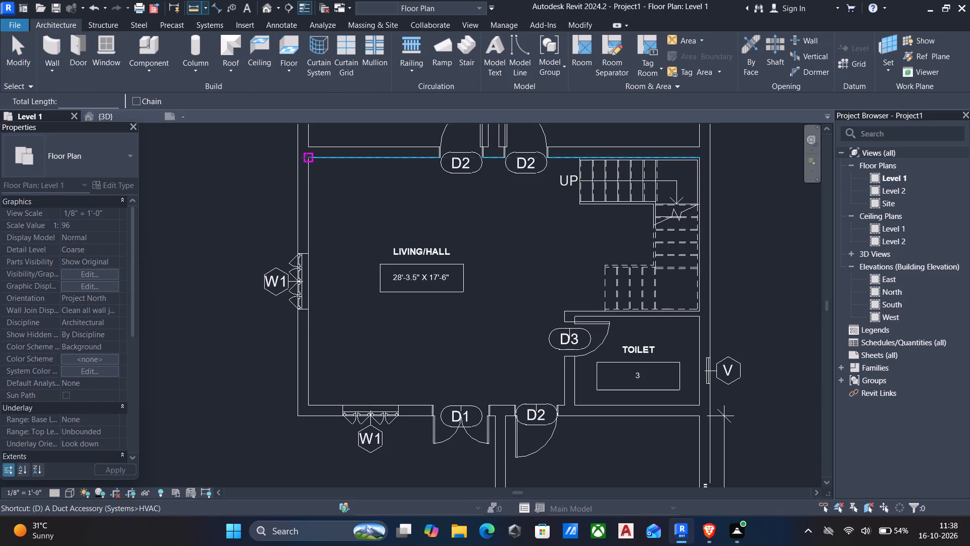
click(307, 158)
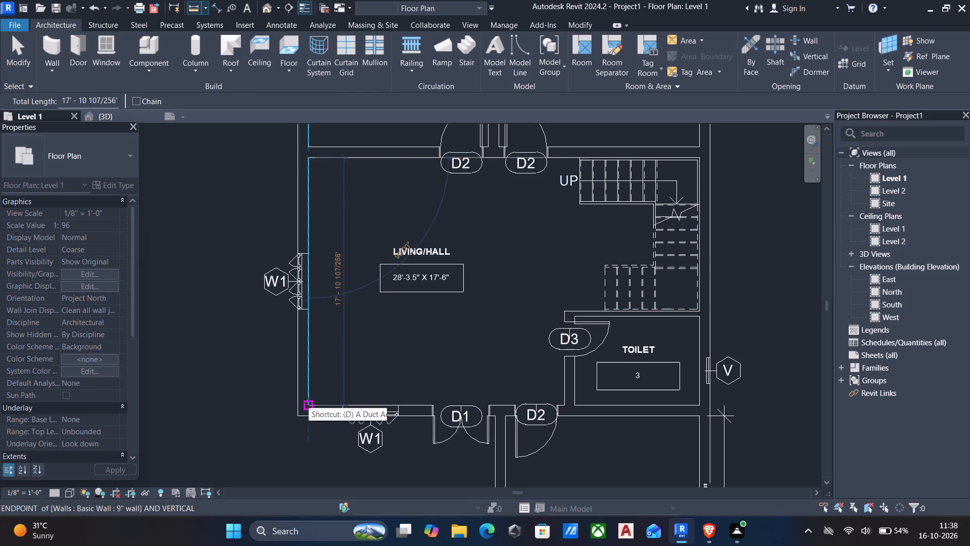
click(309, 402)
key(Escape)
scroll(363, 395, down, 3)
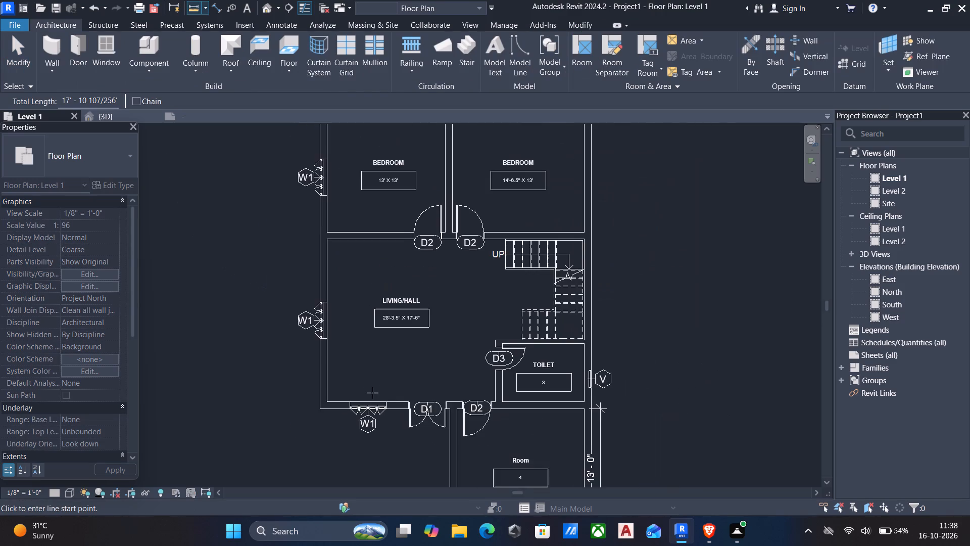
middle_drag(413, 382, 356, 357)
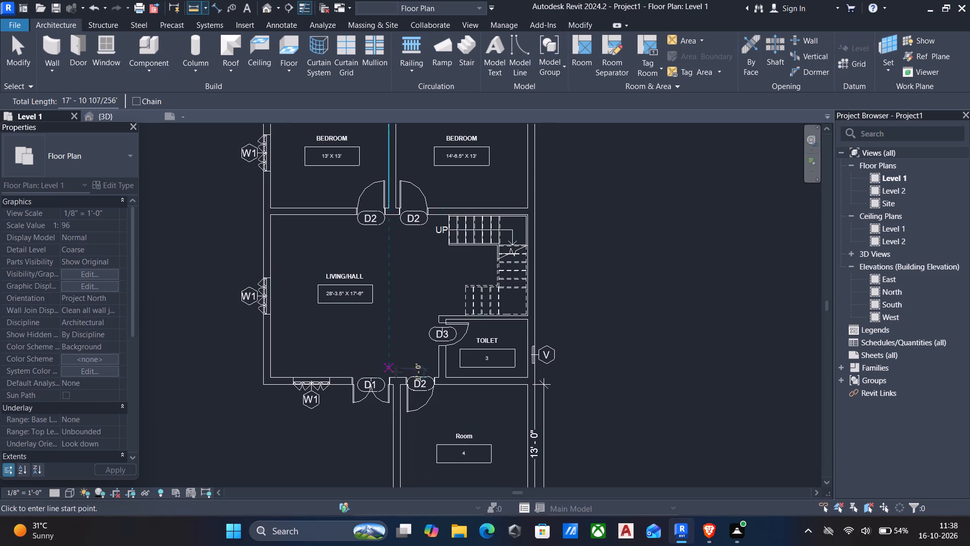
key(Escape)
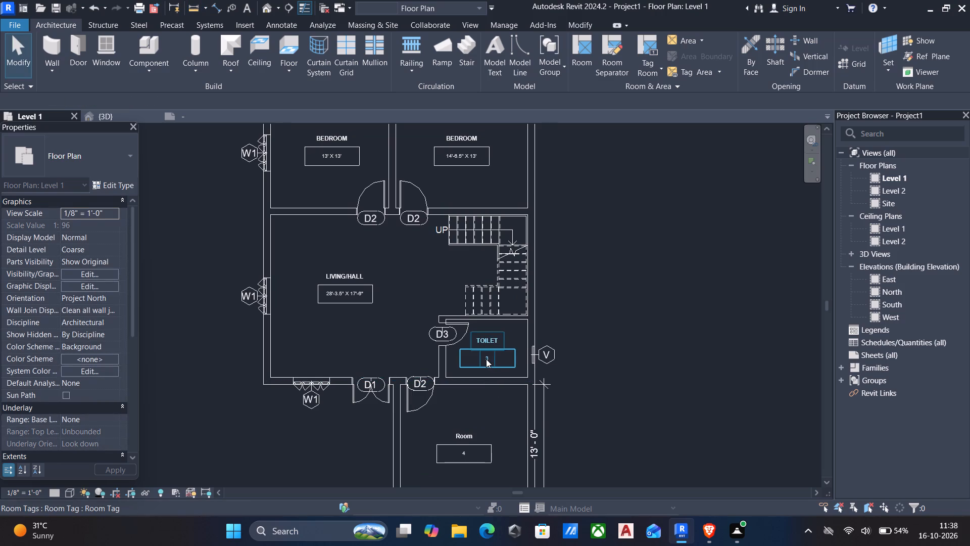
Replace the room number in the TOILET tag with the room size 9' X 5'8".
click(486, 359)
click(486, 359)
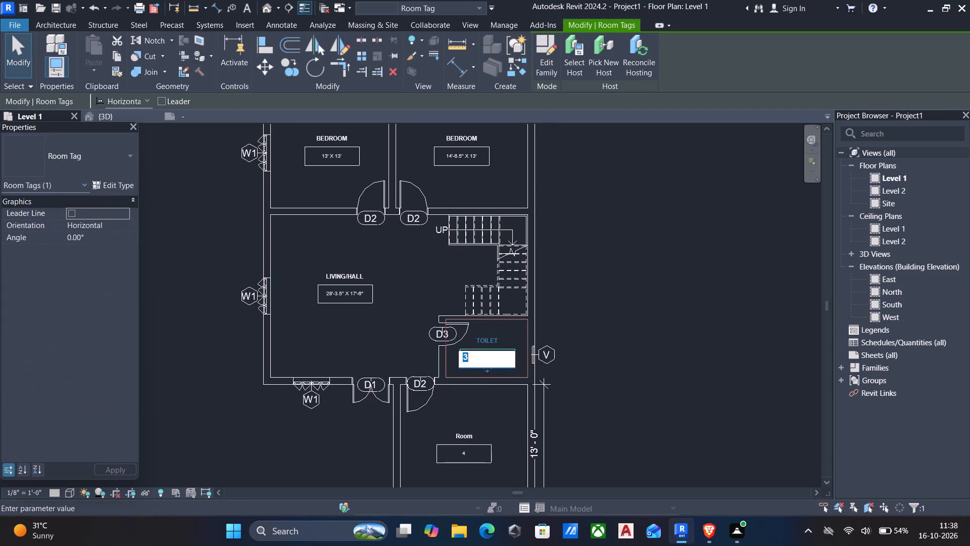
text(9')
key(space)
text(X)
key(space)
text(5'8")
click(623, 322)
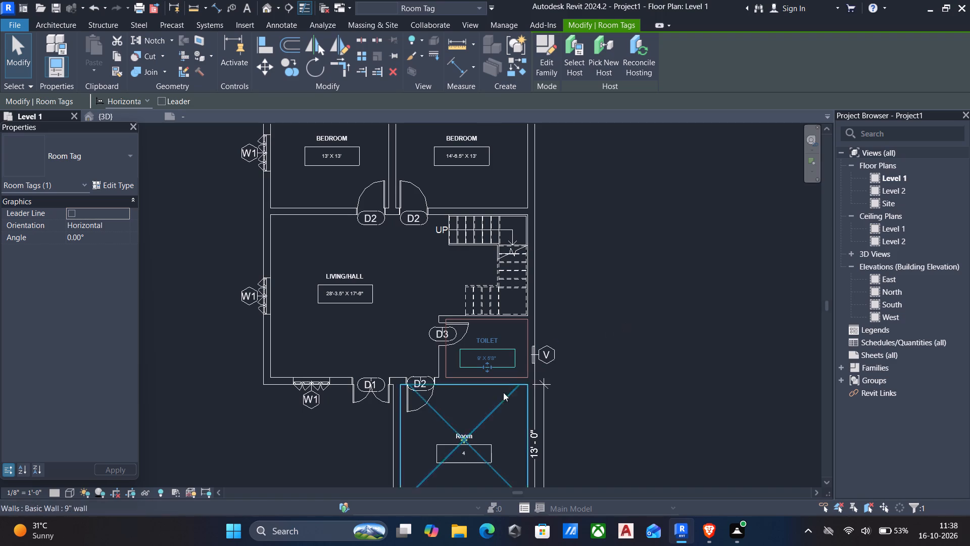
Rename the southern room in its tag as DRG.ROOM.
middle_drag(502, 394, 502, 335)
scroll(461, 381, up, 3)
click(460, 375)
click(460, 375)
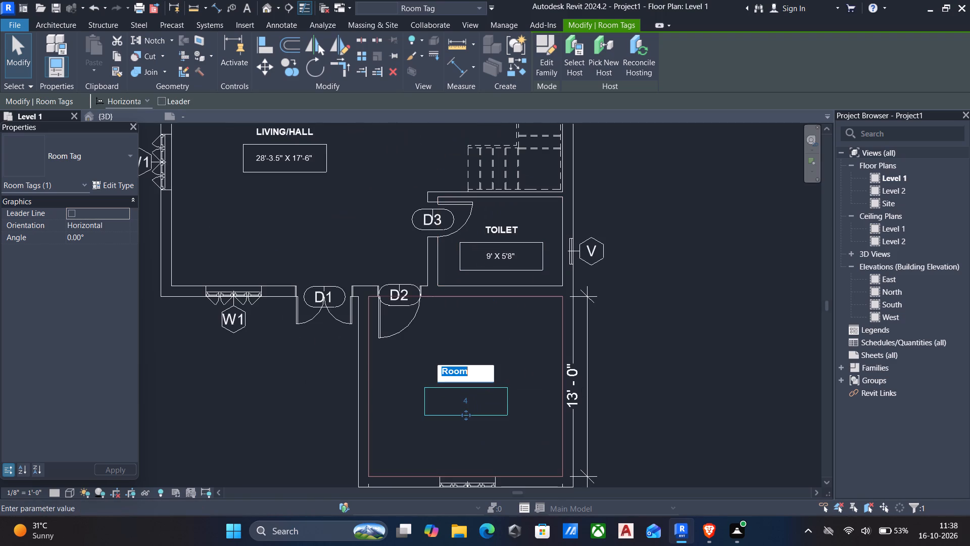
key(BackSpace)
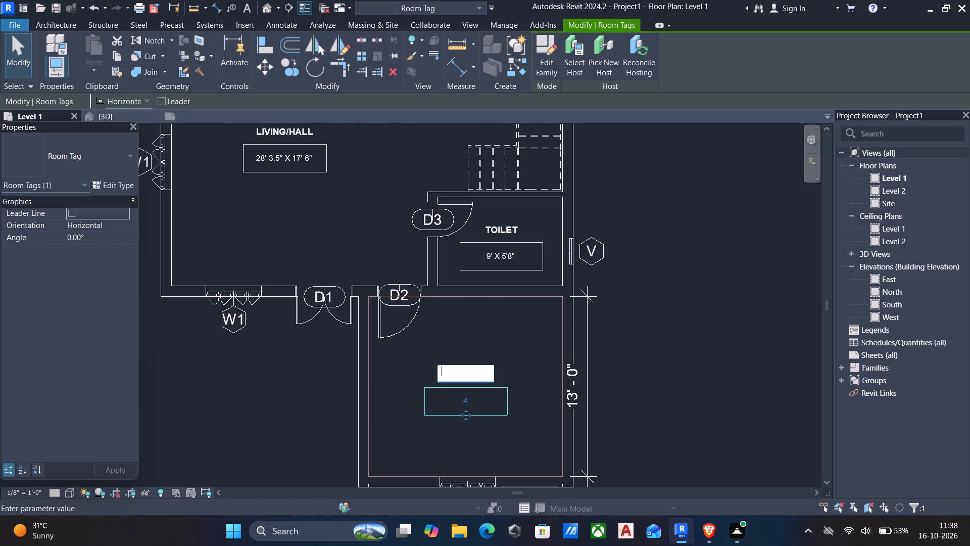
text(DRG)
text(.ROOM)
Replace the room number in the DRG.ROOM tag with the room size 14' X 13'.
scroll(479, 404, up, 4)
click(459, 399)
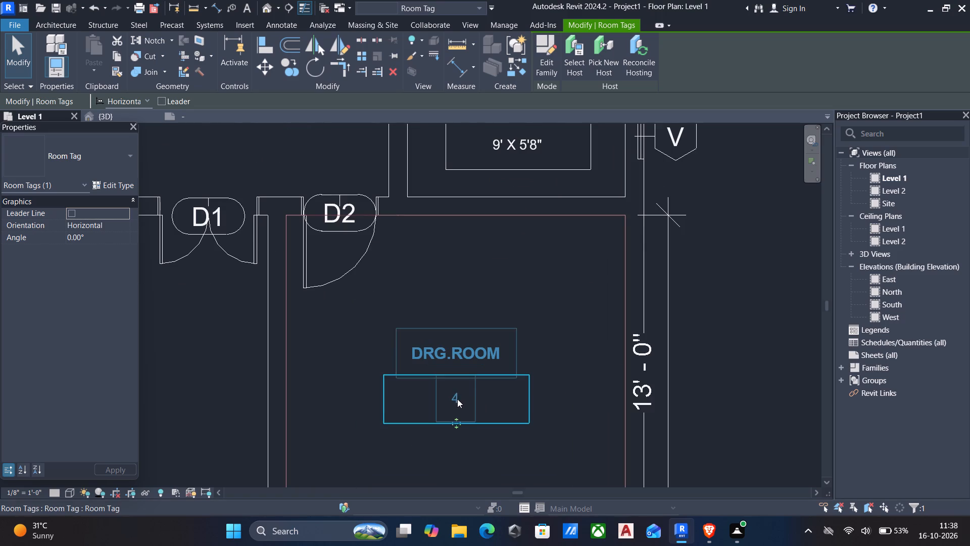
click(454, 399)
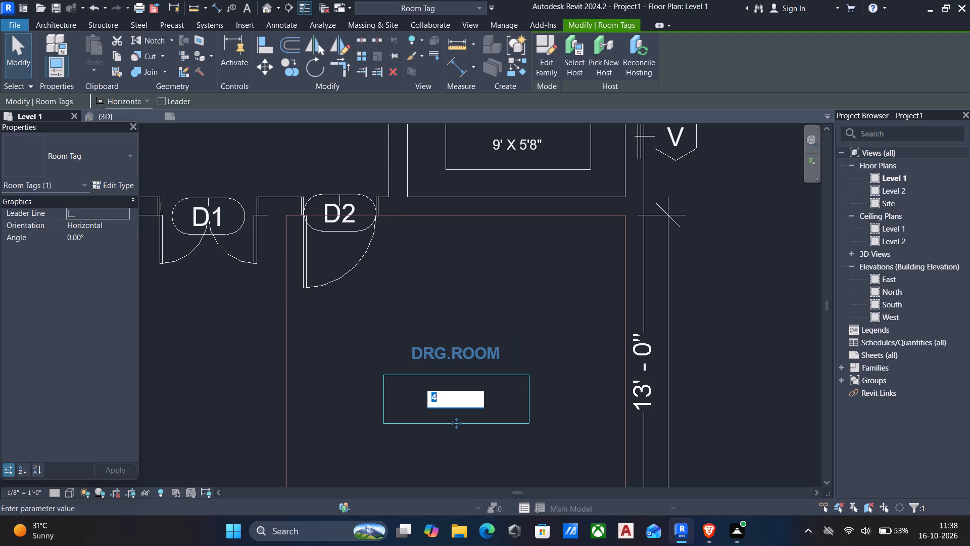
text(14')
key(space)
text(X 13')
click(471, 280)
Delete the 14'-0" linear dimension below the DRG.ROOM's south wall.
scroll(473, 292, down, 4)
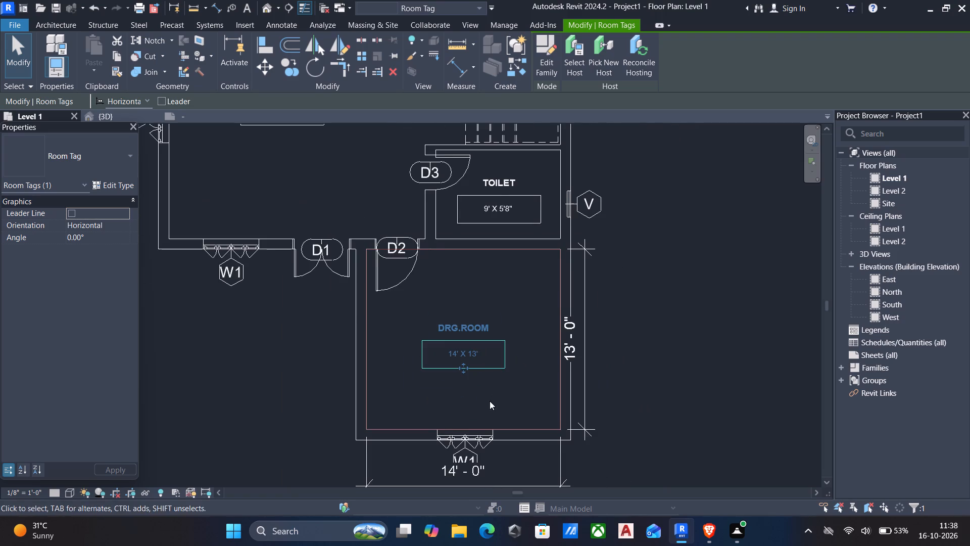
middle_click(490, 400)
scroll(490, 394, down, 3)
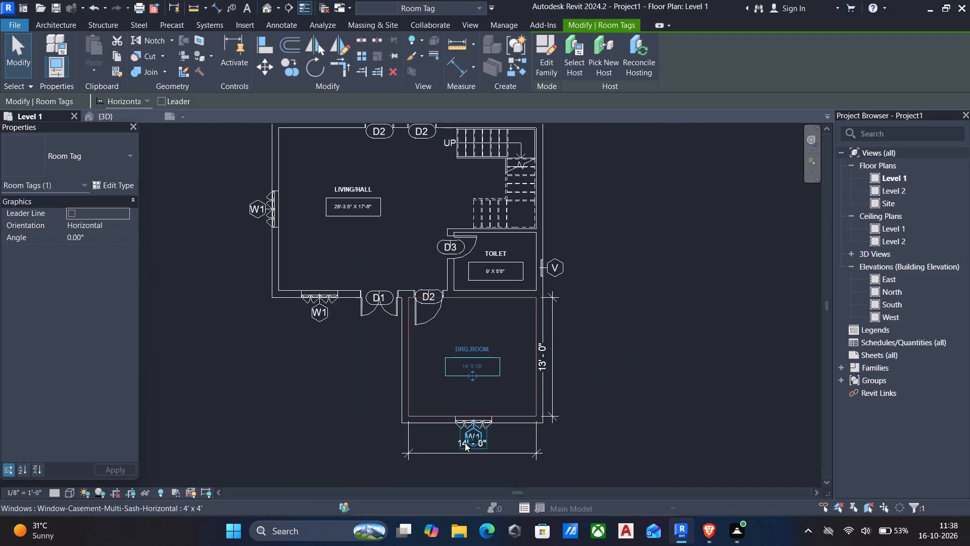
key(Escape)
click(456, 452)
key(Delete)
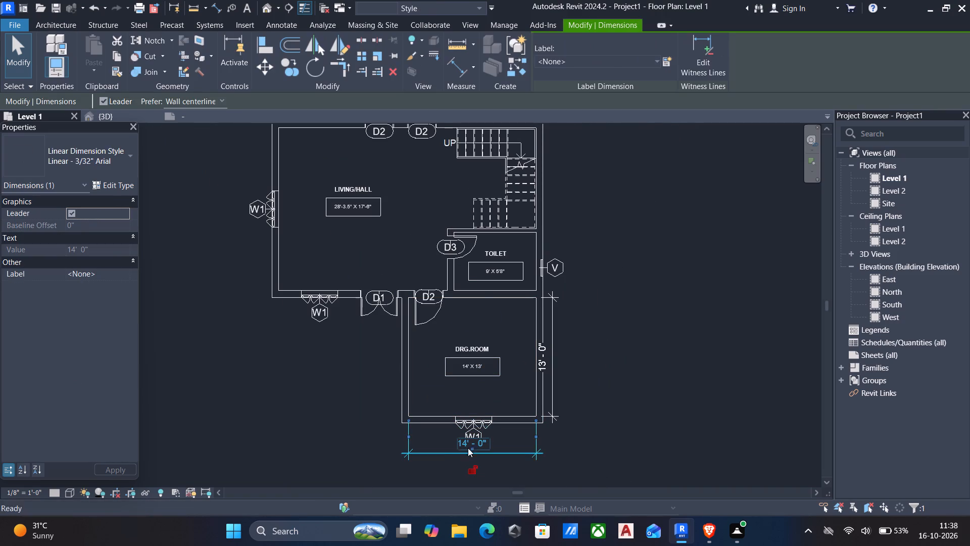
Delete the 13'-0" linear dimension alongside the DRG.ROOM's east wall.
scroll(544, 400, down, 3)
click(552, 384)
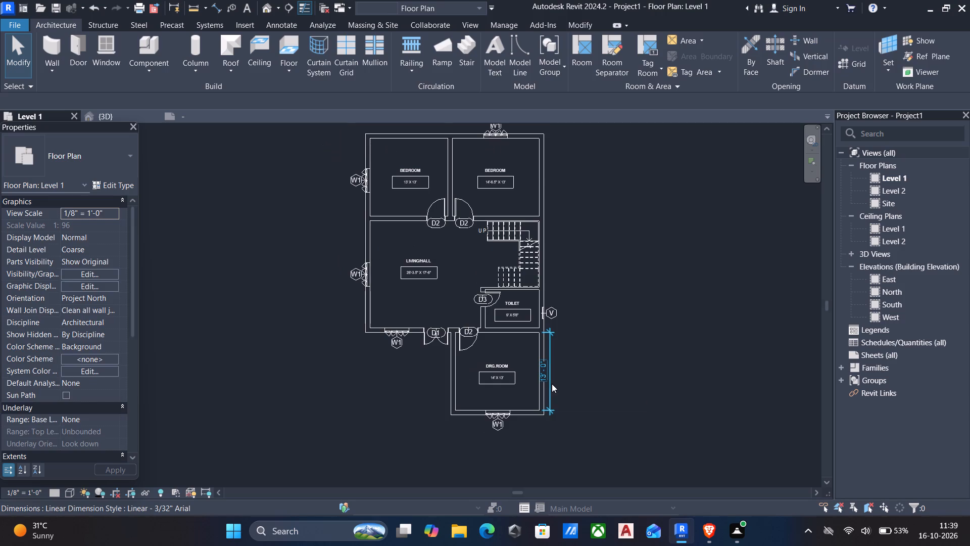
text(SA)
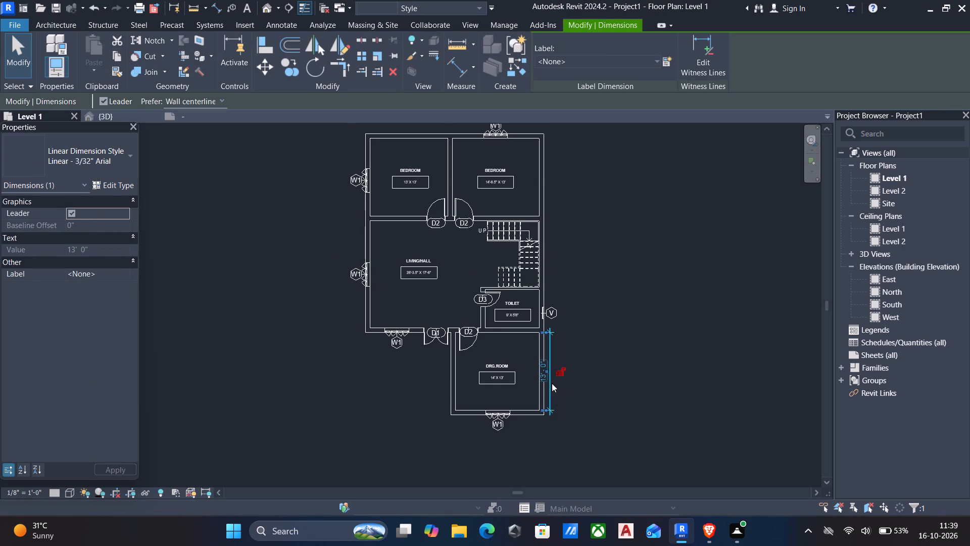
key(Delete)
Examine the cleaned-up floor plan, and check the walls, openings and stair in the 3D view.
middle_drag(455, 377, 462, 390)
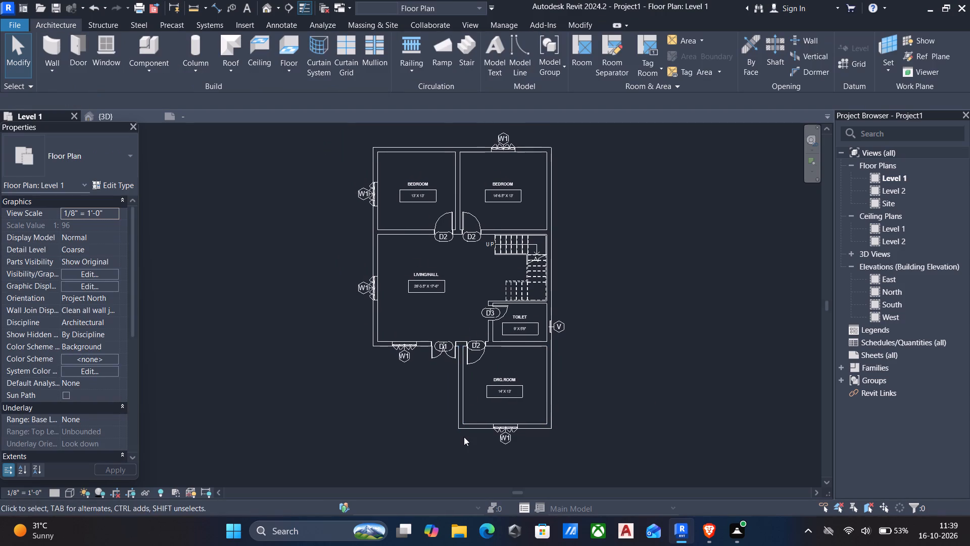
scroll(451, 353, up, 2)
middle_click(451, 362)
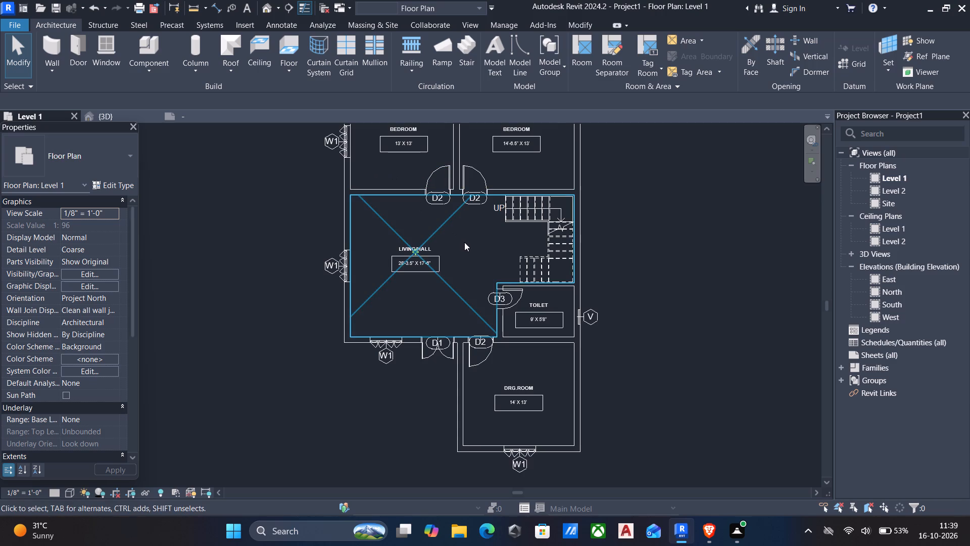
scroll(465, 245, down, 1)
click(264, 8)
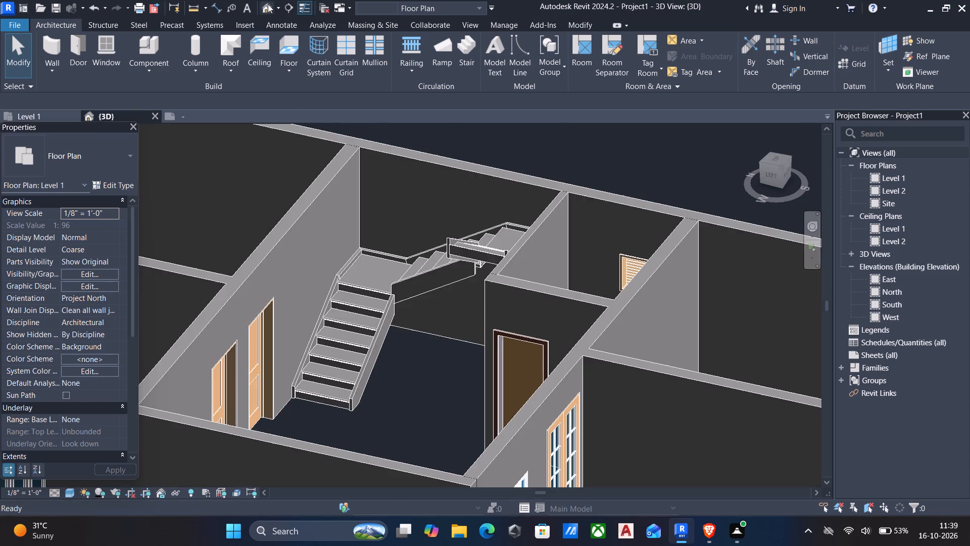
scroll(408, 178, down, 5)
shift+middle_drag(454, 233, 417, 245)
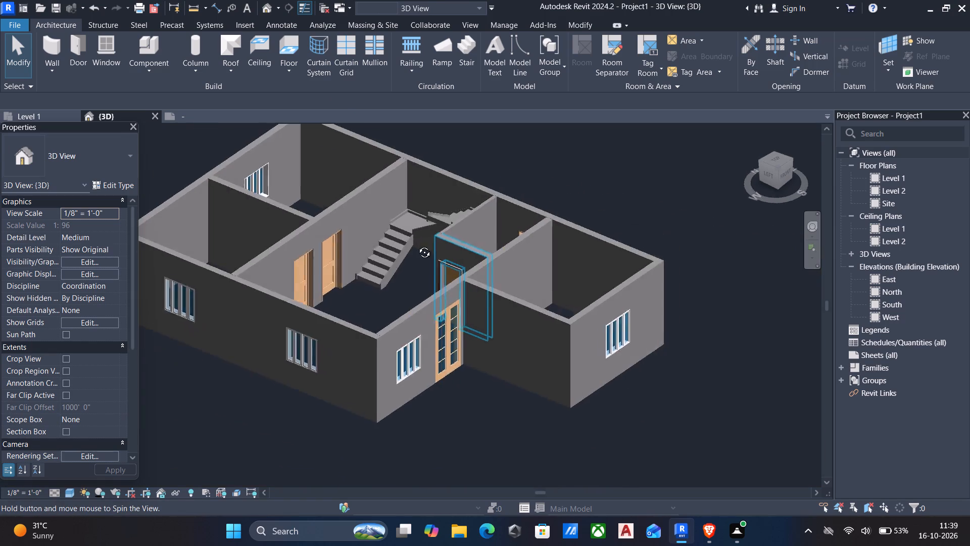
shift+middle_drag(417, 245, 500, 232)
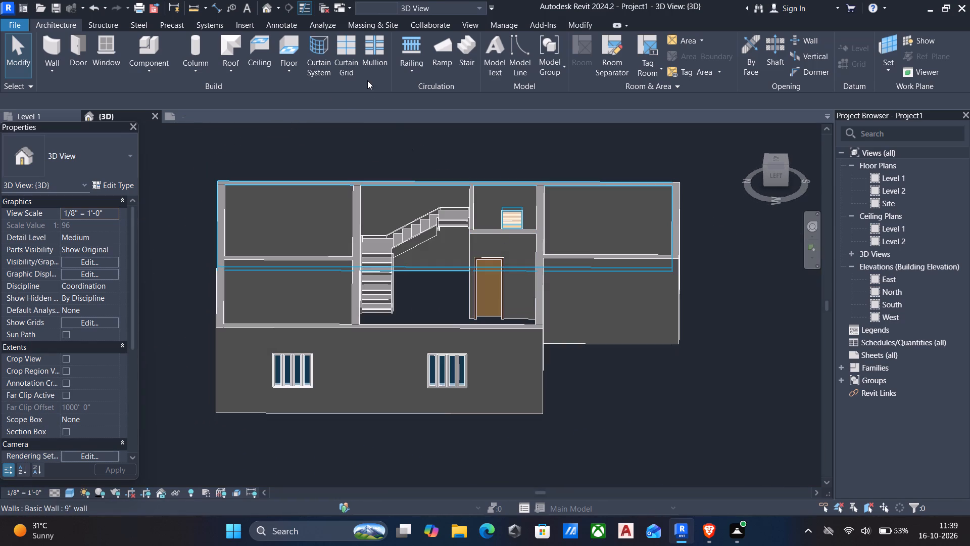
On the Level 1 plan, draw a horizontal grid line centred on the bedrooms' north wall, extending west beyond the building.
double_click(889, 180)
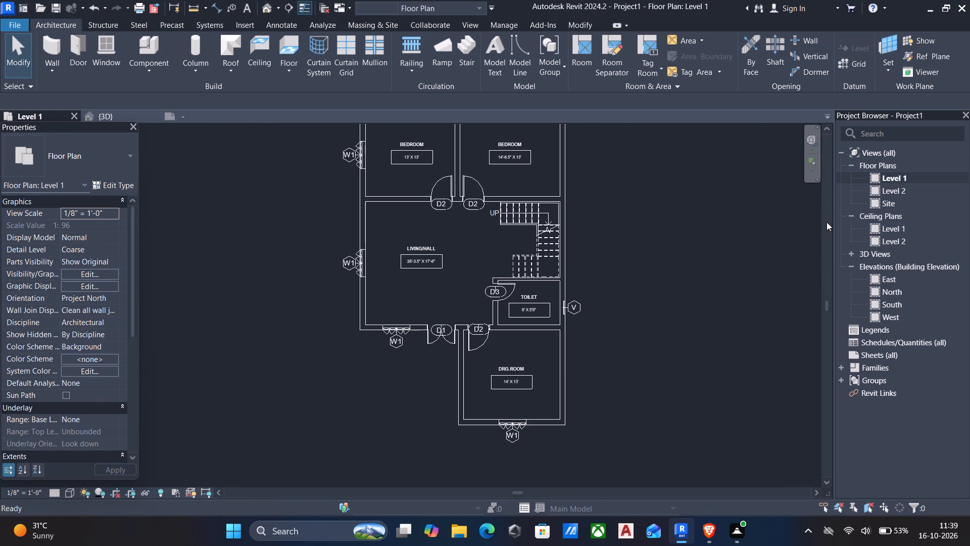
click(860, 61)
middle_drag(715, 228, 717, 371)
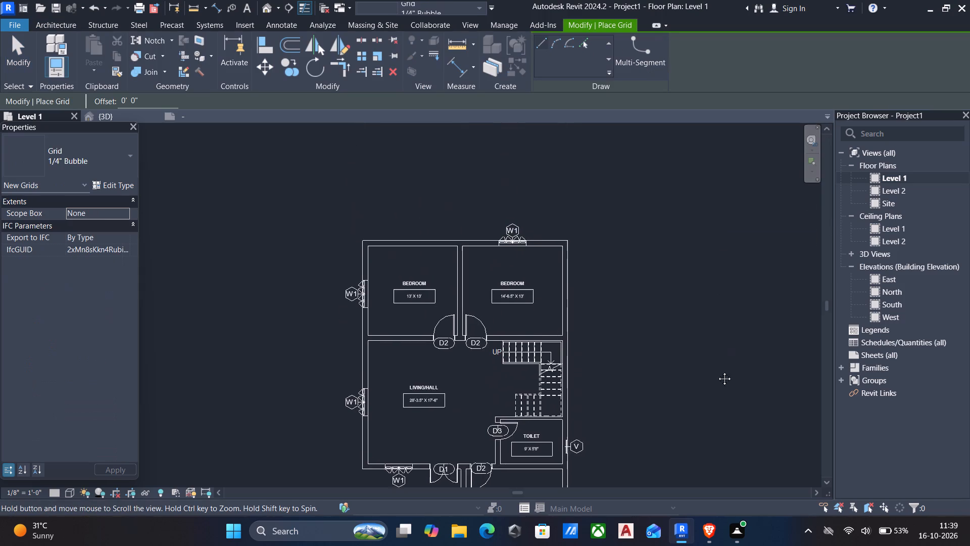
middle_drag(717, 371, 716, 375)
scroll(564, 250, up, 4)
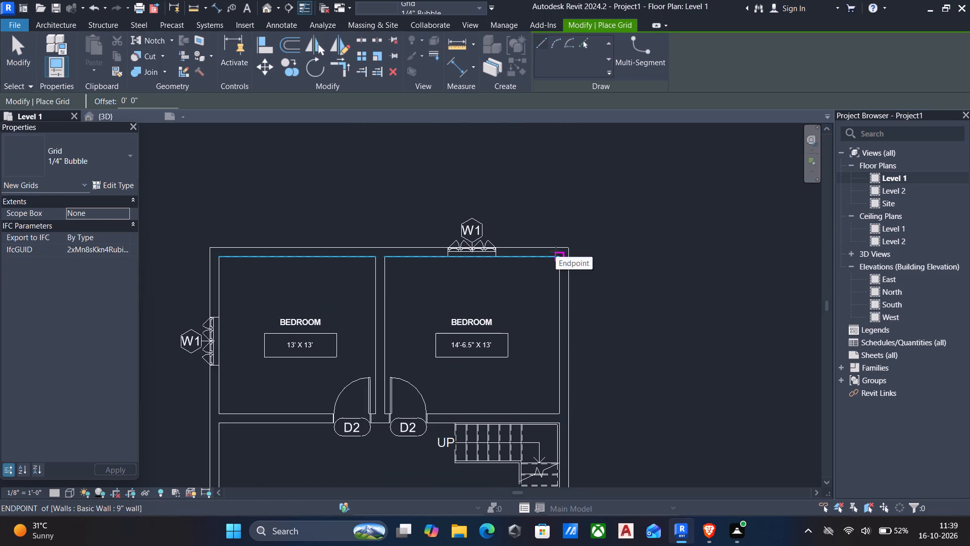
scroll(554, 250, up, 4)
click(554, 250)
middle_drag(468, 253, 526, 246)
scroll(526, 246, down, 4)
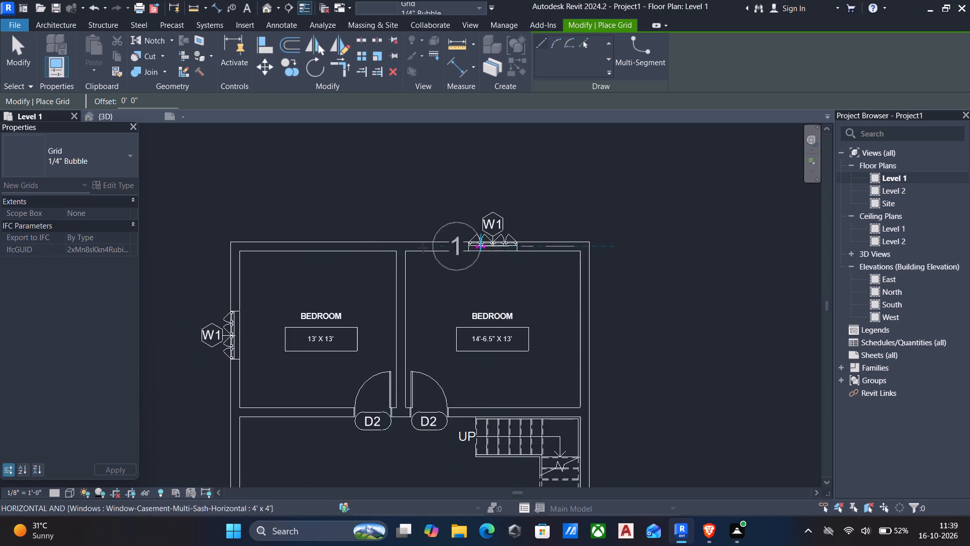
middle_drag(363, 248, 504, 231)
click(259, 238)
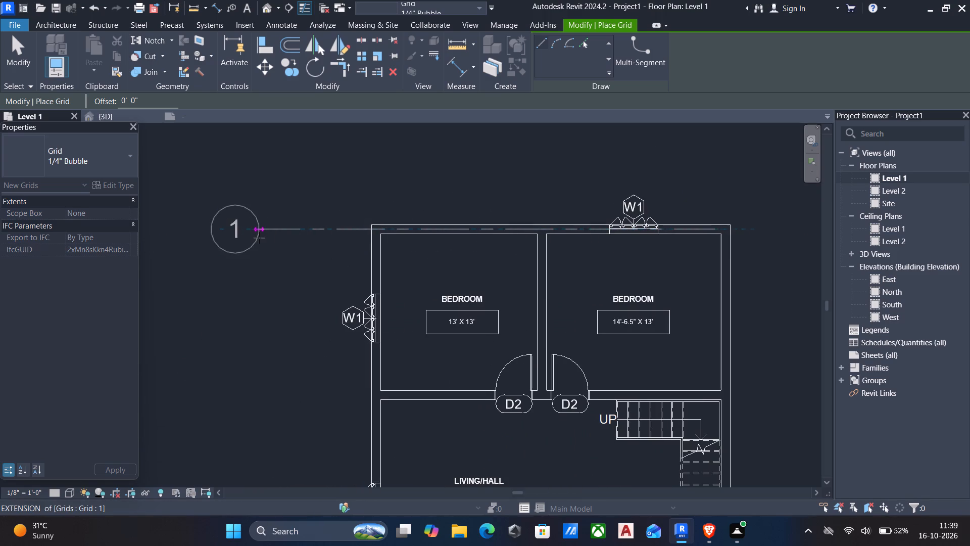
scroll(266, 270, down, 3)
middle_drag(264, 335, 266, 295)
key(Escape)
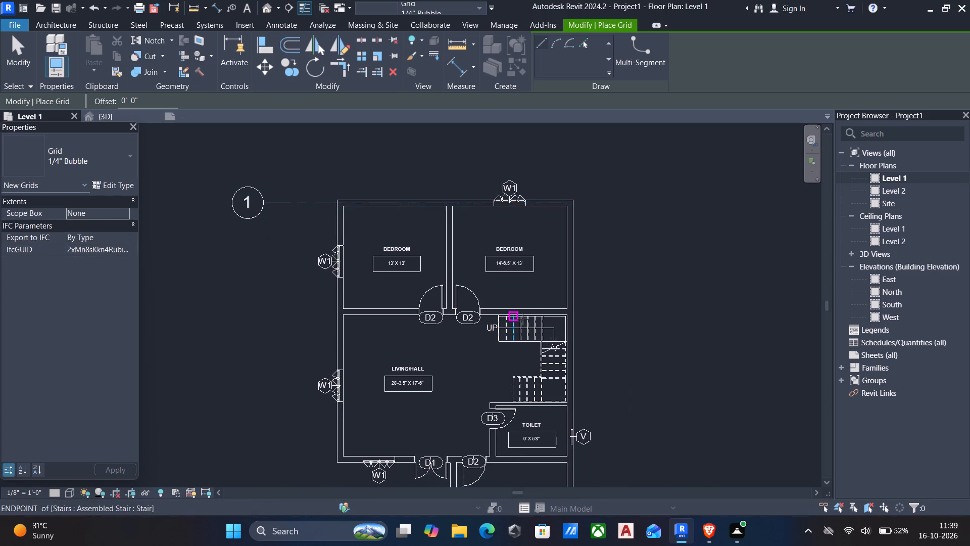
Draw a horizontal grid line centred on the wall between the bedrooms and LIVING/HALL, extending west beyond the building.
scroll(539, 318, up, 3)
click(573, 308)
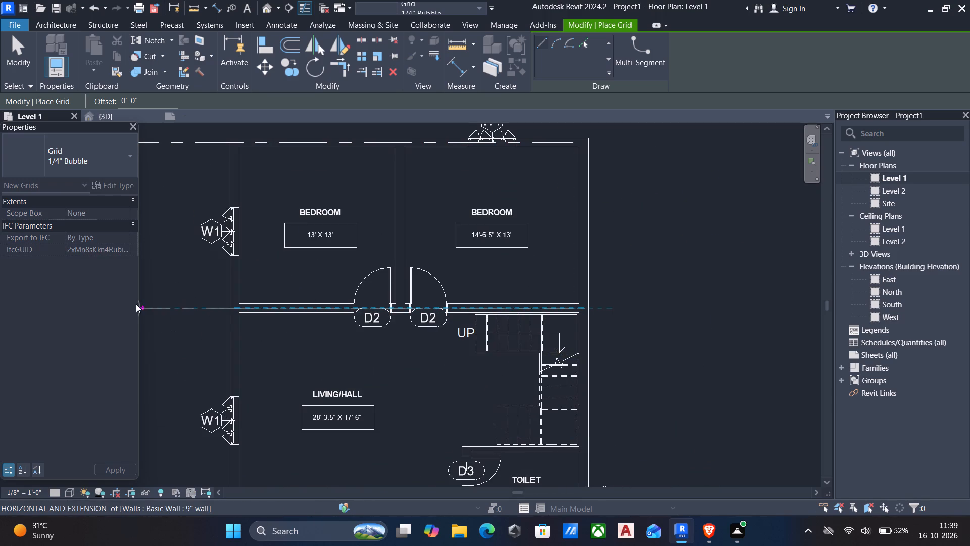
middle_drag(173, 302, 228, 291)
scroll(228, 291, down, 3)
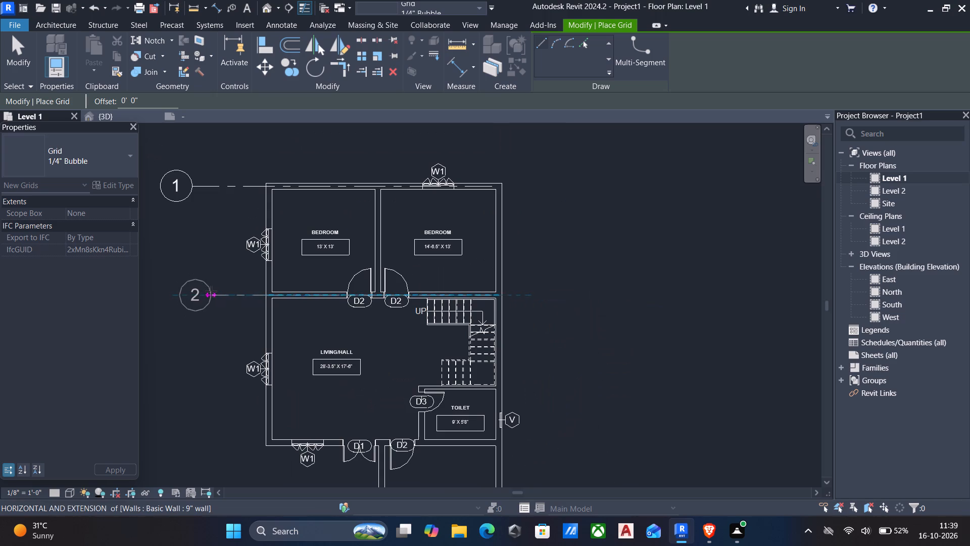
click(195, 292)
key(Escape)
Draw a horizontal grid line centred on the wall between TOILET and DRG.ROOM, ending in line with the grid bubbles above.
scroll(264, 323, down, 5)
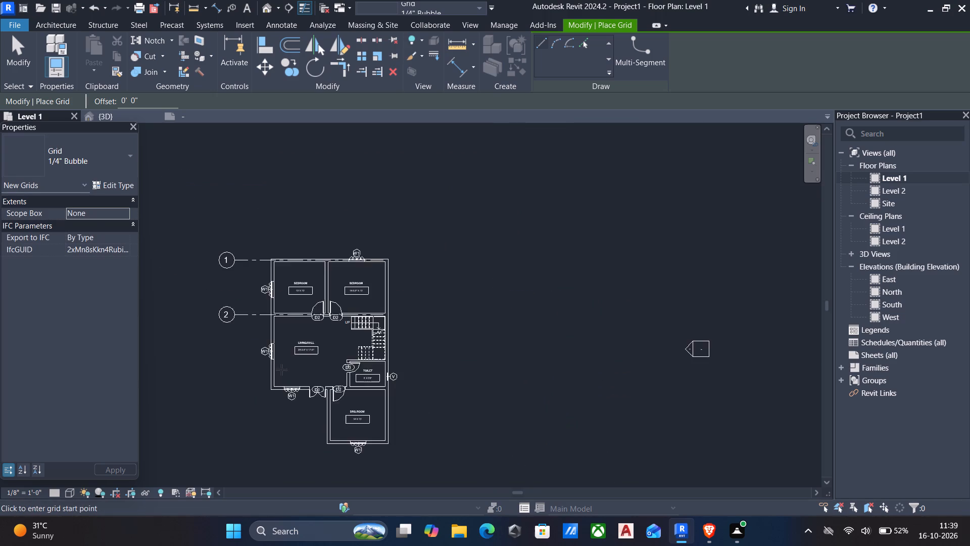
middle_drag(290, 370, 317, 324)
middle_drag(324, 361, 321, 321)
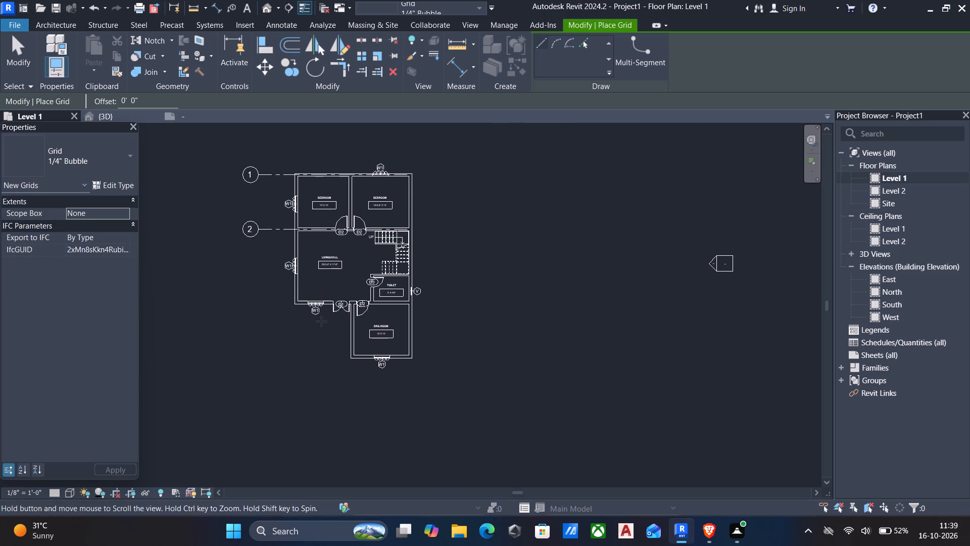
scroll(408, 301, up, 4)
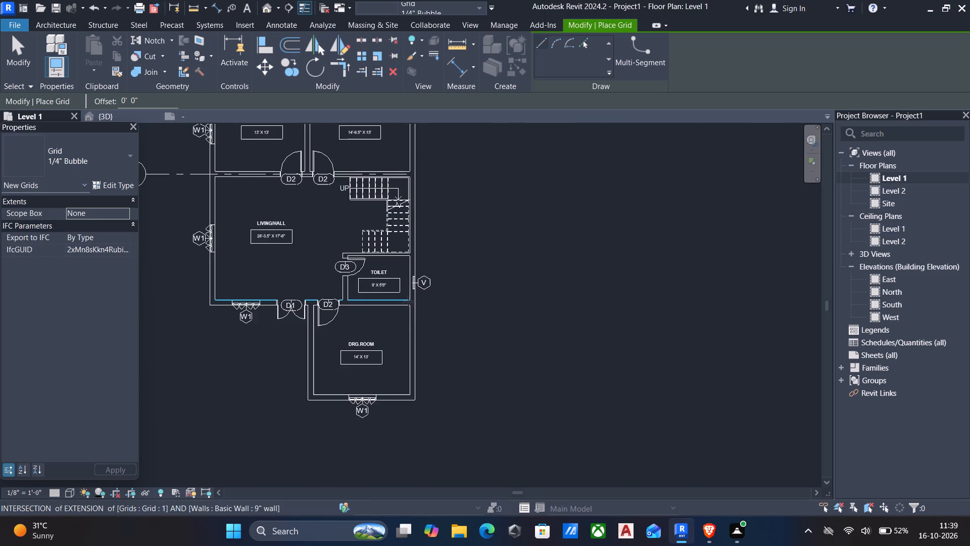
scroll(395, 301, up, 7)
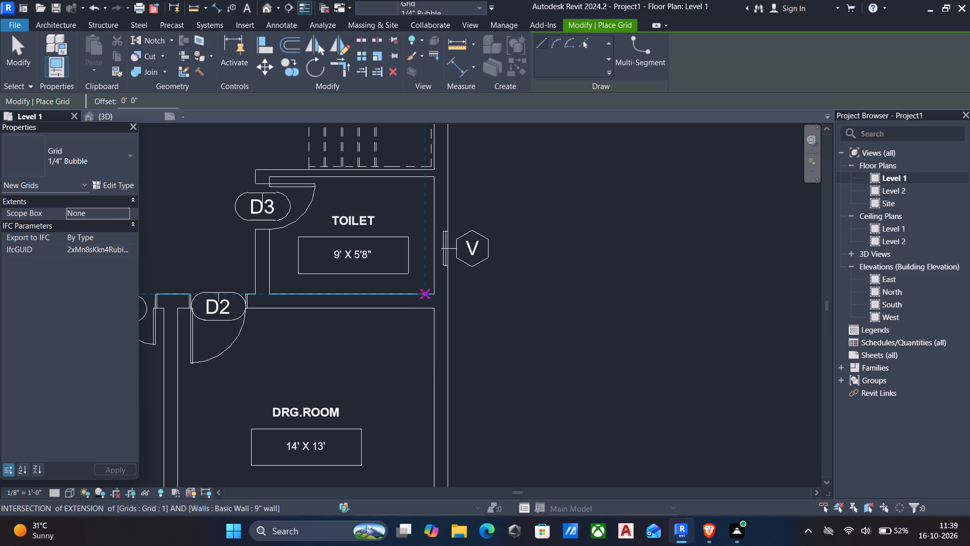
click(434, 302)
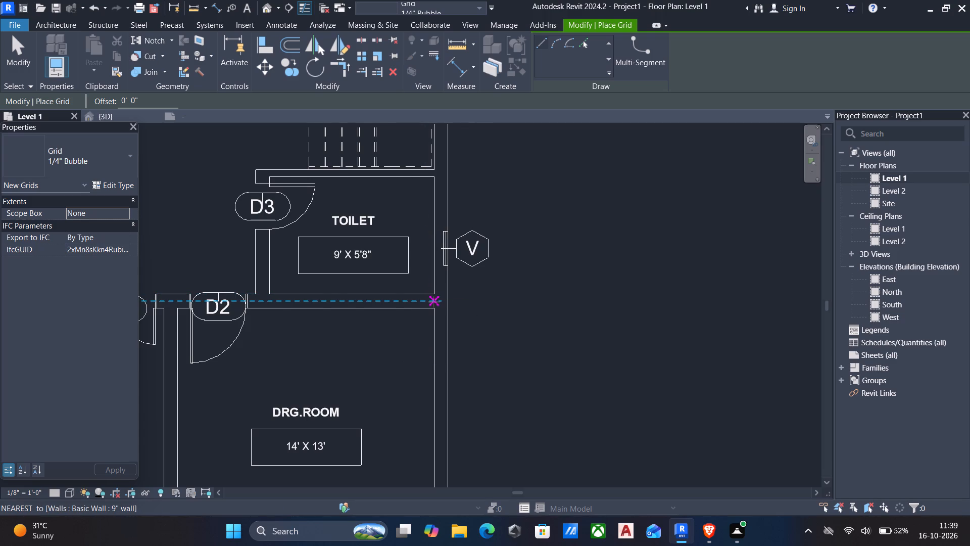
middle_drag(351, 302, 413, 299)
scroll(413, 299, down, 4)
middle_drag(299, 314, 407, 302)
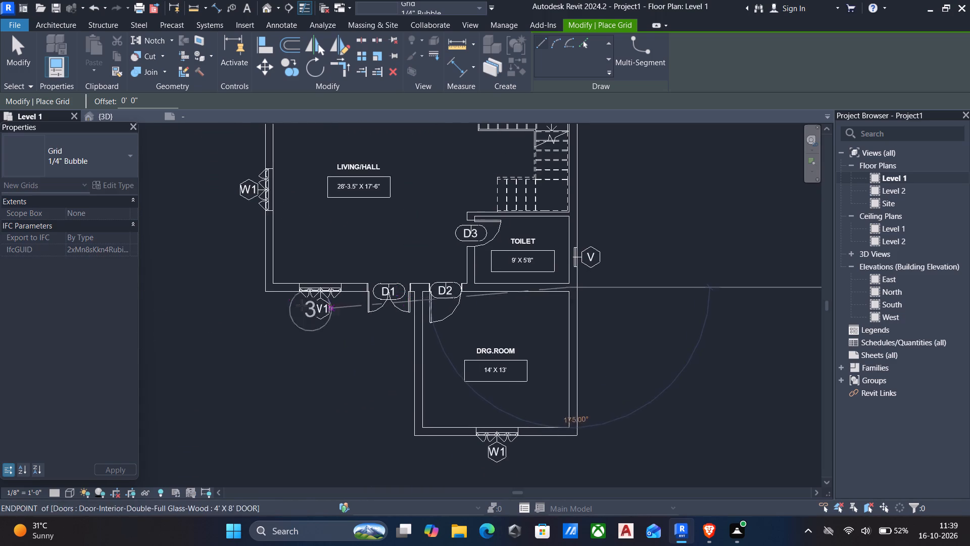
middle_drag(195, 296, 295, 290)
scroll(296, 290, down, 4)
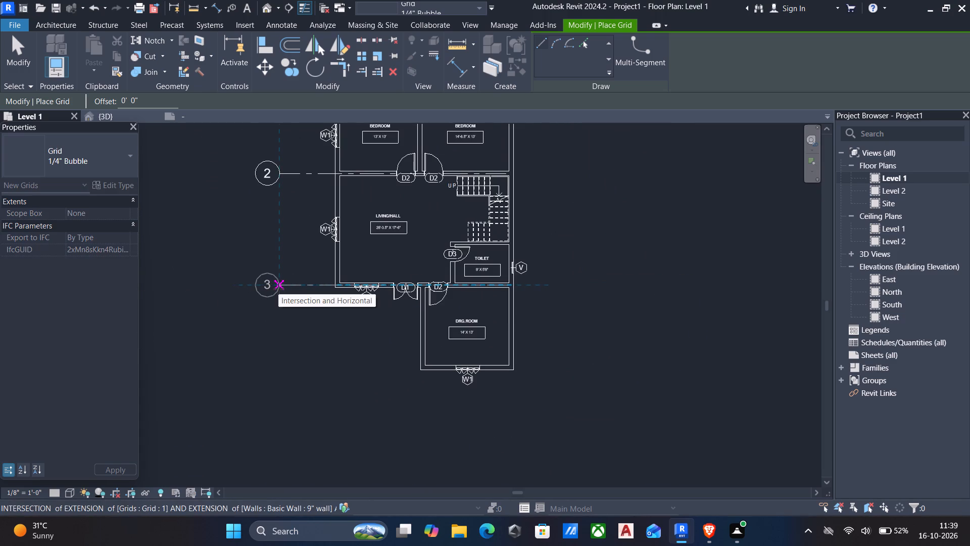
click(278, 289)
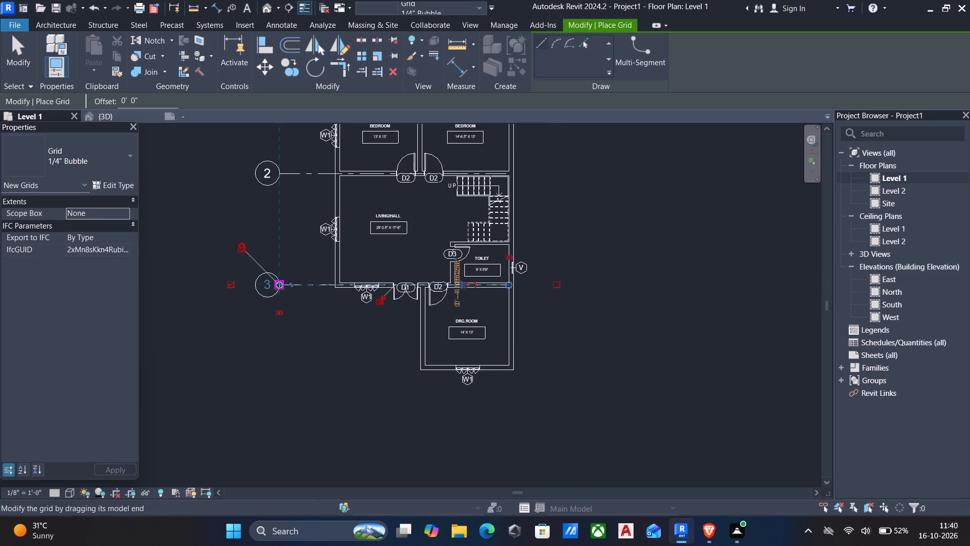
key(Escape)
Draw a horizontal grid line centred on the DRG.ROOM's south wall, ending in line with the other grid bubbles.
middle_drag(323, 326, 320, 290)
scroll(455, 327, up, 3)
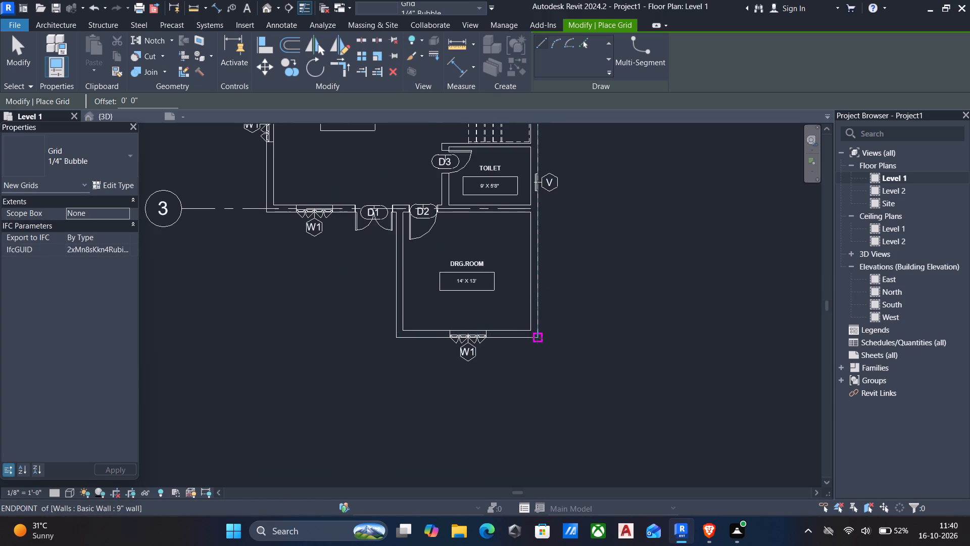
click(531, 335)
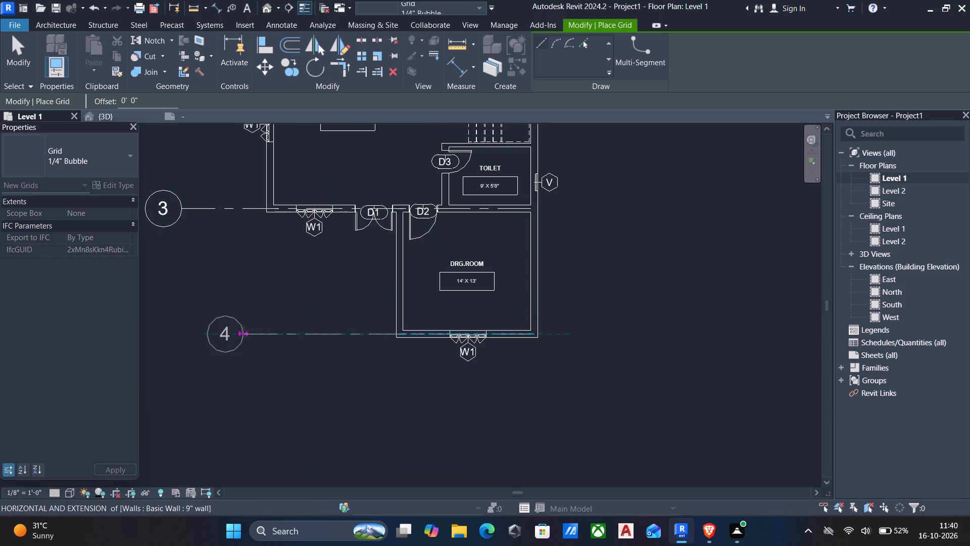
scroll(168, 333, down, 3)
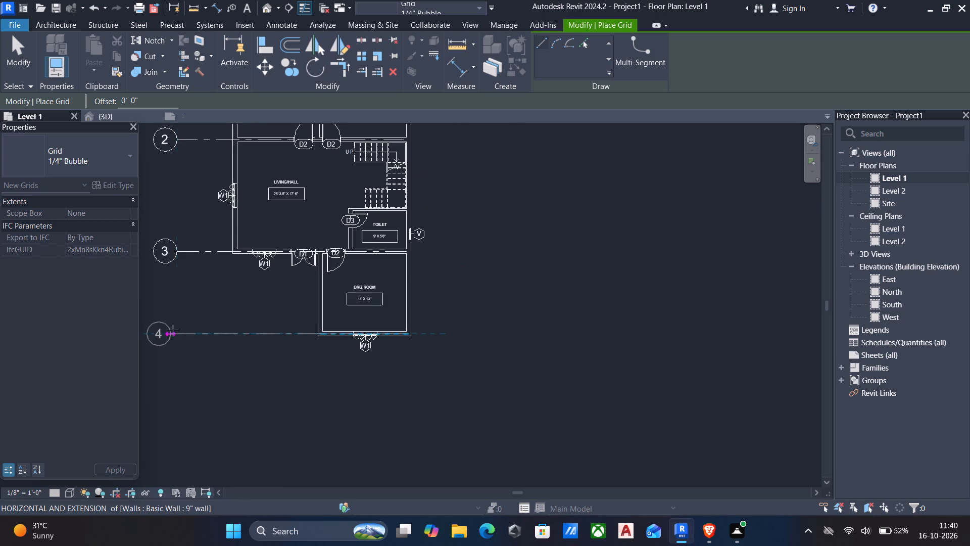
middle_click(174, 329)
click(174, 329)
key(Escape)
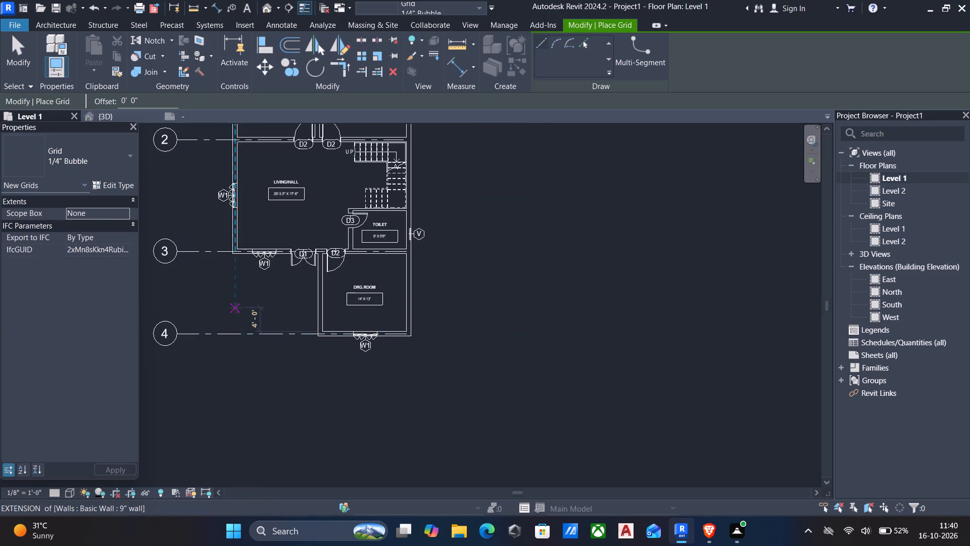
Draw a vertical grid line along the building's west exterior wall, from below LIVING/HALL to above the north wall.
middle_drag(223, 306, 225, 322)
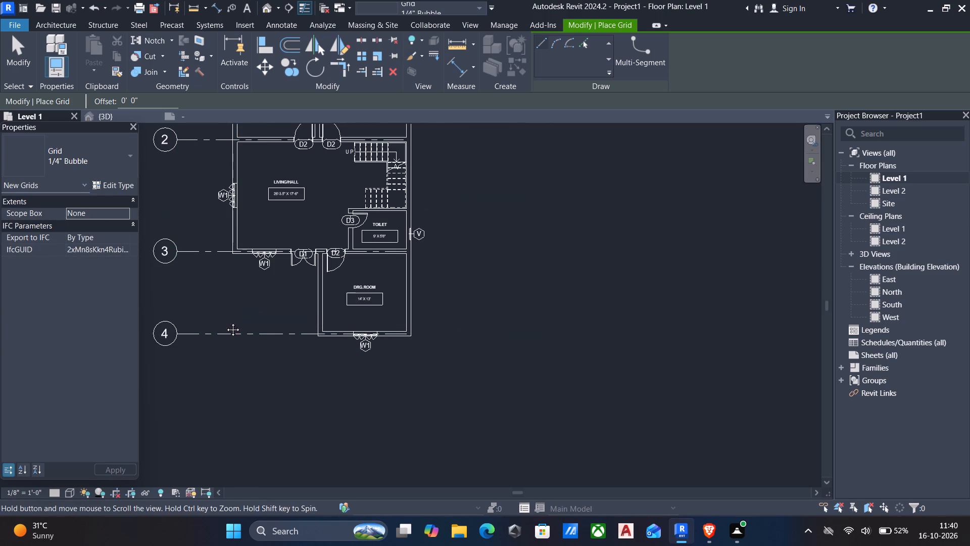
middle_drag(225, 322, 274, 432)
click(288, 385)
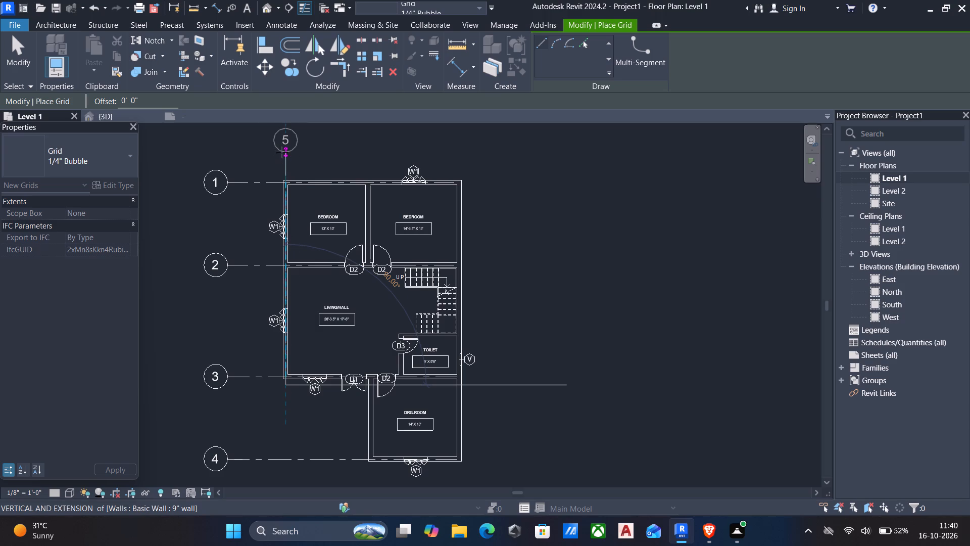
click(288, 135)
key(Escape)
middle_drag(275, 186, 275, 263)
key(Escape)
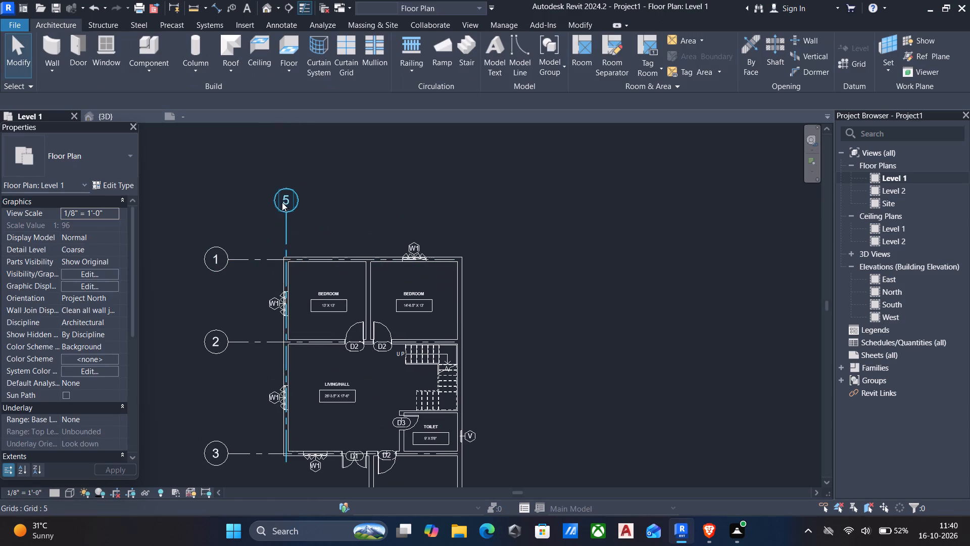
Rename the vertical grid line on the west wall as A.
click(286, 197)
click(286, 197)
key(a)
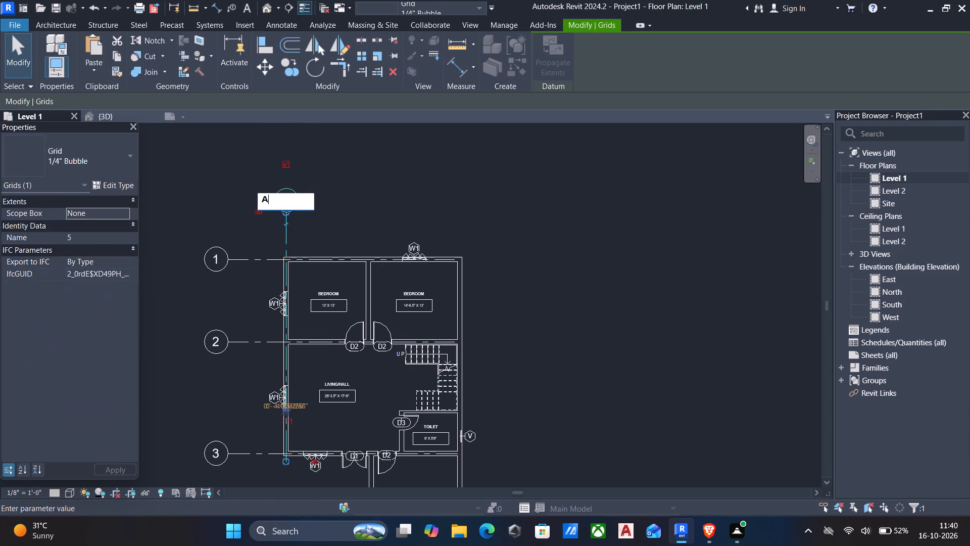
click(358, 216)
Draw a vertical grid line centred on the wall between the two bedrooms, from that wall's south end to above the north wall.
scroll(321, 256, down, 3)
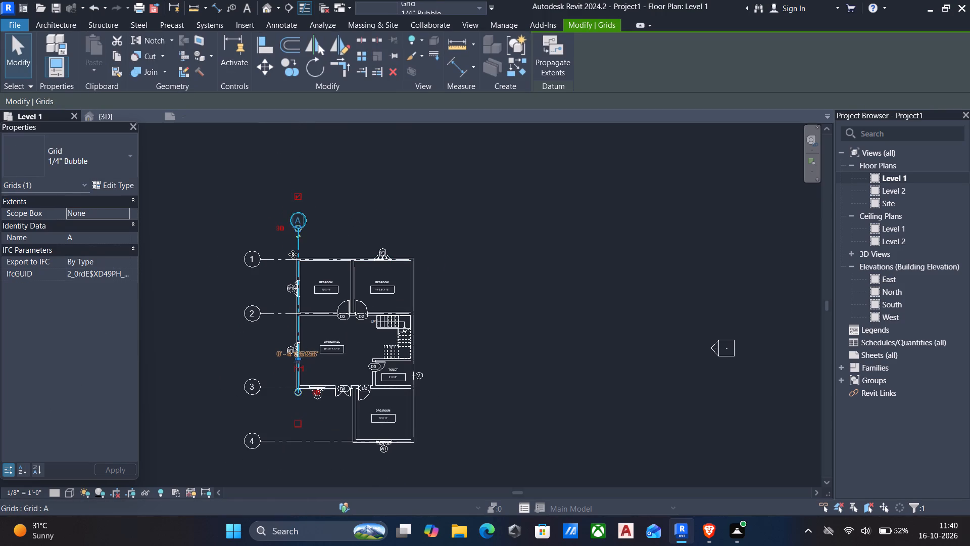
text(CS)
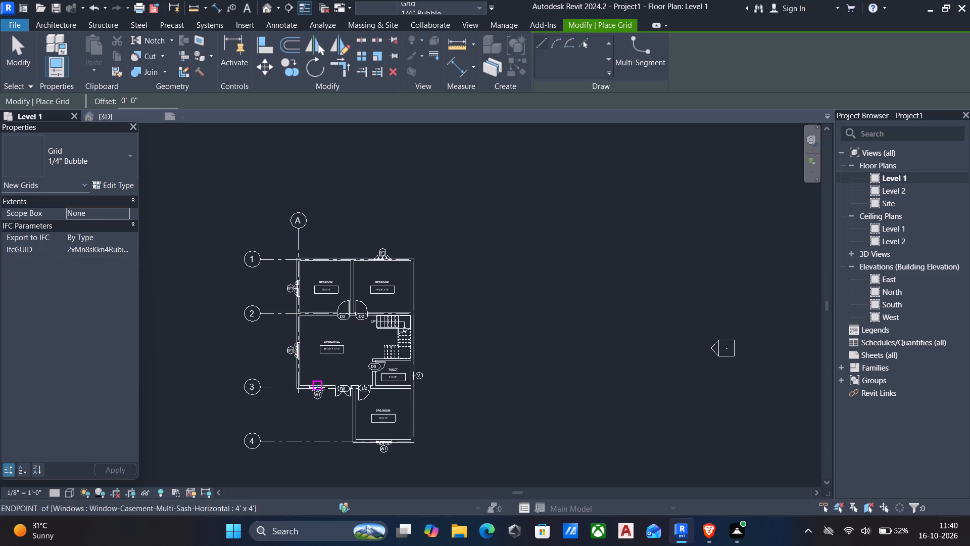
middle_drag(357, 396, 366, 377)
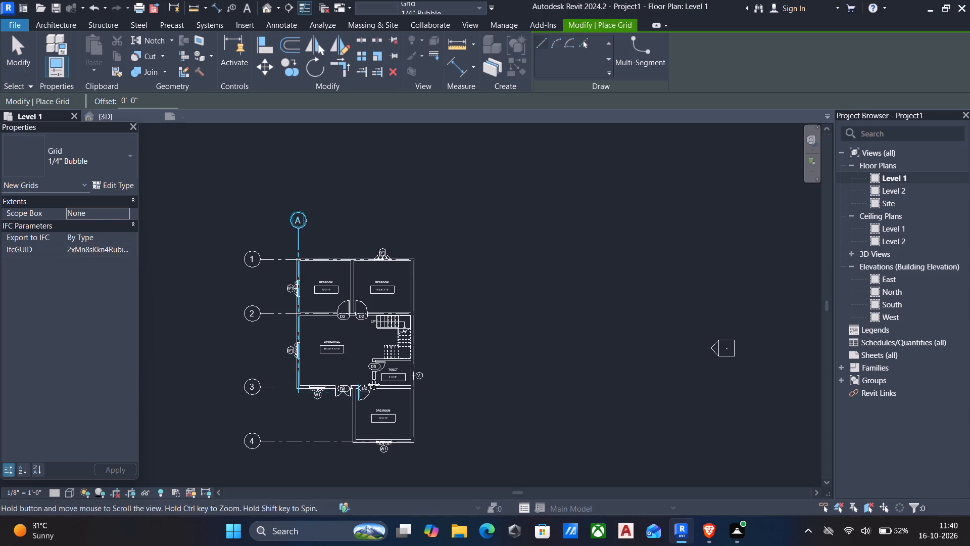
middle_drag(366, 377, 367, 375)
scroll(367, 375, down, 2)
scroll(373, 408, up, 4)
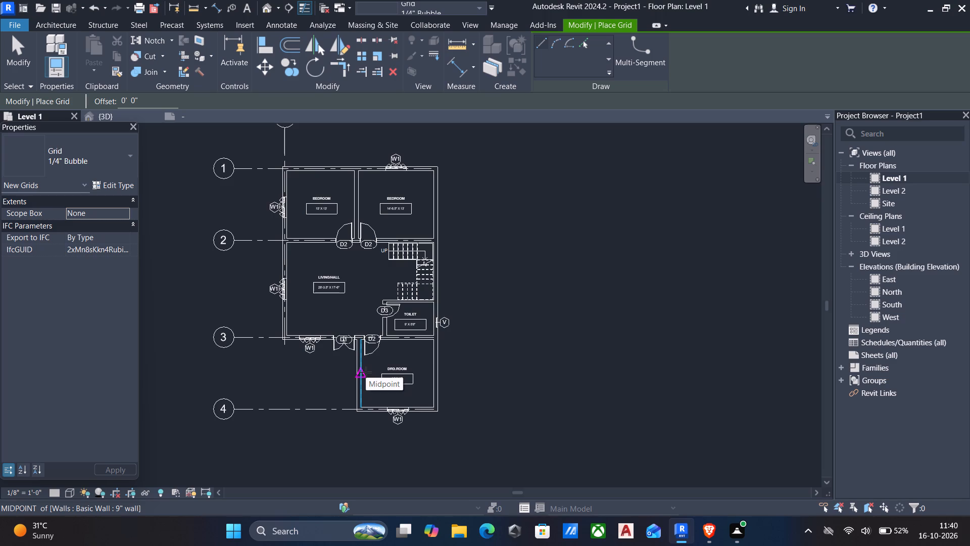
scroll(366, 372, up, 1)
middle_drag(366, 372, 359, 444)
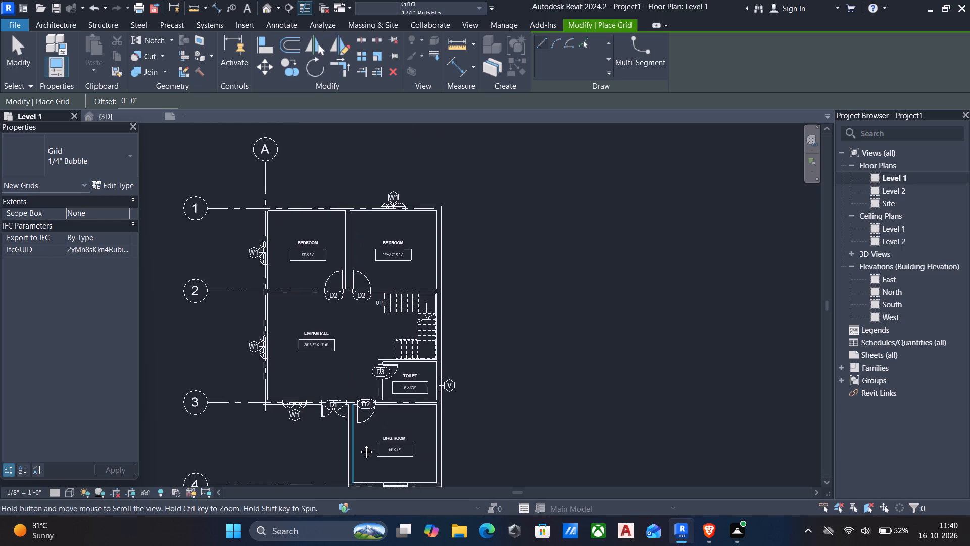
middle_drag(359, 444, 359, 447)
scroll(333, 321, up, 3)
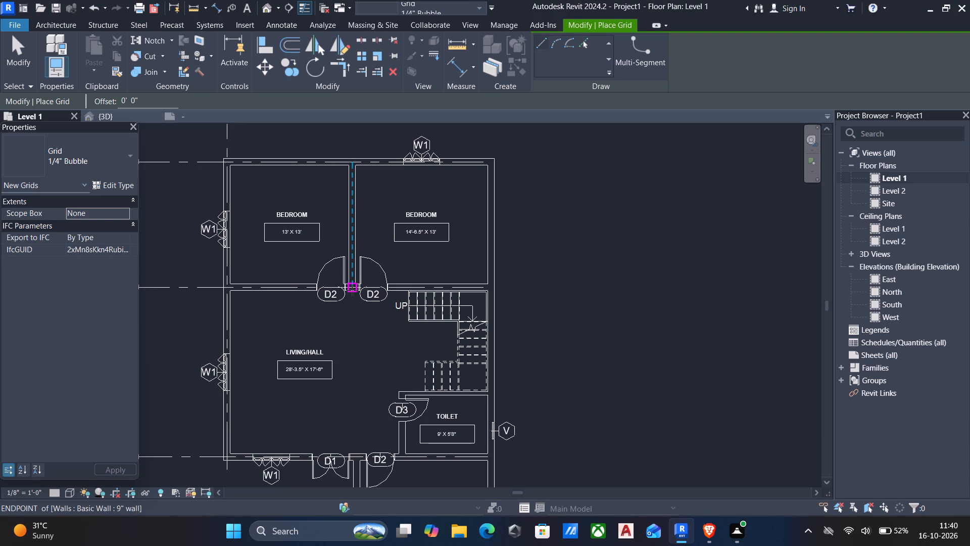
click(352, 290)
middle_drag(352, 214, 363, 369)
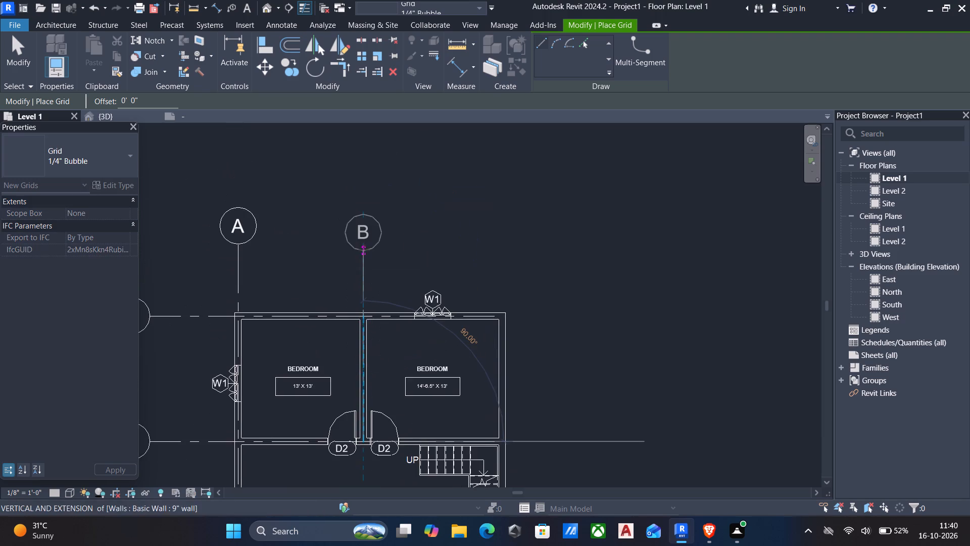
click(364, 248)
key(Escape)
Draw a vertical grid line centred on the east exterior wall, from the DRG.ROOM's south wall up to align with bubbles A and B.
scroll(372, 258, down, 3)
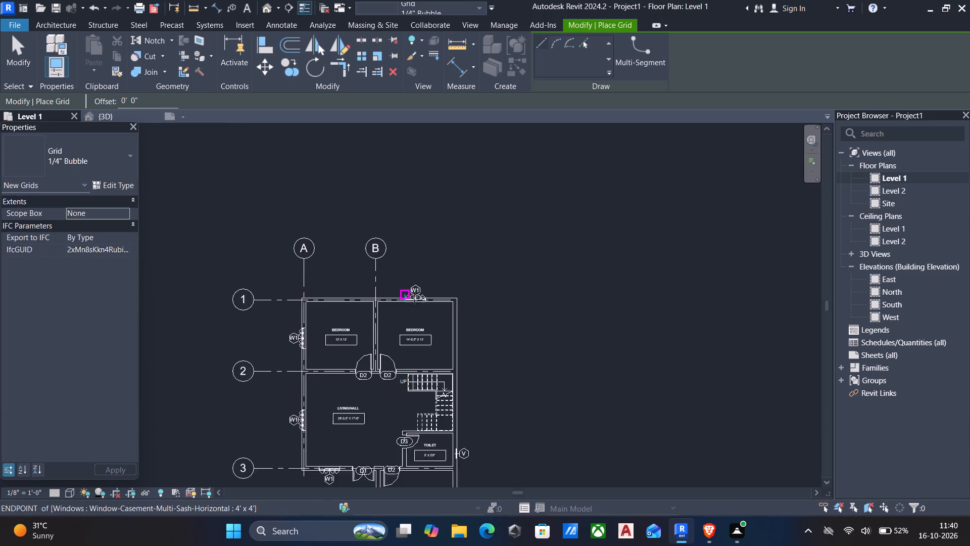
scroll(414, 298, down, 2)
middle_drag(448, 325, 456, 241)
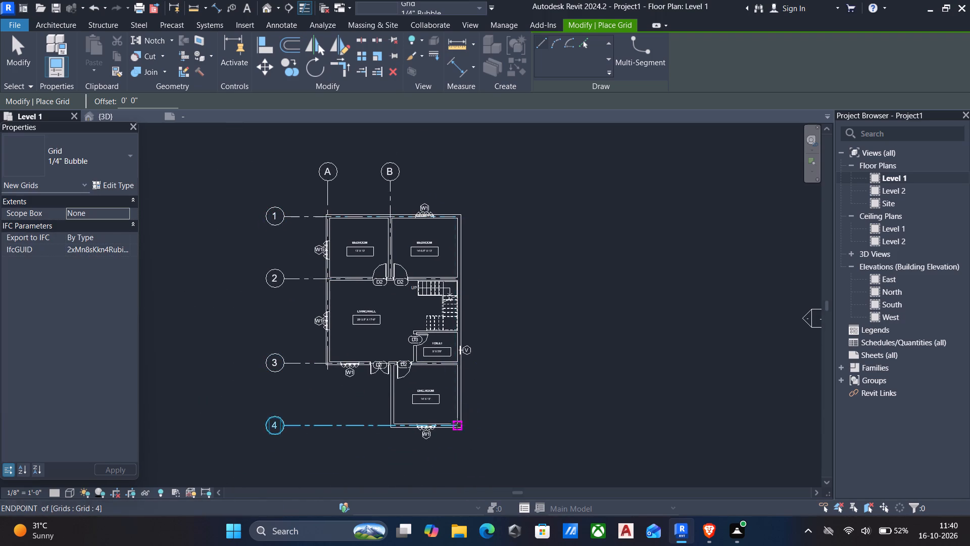
scroll(463, 430, up, 5)
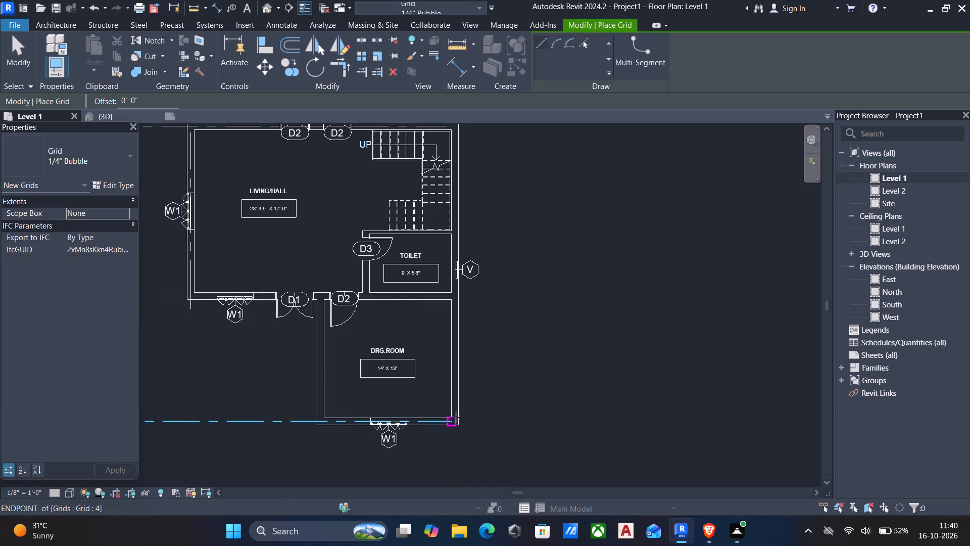
scroll(450, 408, up, 4)
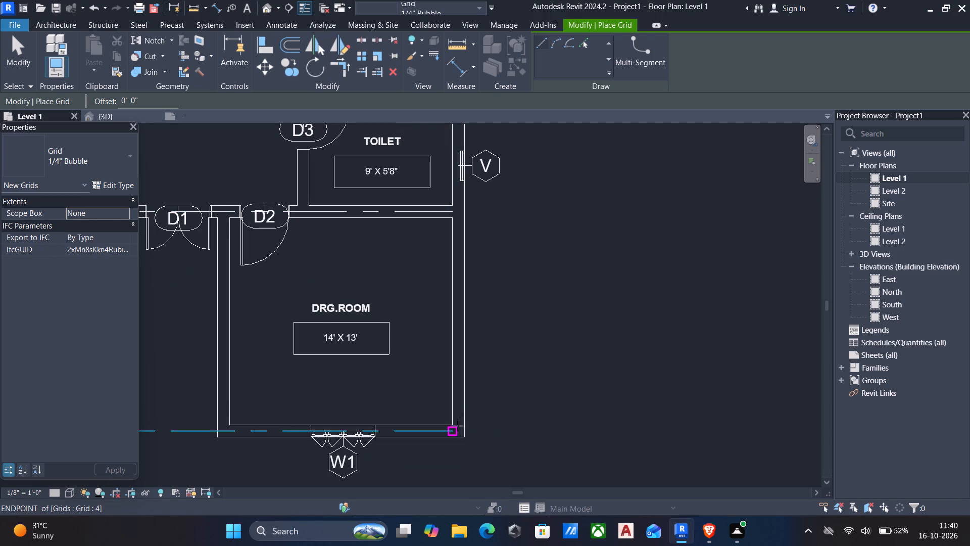
click(462, 426)
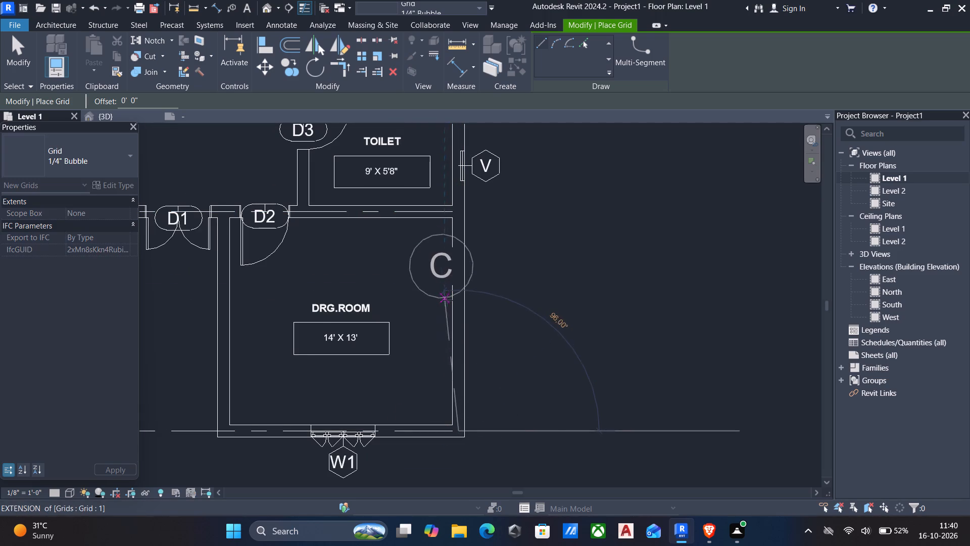
middle_drag(447, 297, 467, 460)
scroll(467, 460, down, 3)
middle_drag(479, 235, 451, 388)
scroll(451, 388, down, 3)
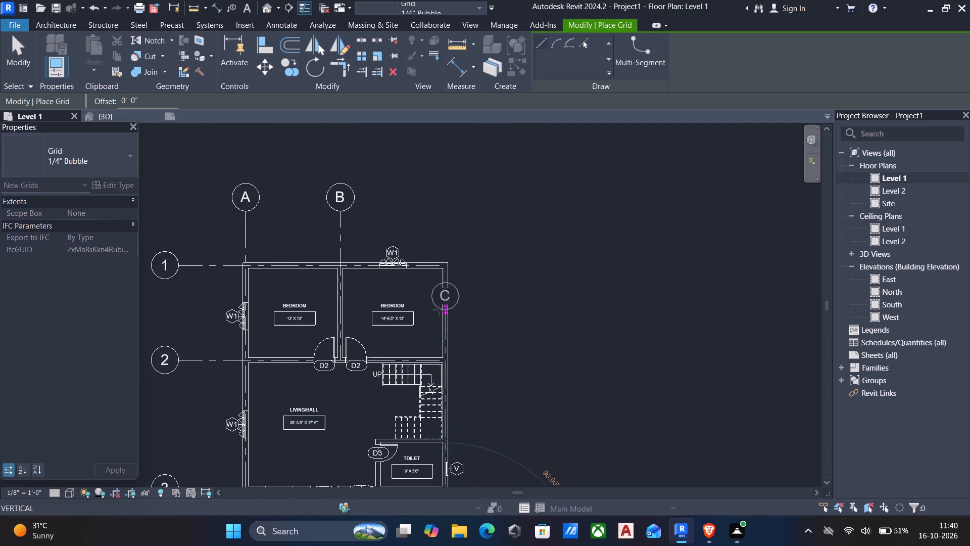
click(449, 208)
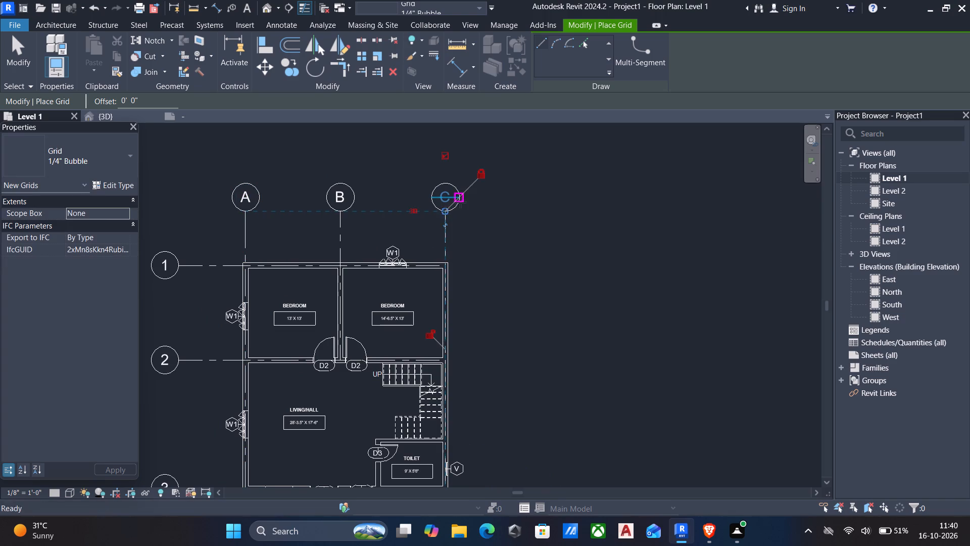
key(Escape)
key(Escape)
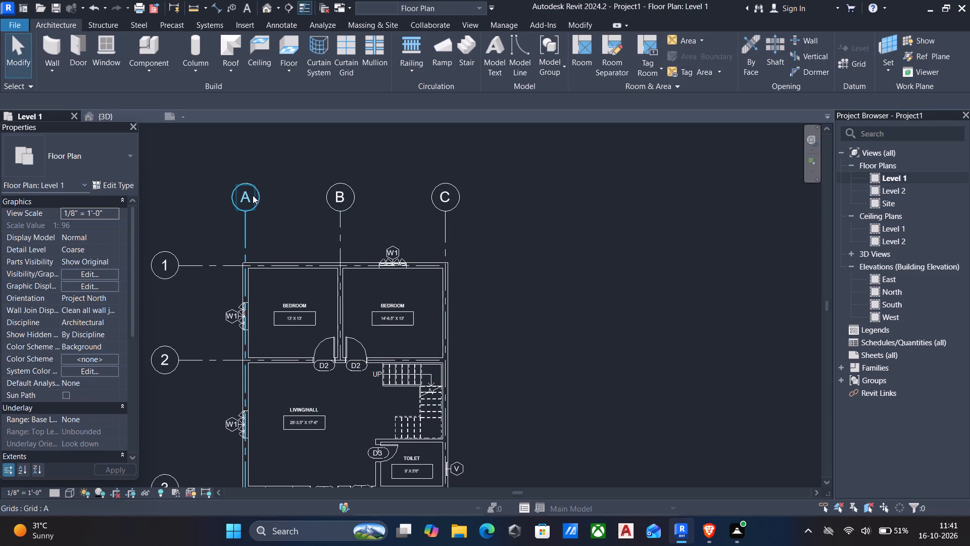
Shorten the north ends of grids A, B and C together, bringing their bubbles closer to the north wall.
click(245, 200)
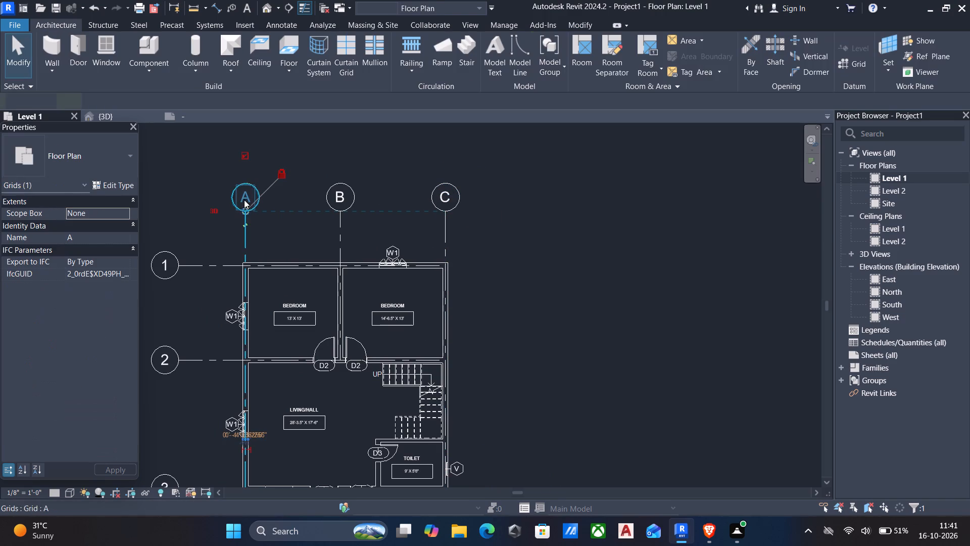
drag(242, 209, 243, 229)
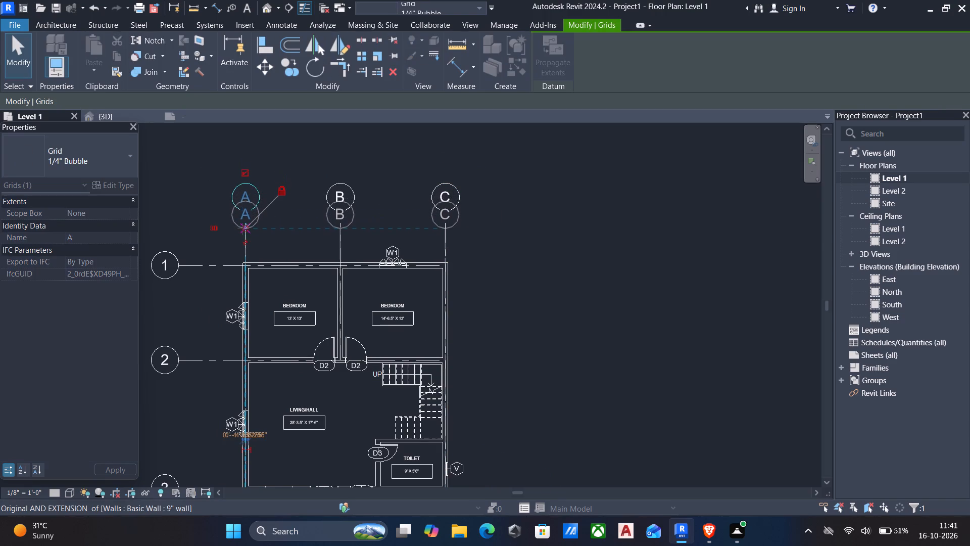
drag(243, 229, 242, 232)
middle_drag(227, 289, 278, 214)
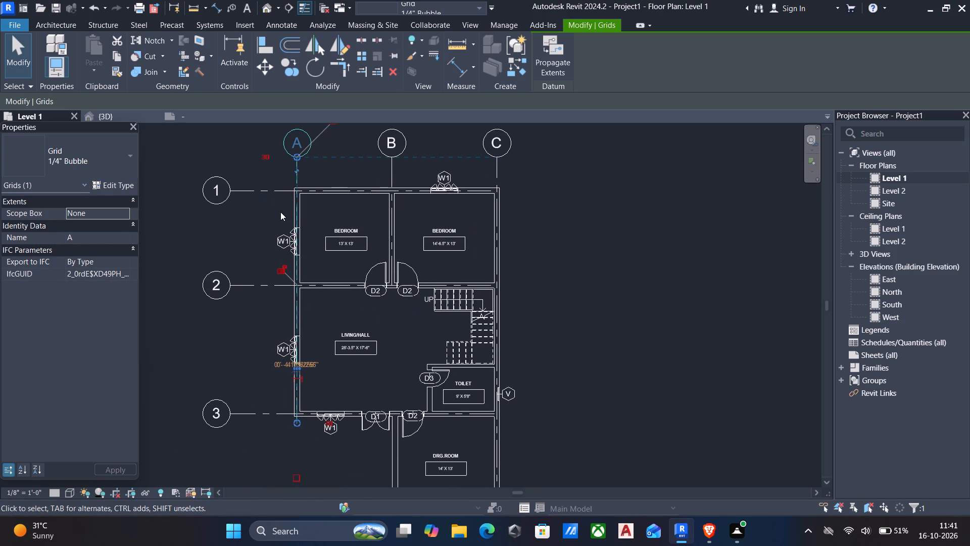
key(Escape)
Shorten the west ends of grids 1 to 4 together, bringing their bubbles closer to the west wall.
click(225, 194)
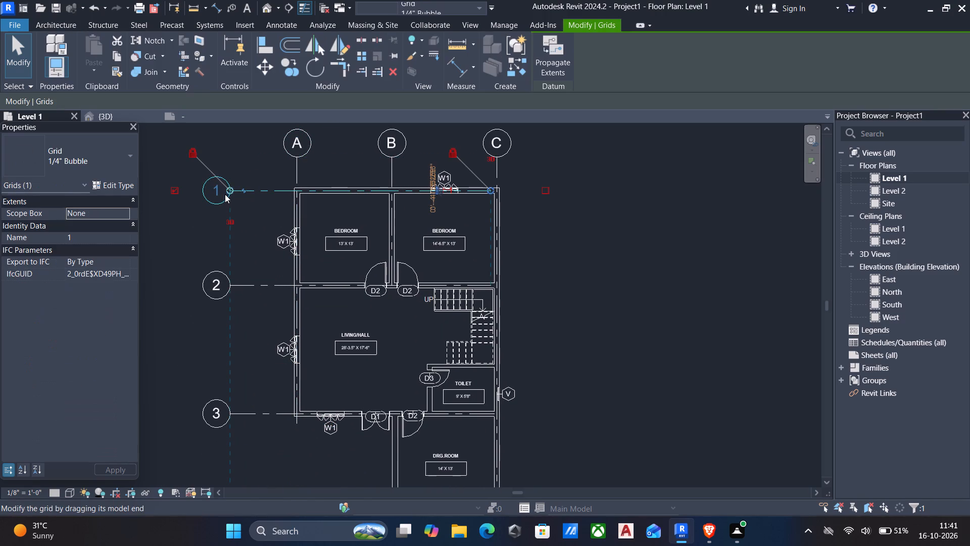
drag(230, 190, 263, 193)
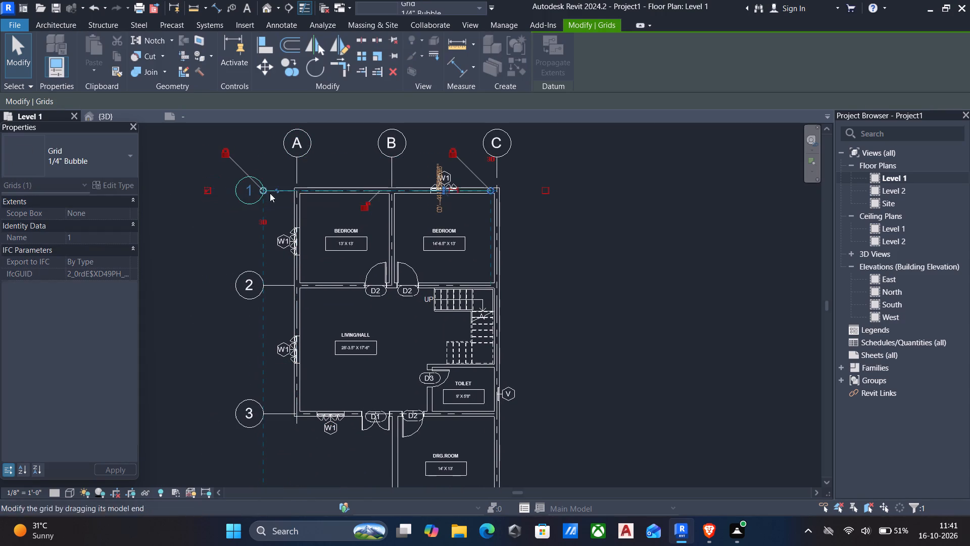
key(Escape)
Extend the east ends of grids 1 and 2 together well beyond the east exterior wall.
scroll(483, 191, up, 5)
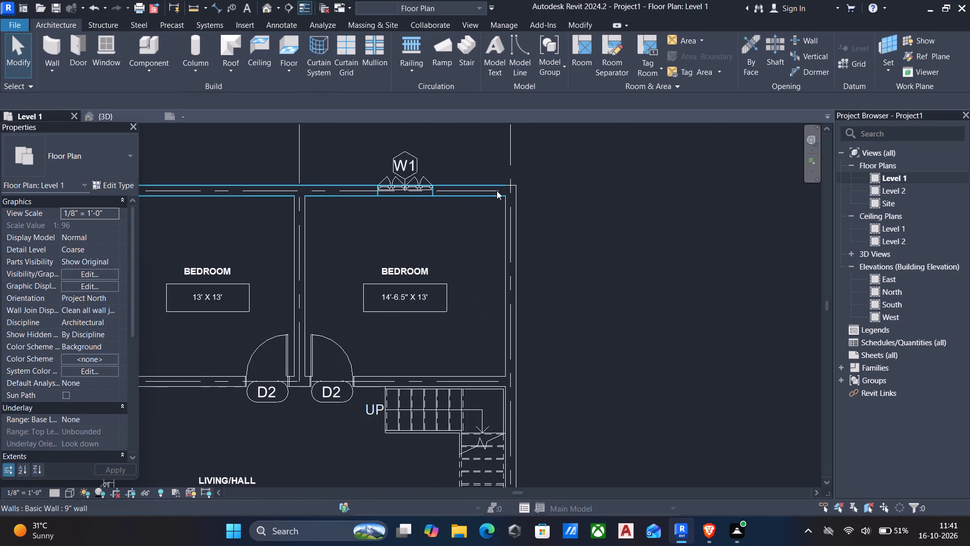
scroll(497, 188, up, 4)
click(475, 190)
key(Escape)
scroll(444, 198, down, 6)
scroll(352, 227, down, 4)
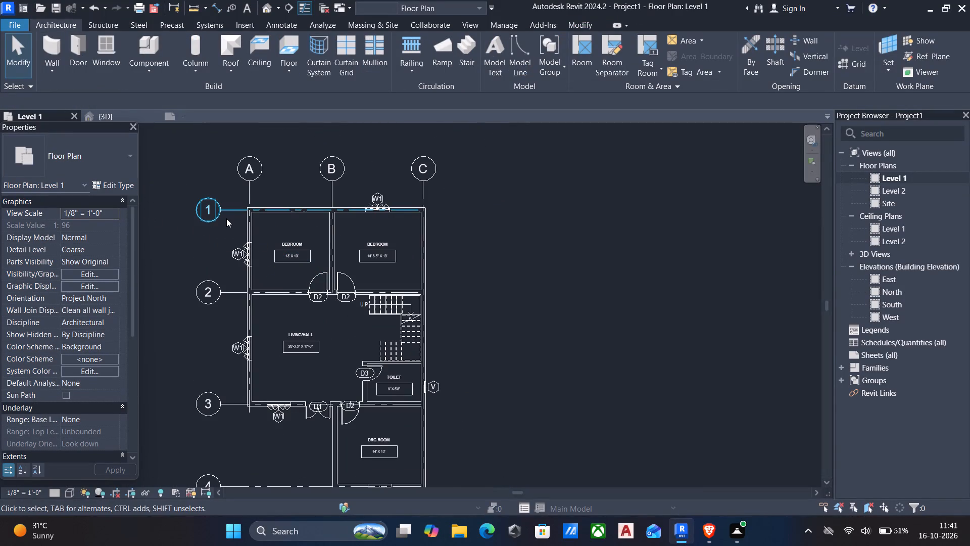
click(214, 216)
scroll(439, 215, up, 8)
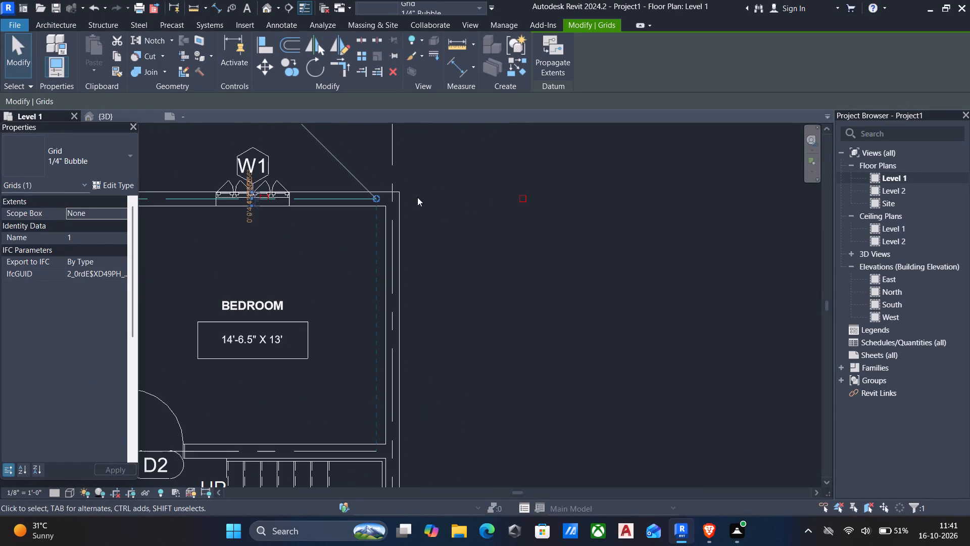
drag(375, 198, 461, 196)
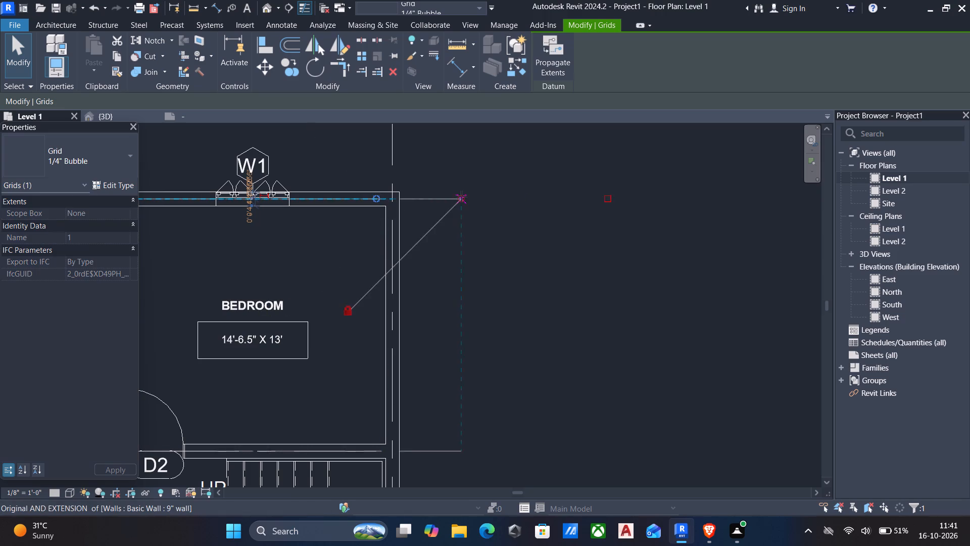
drag(461, 196, 525, 195)
scroll(525, 195, down, 3)
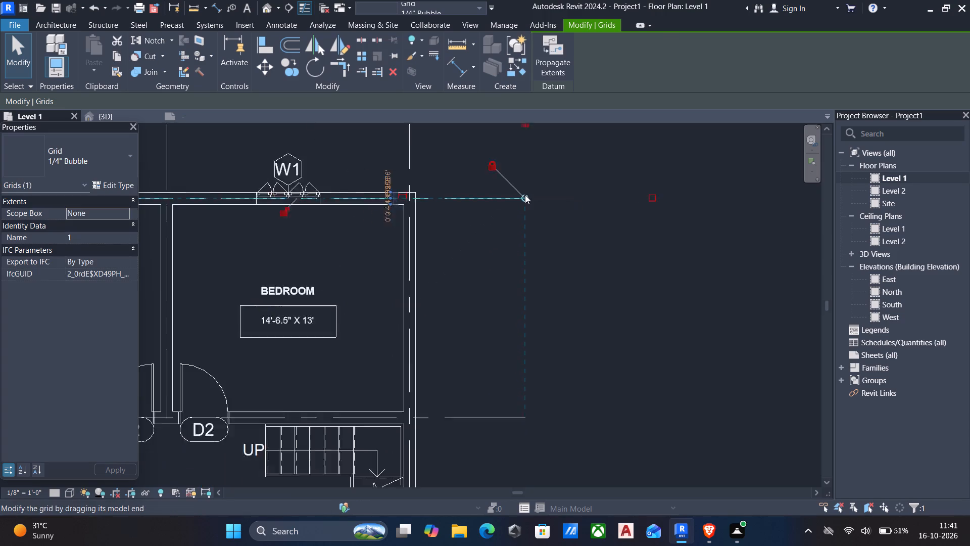
scroll(525, 195, down, 4)
scroll(499, 245, down, 6)
middle_drag(496, 274, 505, 249)
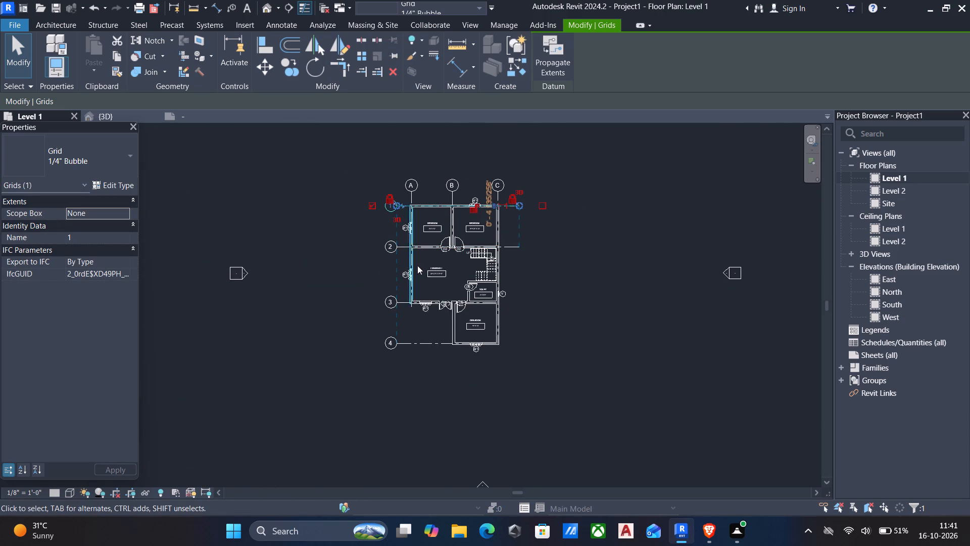
Extend the south end of grid A down to grid 4, aligned with the south end of grid C.
scroll(448, 327, up, 5)
scroll(392, 281, up, 4)
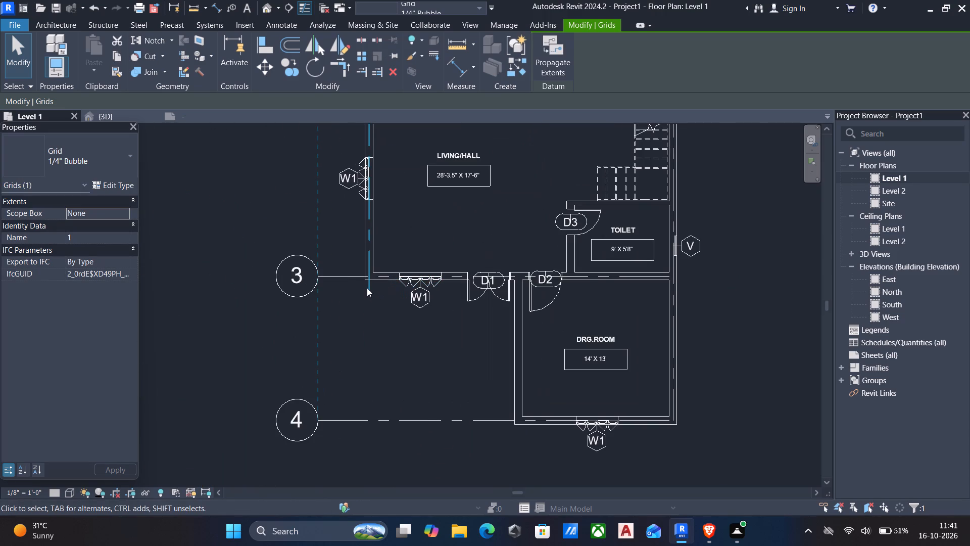
click(367, 288)
drag(368, 286, 373, 322)
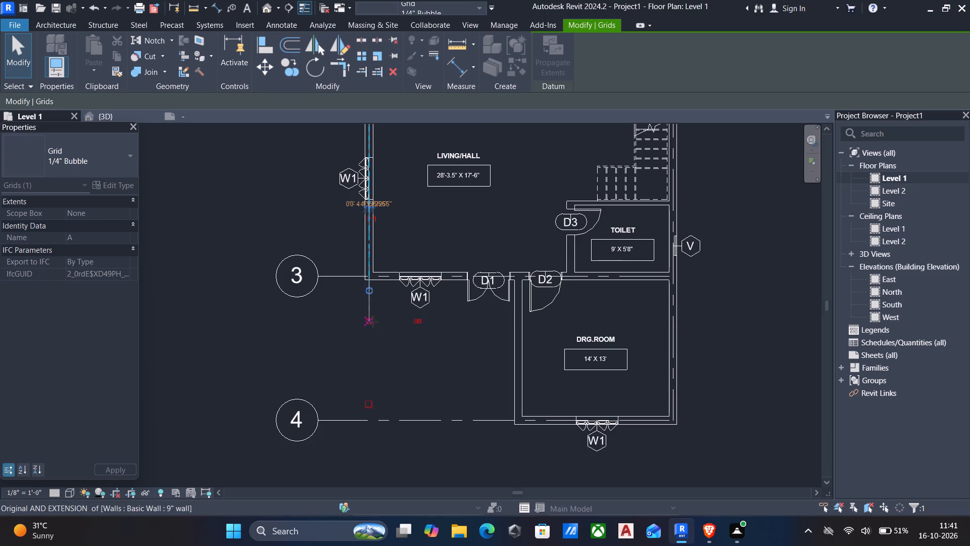
drag(373, 322, 388, 376)
scroll(372, 339, down, 2)
middle_drag(372, 339, 384, 299)
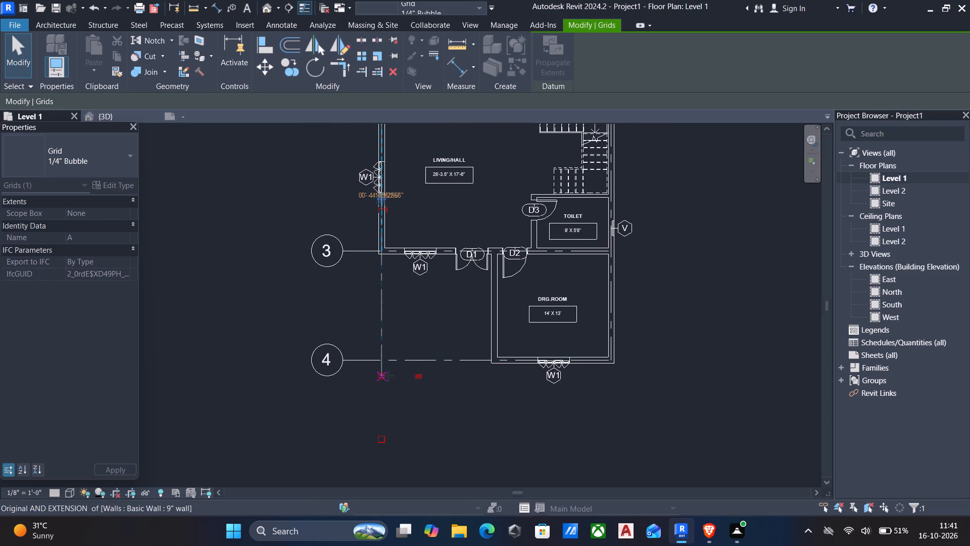
drag(388, 376, 389, 364)
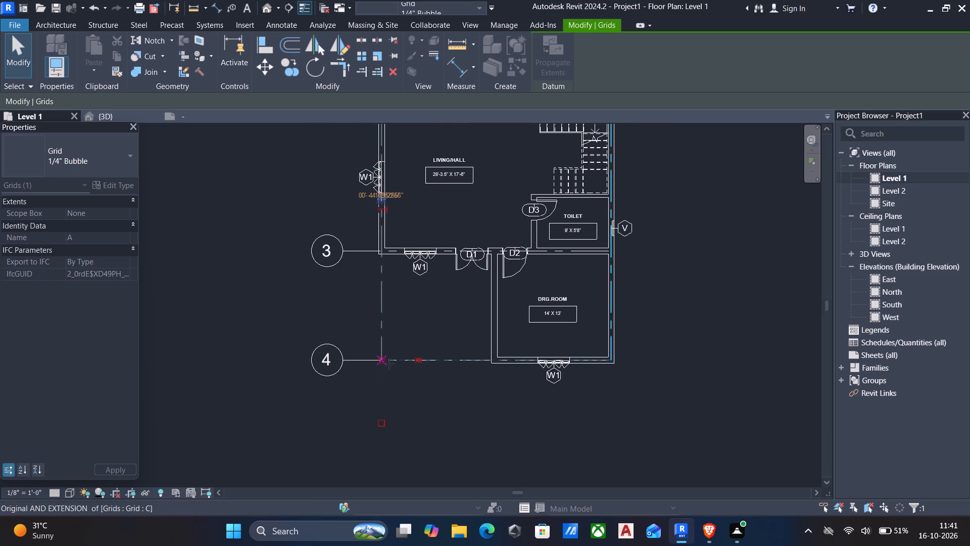
drag(389, 364, 389, 363)
Extend the south end of grid B through LIVING/HALL down to grid 4, aligned with the ends of grids A and C.
scroll(394, 361, down, 3)
middle_drag(456, 189, 457, 268)
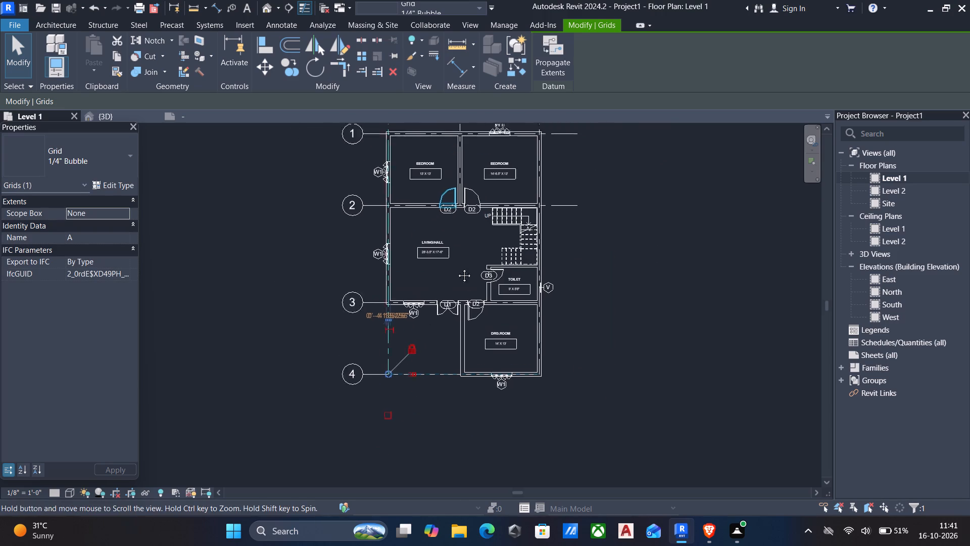
middle_drag(457, 268, 458, 296)
scroll(437, 339, up, 4)
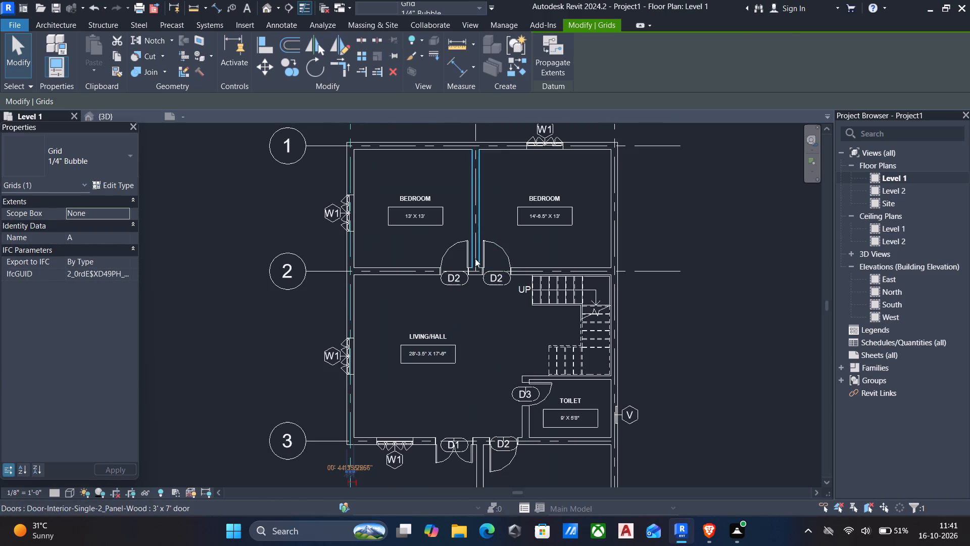
click(475, 258)
scroll(470, 259, up, 4)
key(Escape)
middle_drag(469, 260, 476, 480)
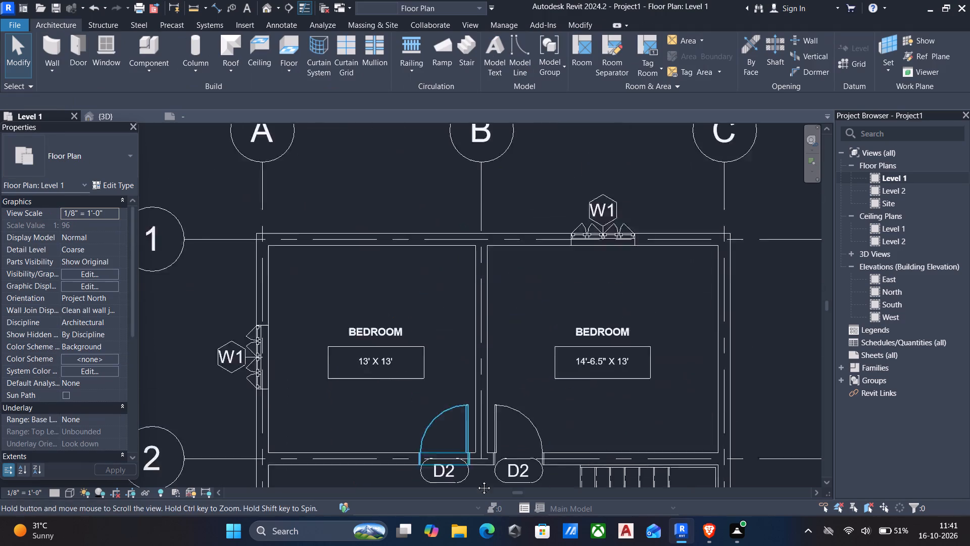
middle_drag(476, 480, 476, 486)
click(488, 251)
scroll(460, 338, down, 6)
scroll(455, 456, down, 1)
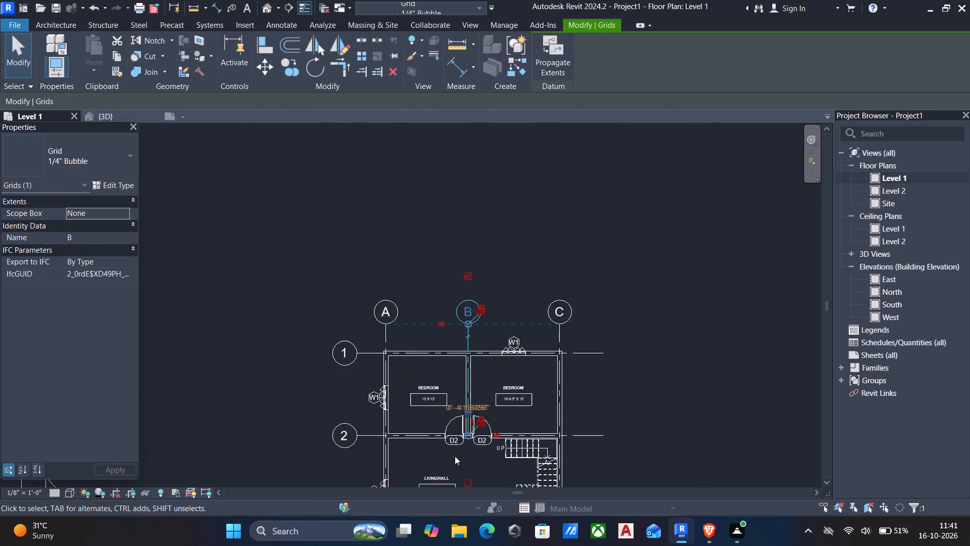
middle_drag(462, 446, 469, 306)
scroll(469, 306, up, 5)
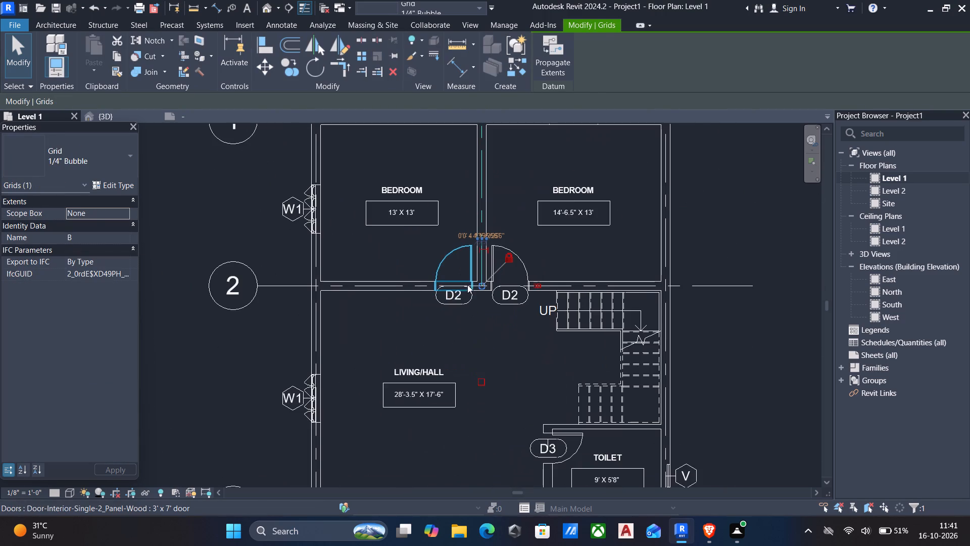
scroll(473, 287, up, 4)
drag(486, 287, 475, 379)
scroll(482, 403, down, 2)
middle_drag(481, 405, 475, 379)
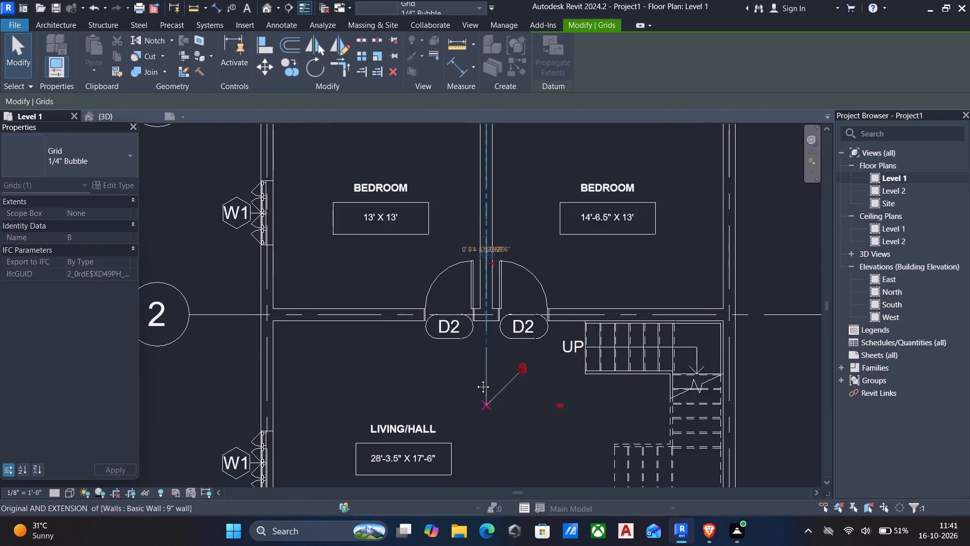
middle_drag(475, 379, 476, 340)
drag(475, 379, 490, 210)
scroll(476, 345, down, 5)
middle_drag(463, 413, 484, 286)
middle_drag(484, 312, 490, 210)
drag(490, 210, 502, 329)
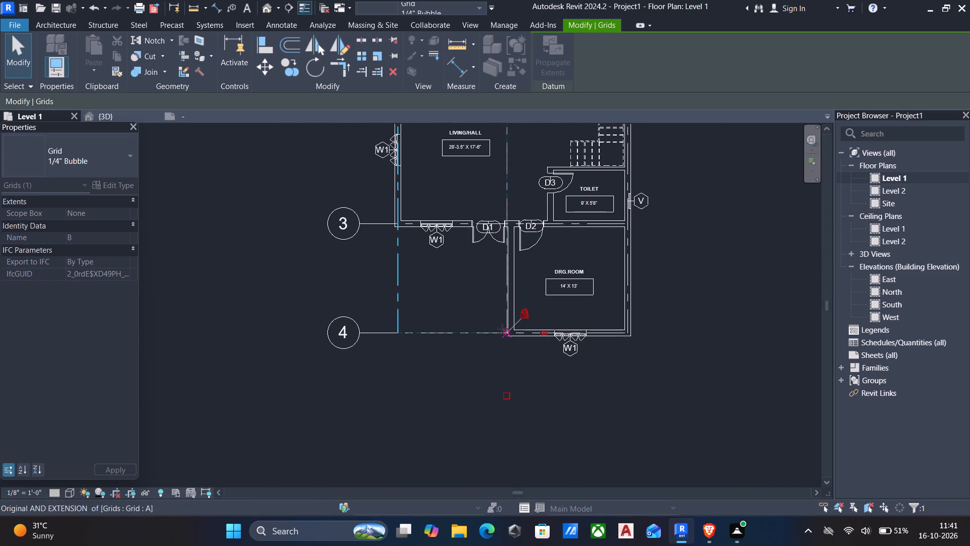
drag(502, 329, 502, 331)
scroll(647, 341, down, 2)
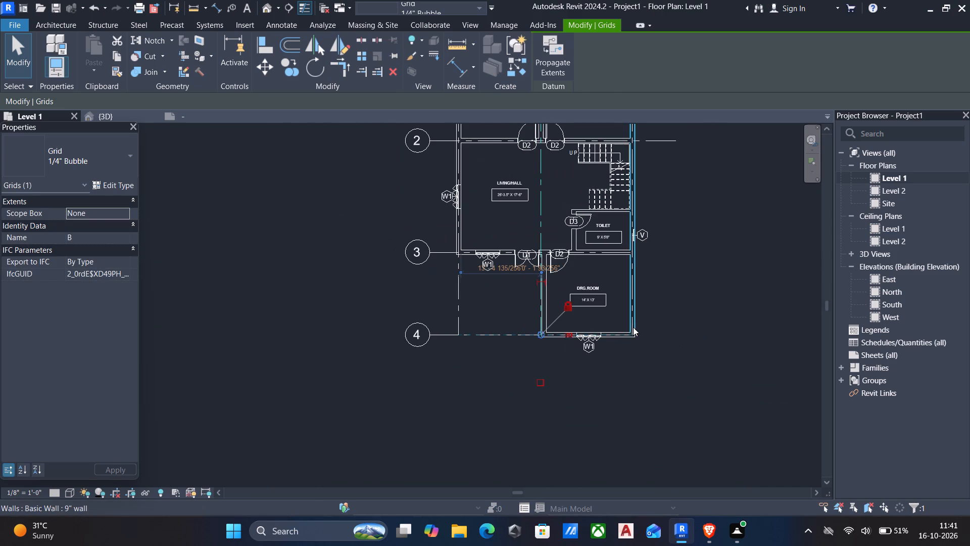
key(Escape)
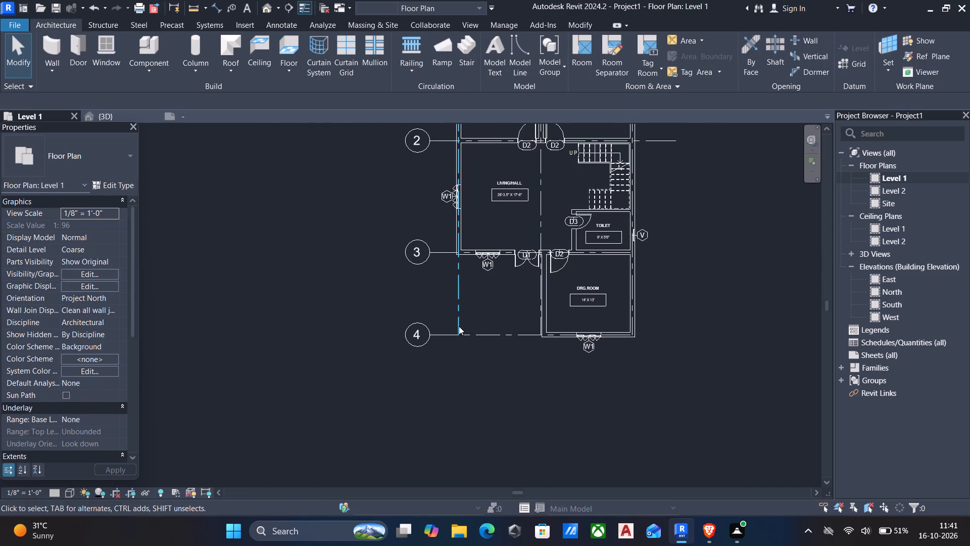
Extend the south ends of grids A, B and C together to just below grid 4.
click(459, 326)
drag(459, 335, 458, 359)
key(Escape)
scroll(374, 322, down, 3)
middle_drag(366, 324, 343, 363)
scroll(343, 363, down, 1)
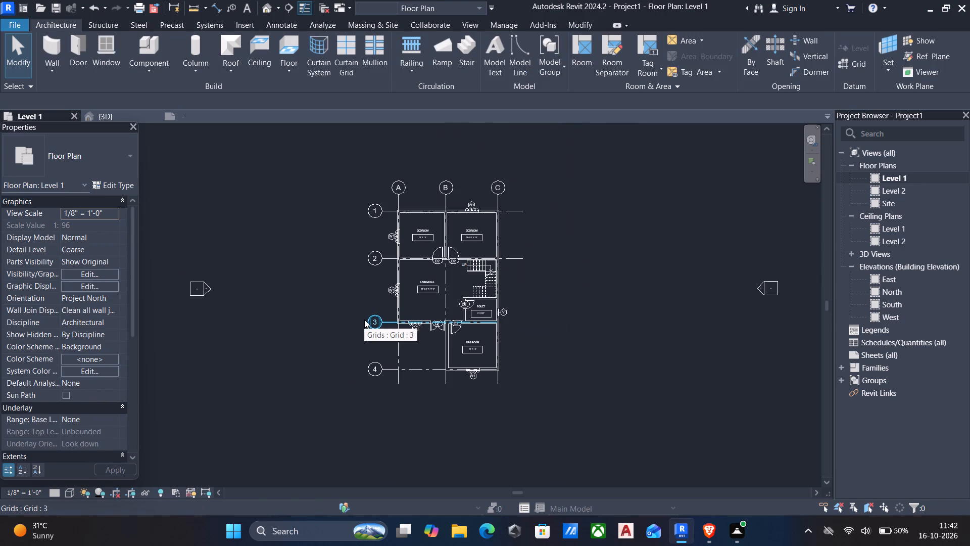
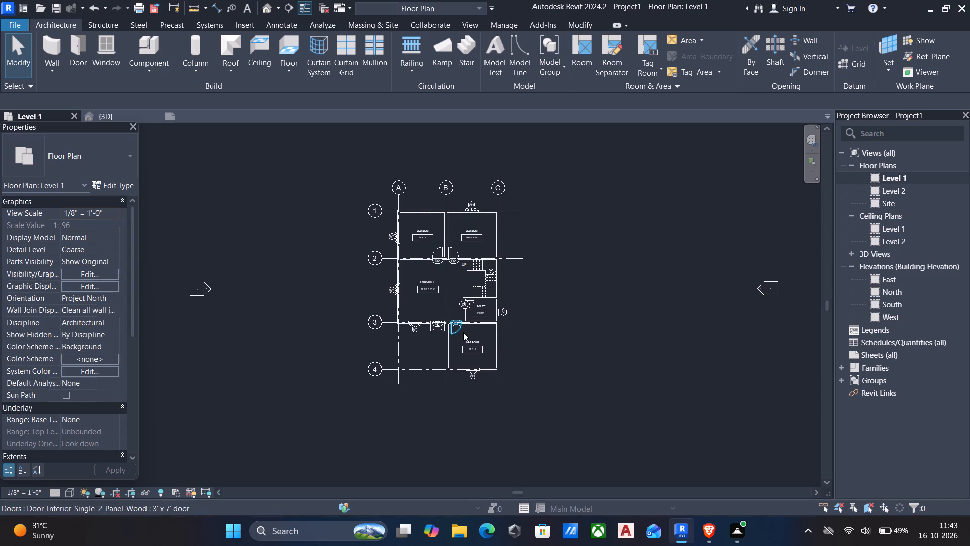
Check how grids A, B and C appear in the South and North elevations.
double_click(899, 303)
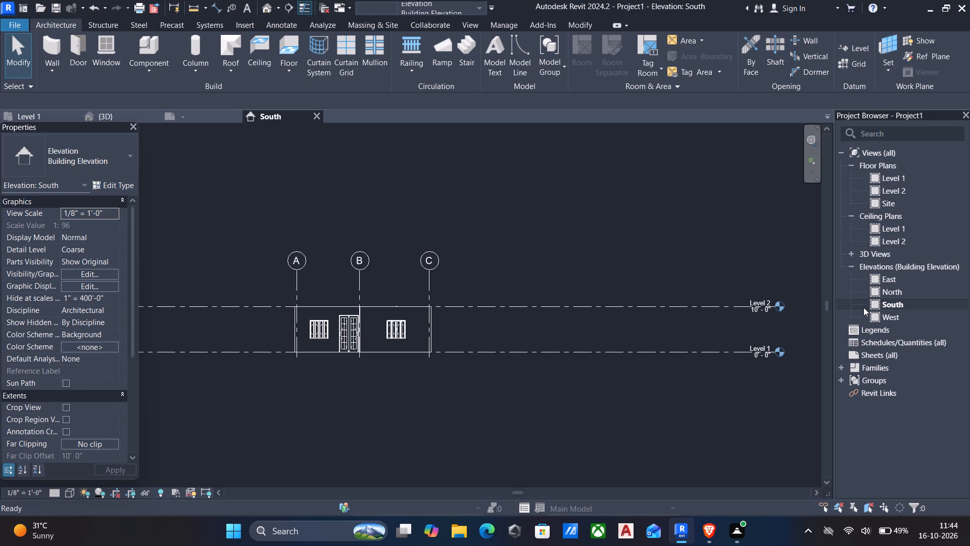
double_click(902, 292)
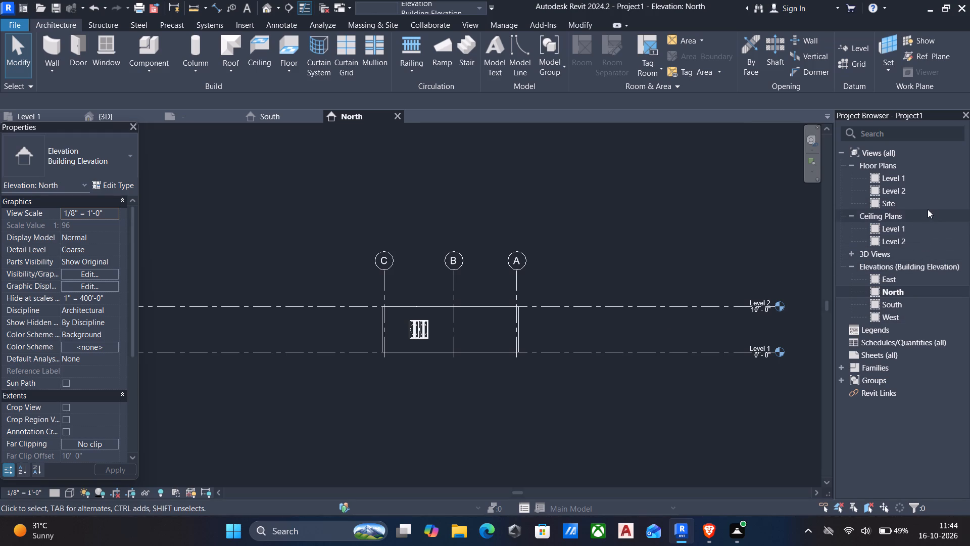
Start an architectural floor on Level 1 and duplicate the Generic - 12" type as 6" FLOOR.
double_click(904, 177)
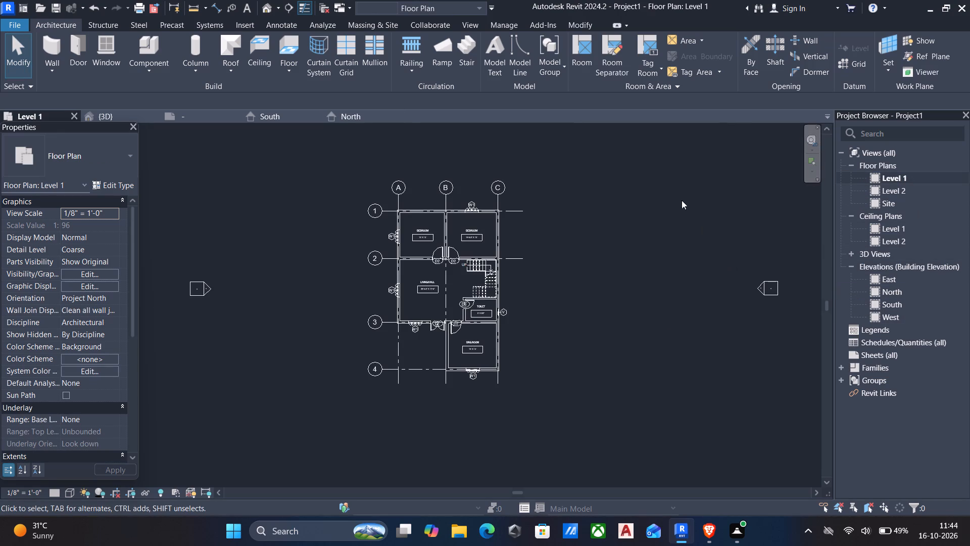
click(285, 67)
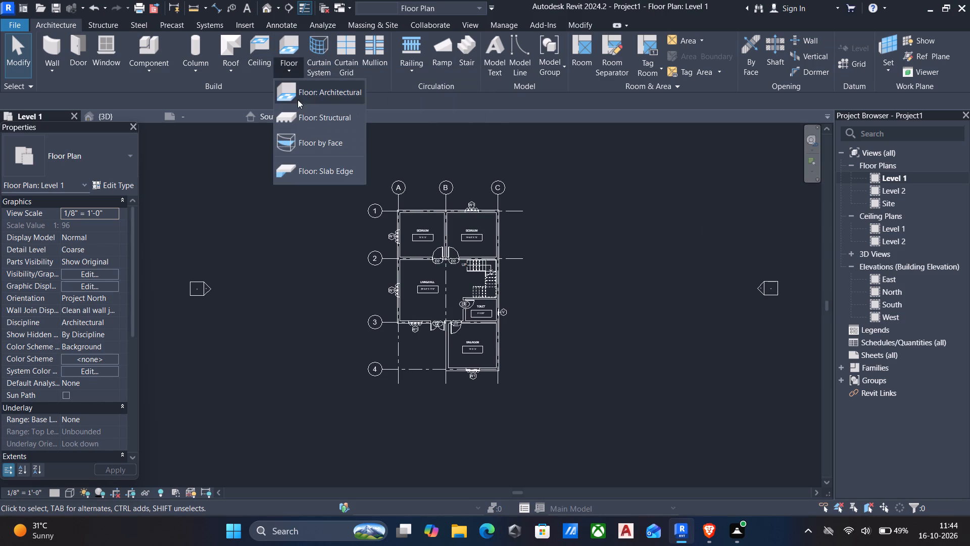
click(314, 98)
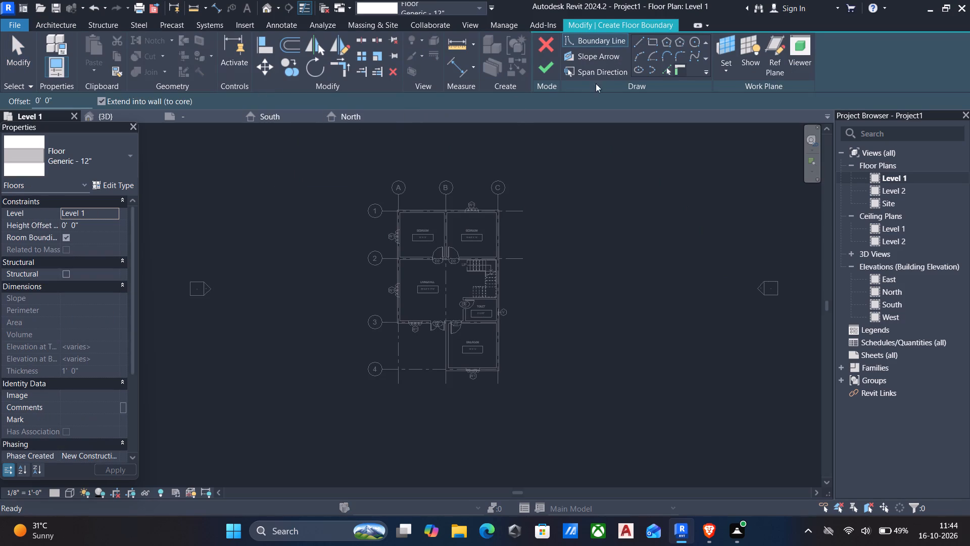
click(120, 186)
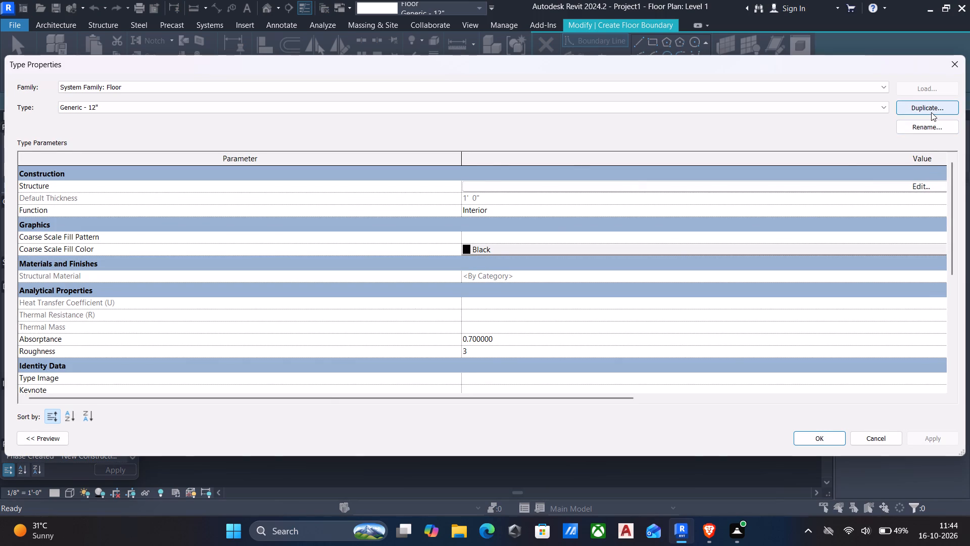
click(931, 112)
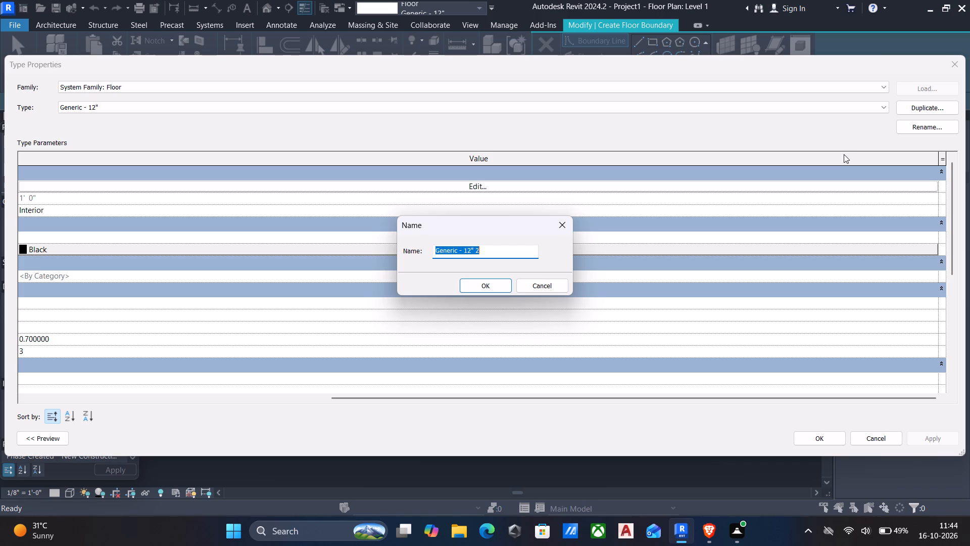
key(BackSpace)
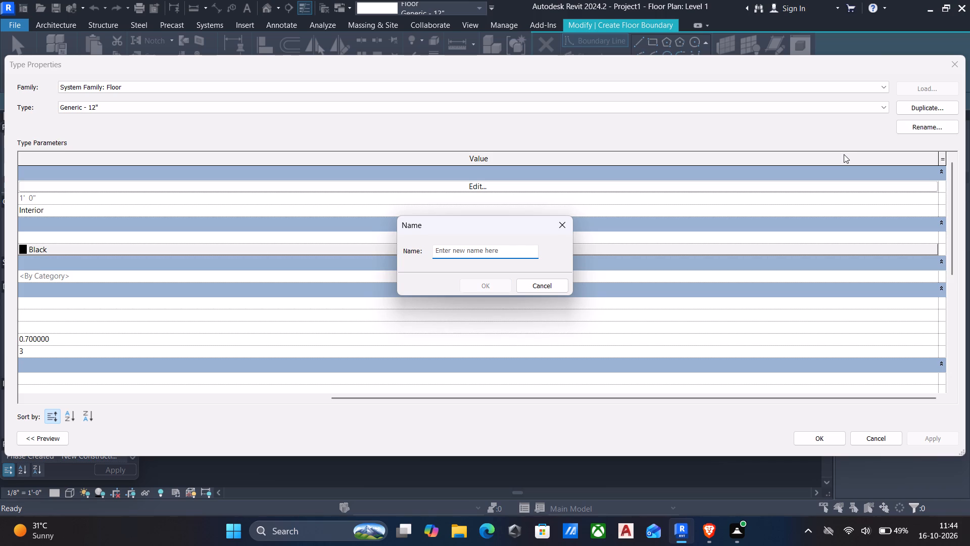
text(6" F;)
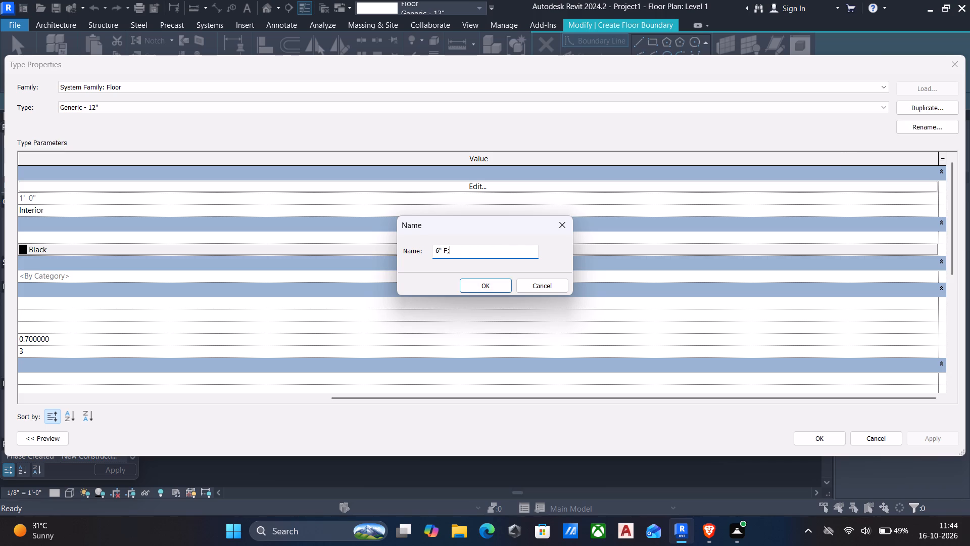
key(BackSpace)
text(LOOR)
click(498, 280)
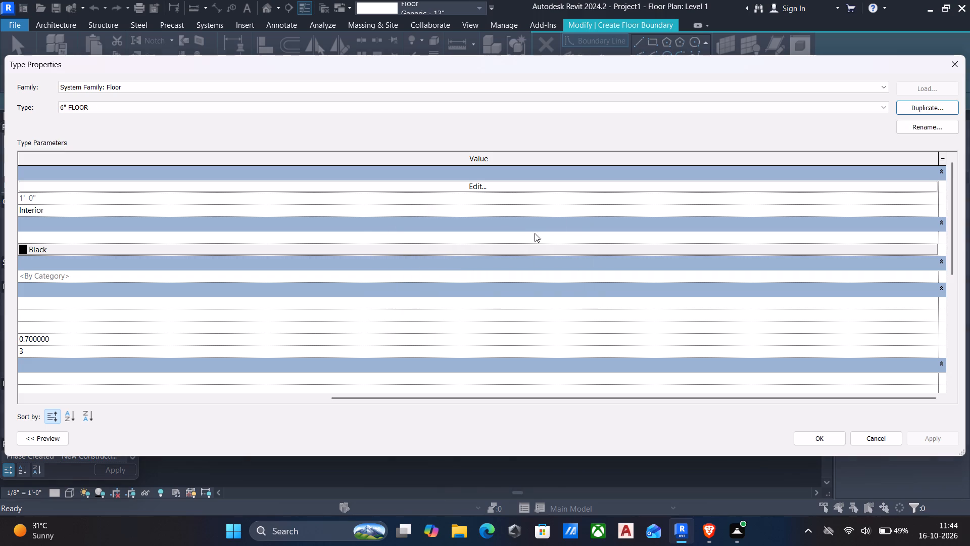
Set the structure layer thickness of the 6" FLOOR type to 6" and apply the type changes.
click(481, 184)
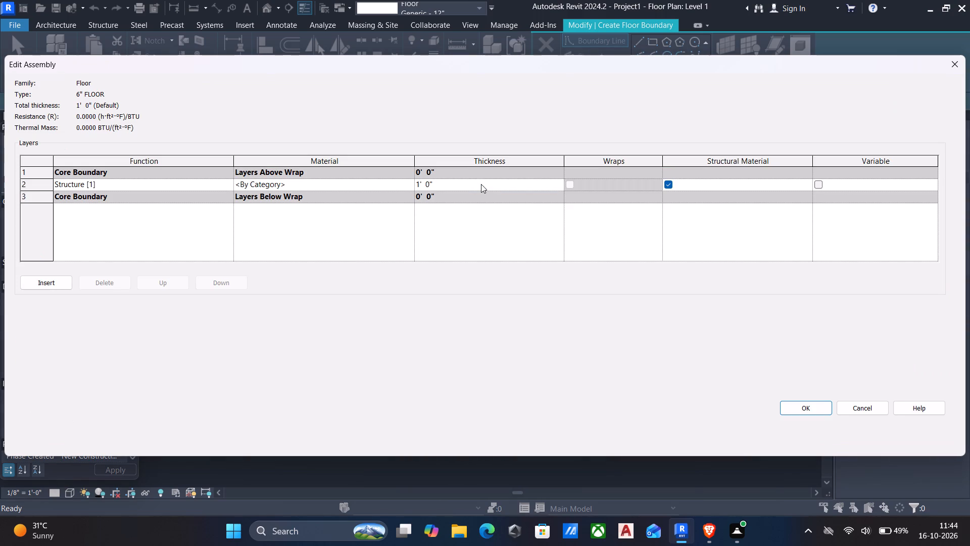
click(481, 184)
key(6)
key(shift+quotedbl)
key(space)
text(FLOOR)
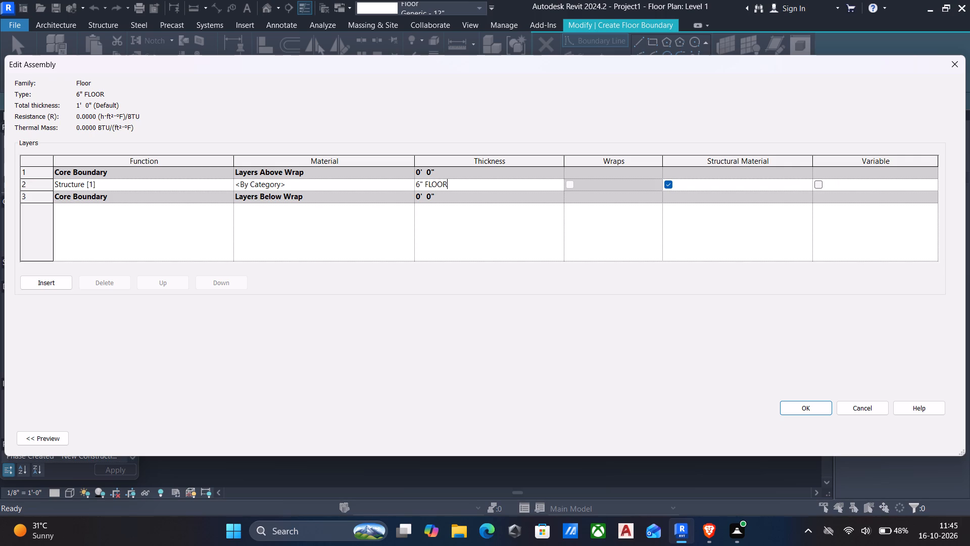
click(792, 406)
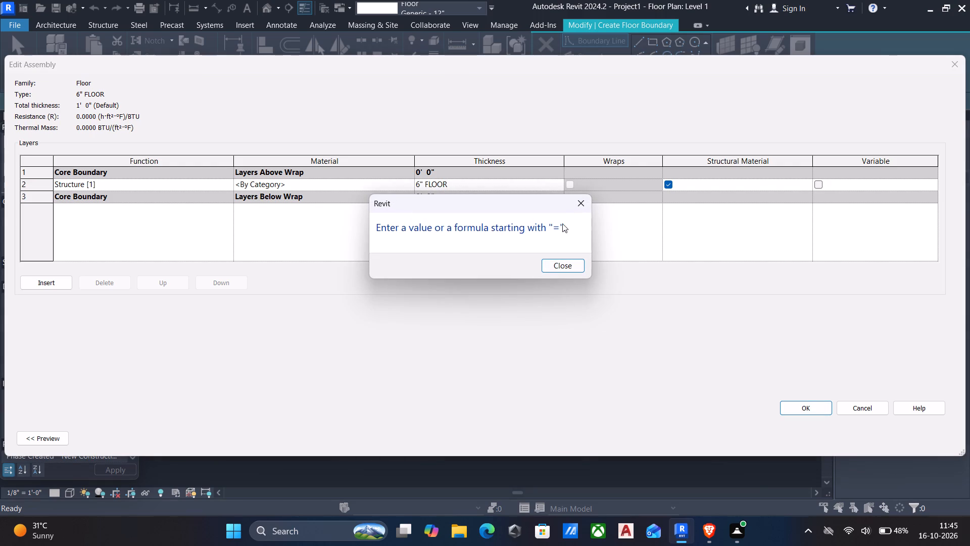
click(585, 204)
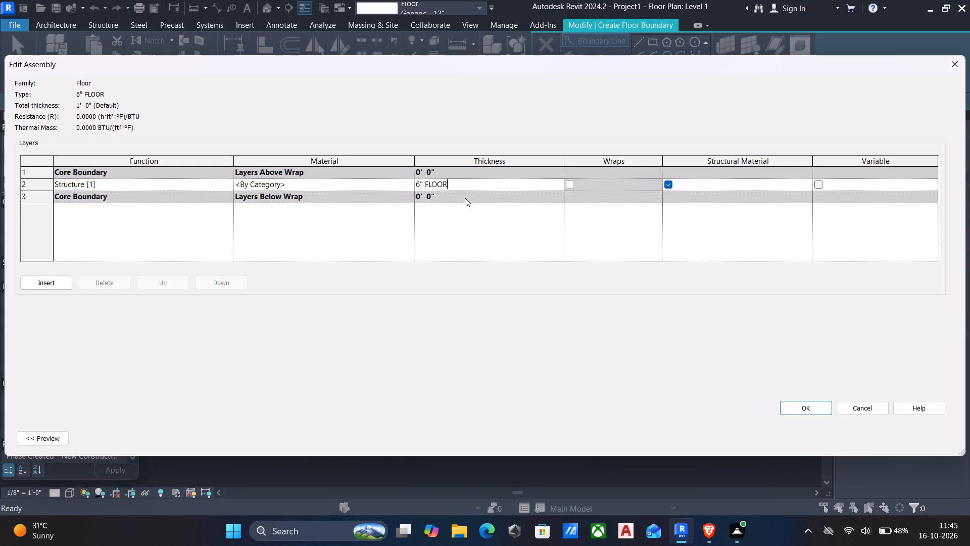
key(BackSpace)
key(BackSpace)
key(BackSpace)
key(BackSpace)
key(BackSpace)
click(796, 402)
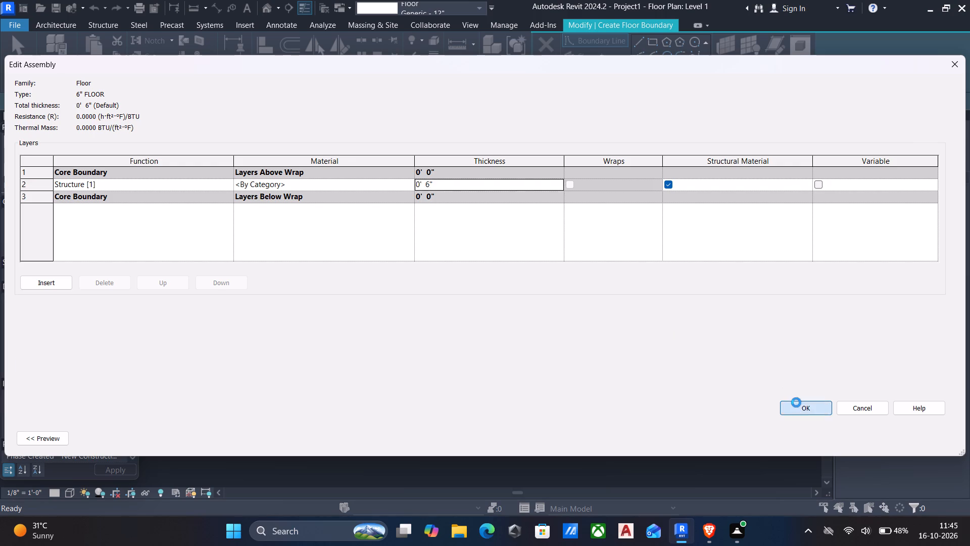
click(944, 438)
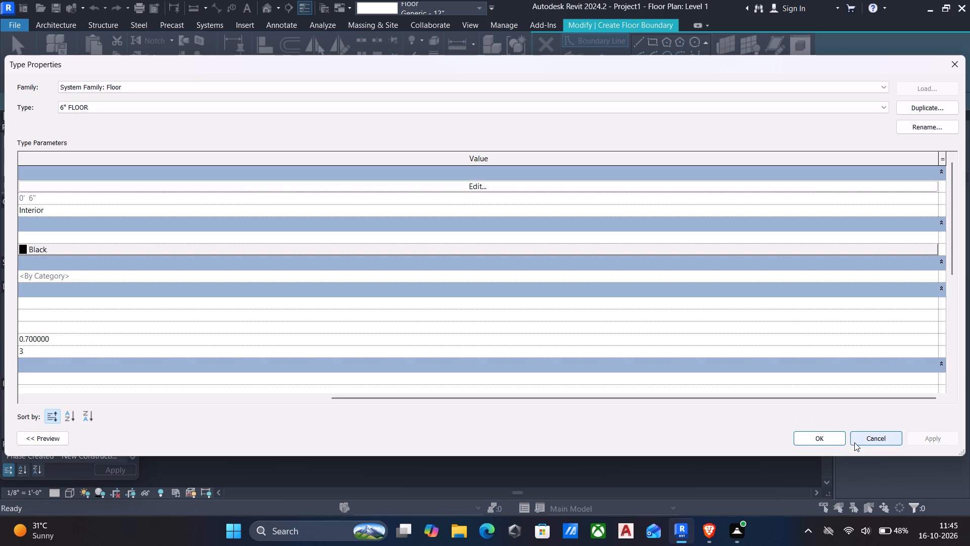
click(812, 436)
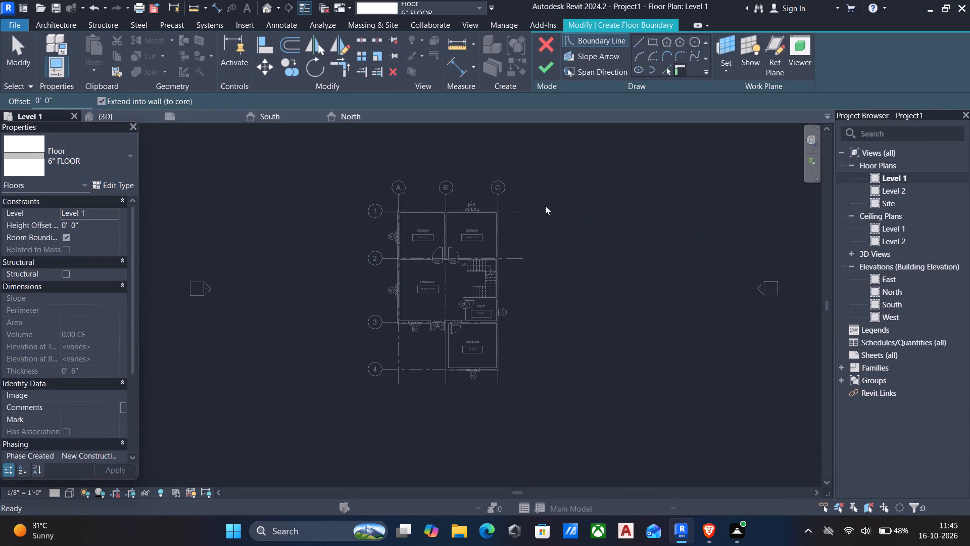
Create the floor with a rectangular boundary from the northeast outer wall corner to beyond the southwest side, about 56'-6" long north to south.
click(652, 43)
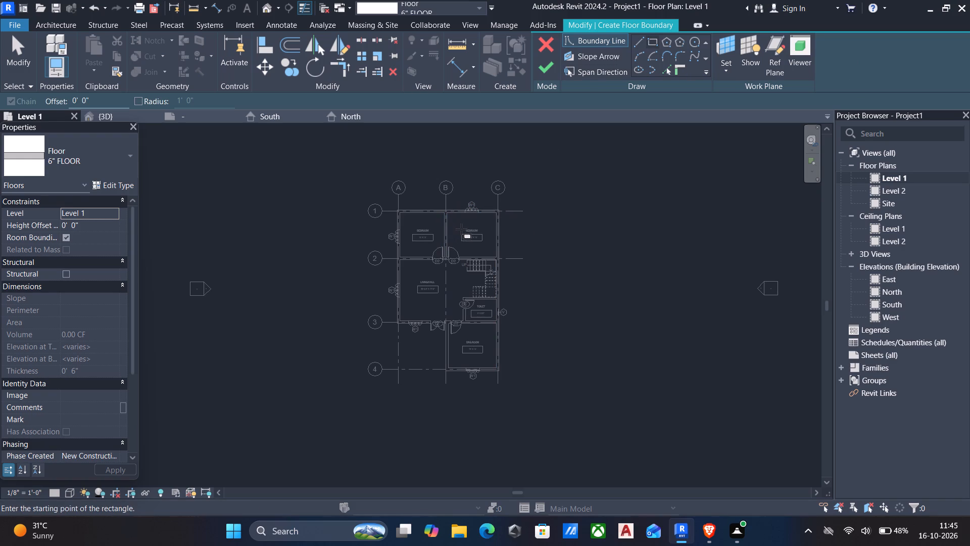
scroll(444, 234, up, 3)
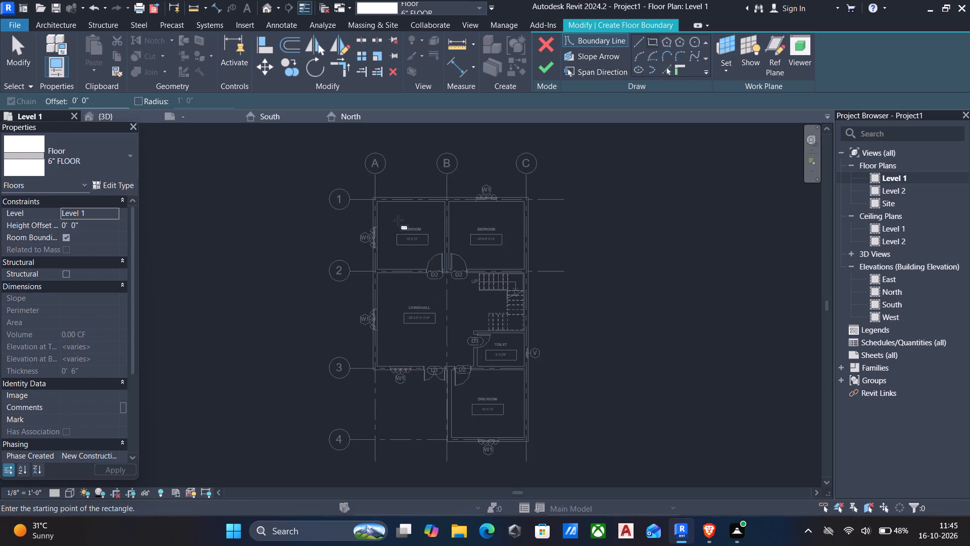
scroll(393, 212, up, 7)
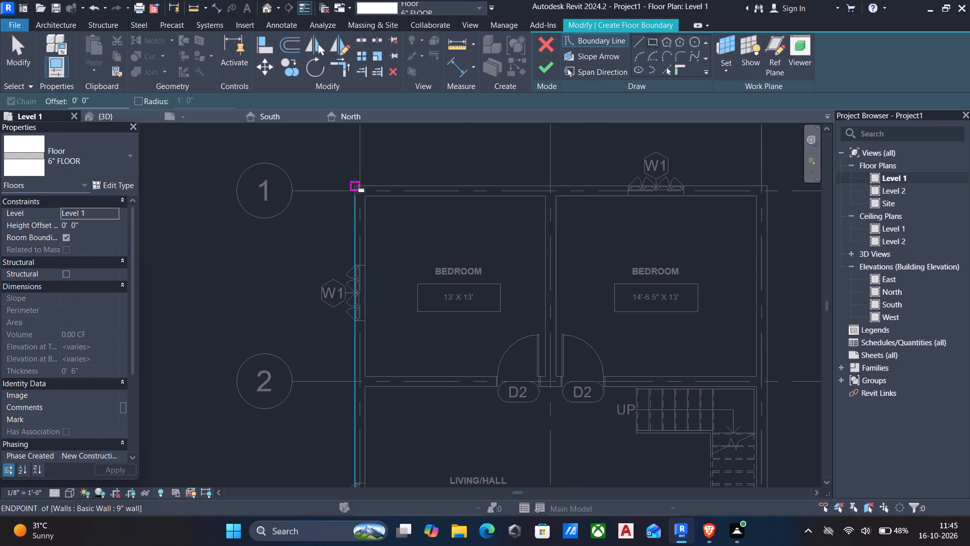
click(763, 187)
scroll(664, 225, down, 4)
middle_drag(570, 279, 574, 233)
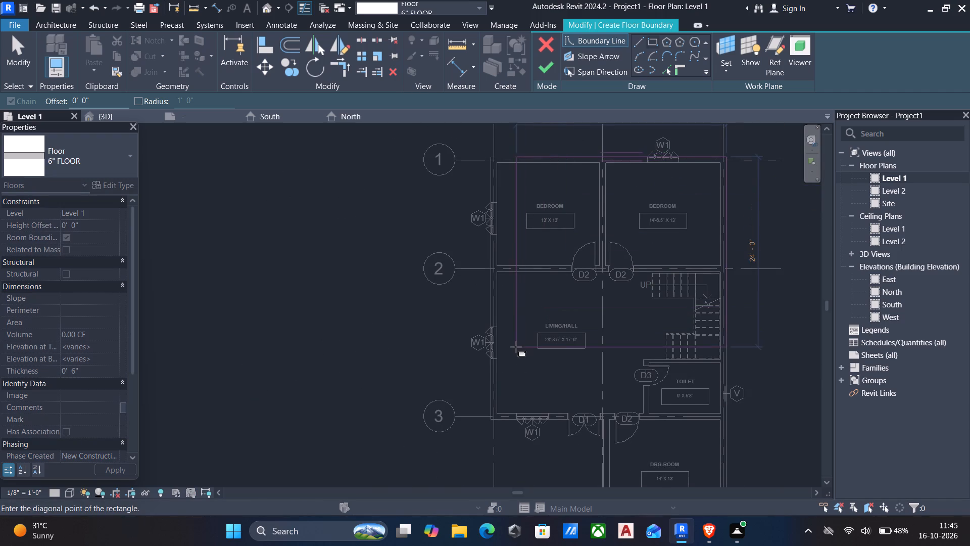
middle_drag(516, 353, 509, 339)
scroll(501, 339, down, 2)
middle_drag(464, 450, 457, 415)
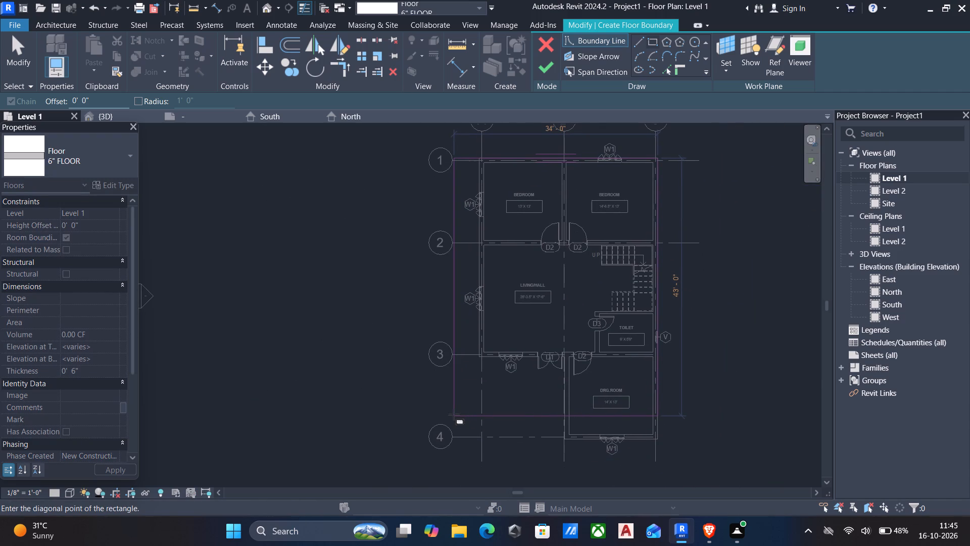
middle_drag(422, 456, 421, 445)
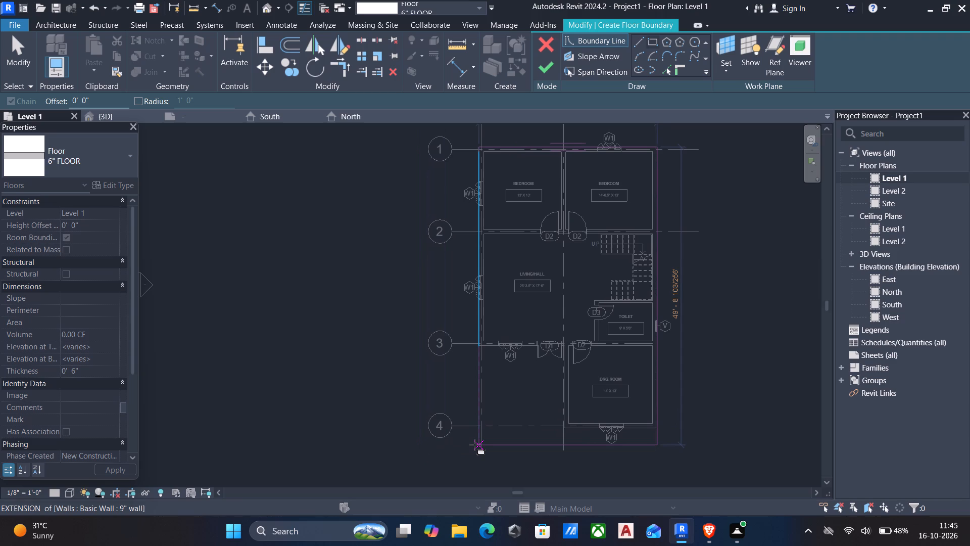
middle_drag(417, 449, 421, 409)
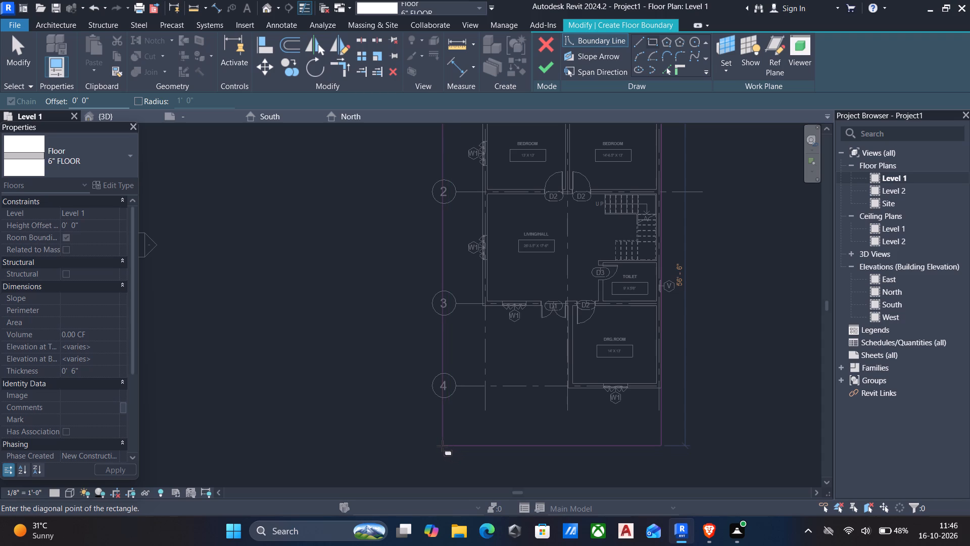
click(442, 446)
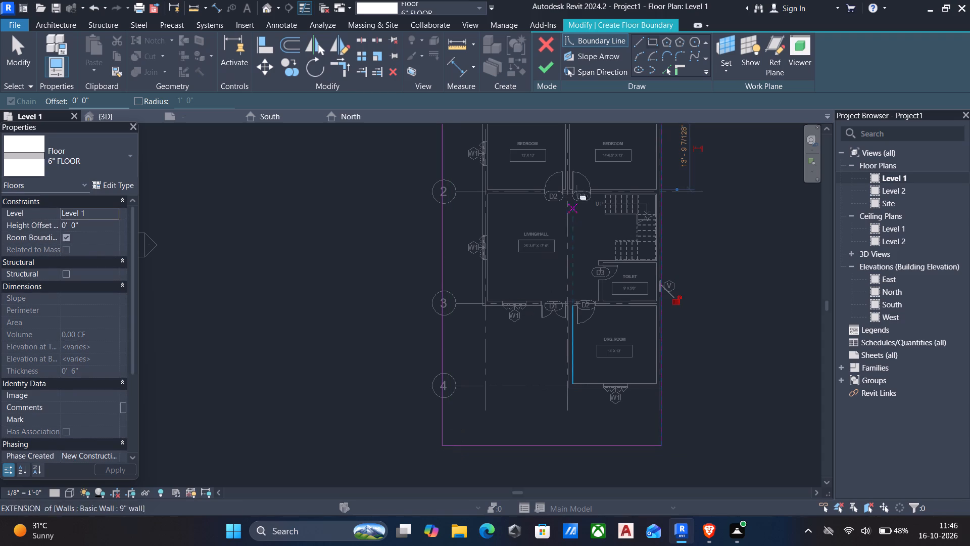
click(545, 71)
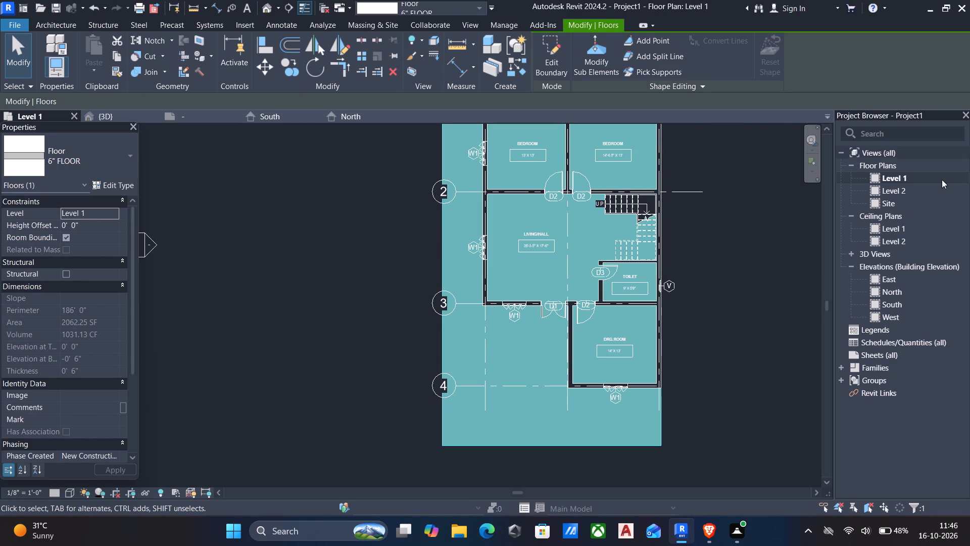
Inspect the floor slab under the building in the 3D view from the west and south sides.
click(260, 6)
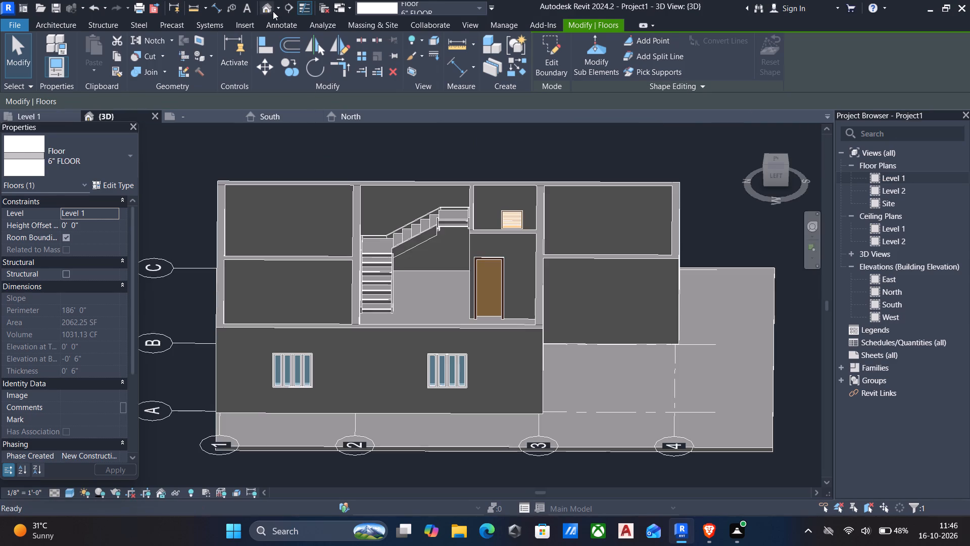
scroll(419, 224, down, 5)
shift+middle_drag(468, 254, 468, 255)
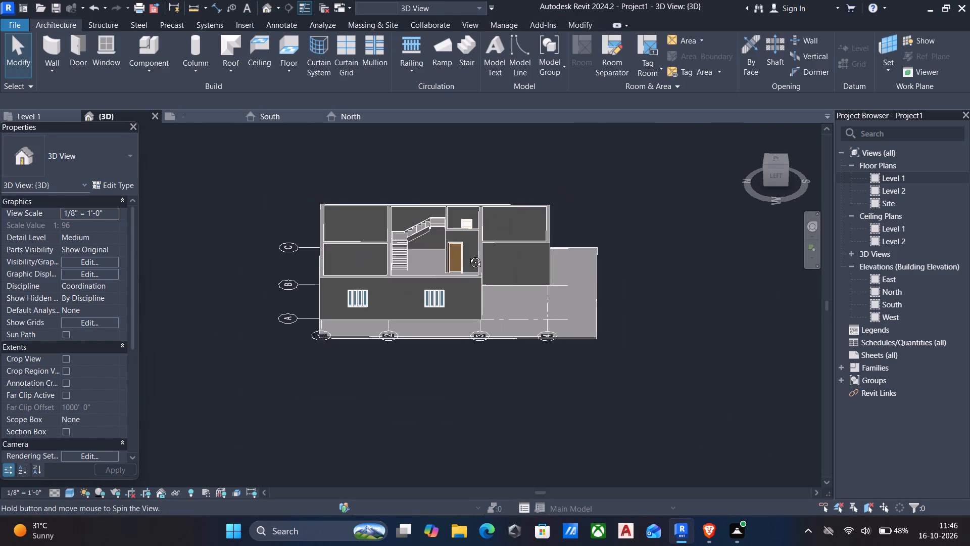
shift+middle_drag(468, 255, 316, 221)
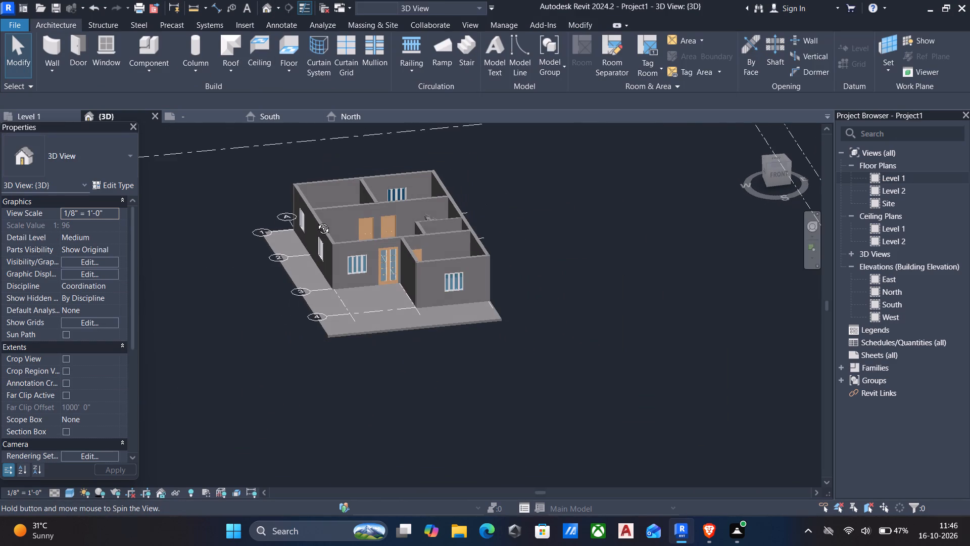
shift+middle_drag(316, 221, 257, 247)
middle_drag(548, 344, 530, 350)
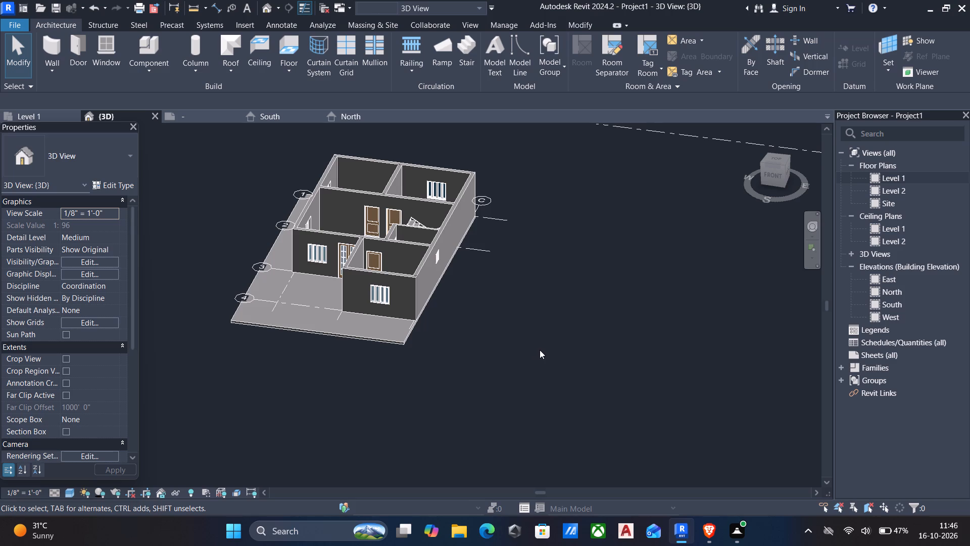
key(Escape)
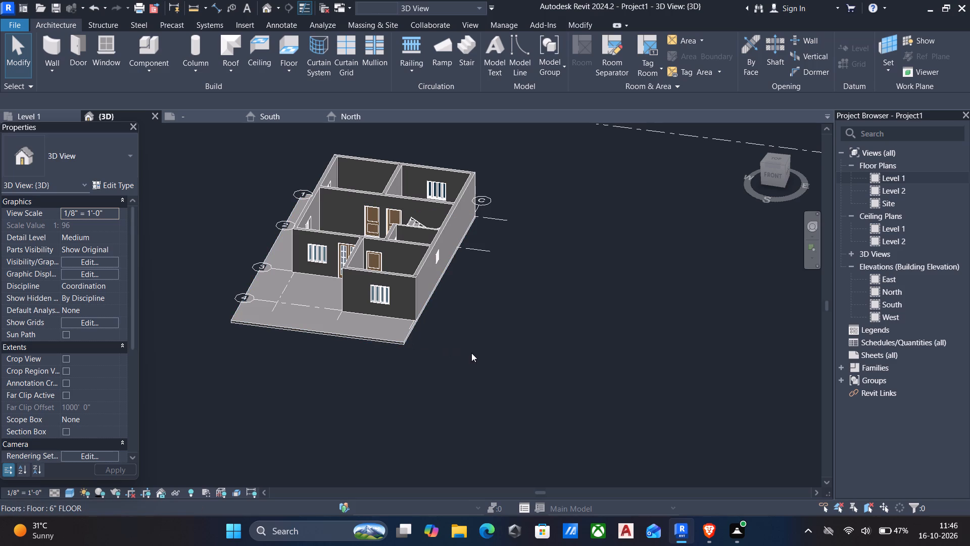
On the Level 1 plan, start an architectural column and duplicate the 24" x 24" rectangular type as 9" X 9" COLUMN.
double_click(893, 182)
middle_drag(571, 311, 547, 298)
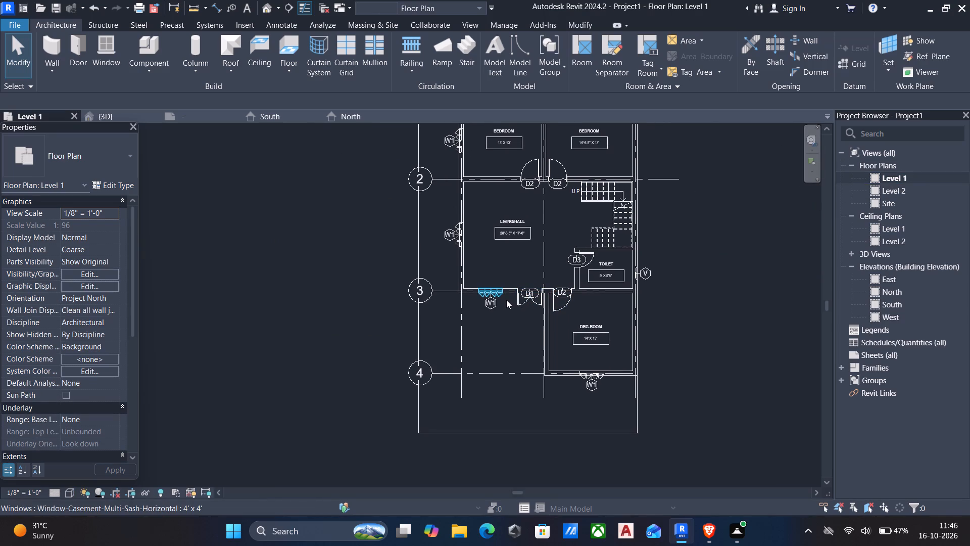
click(196, 72)
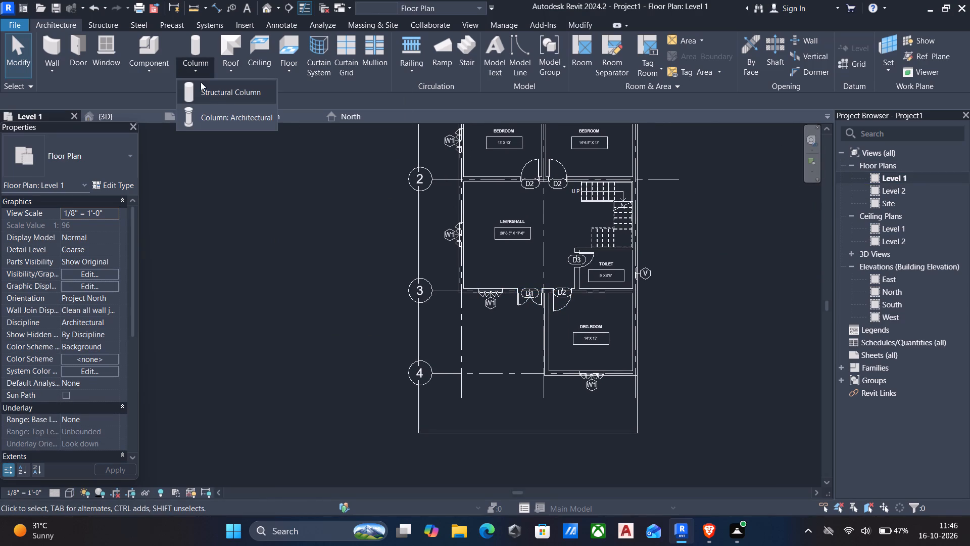
click(226, 119)
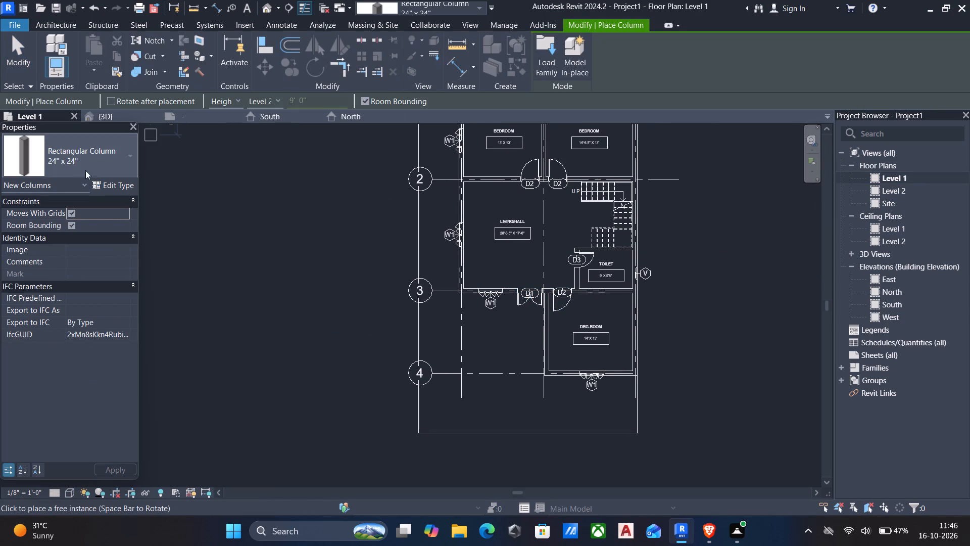
click(110, 186)
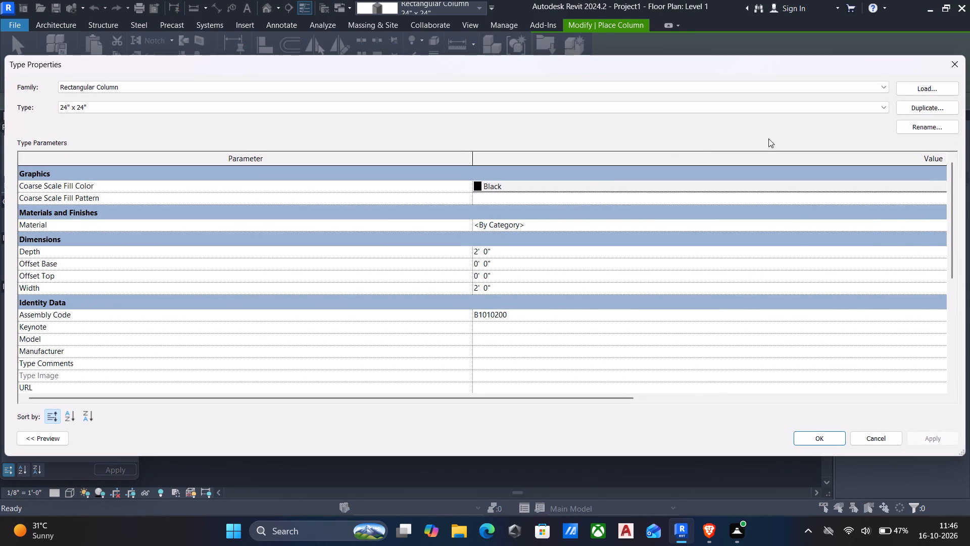
click(922, 109)
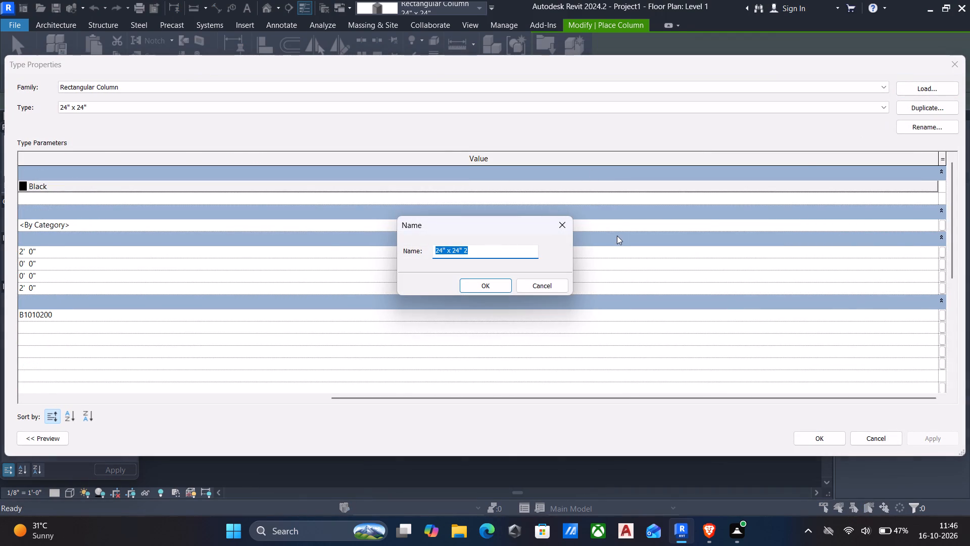
key(BackSpace)
text(9")
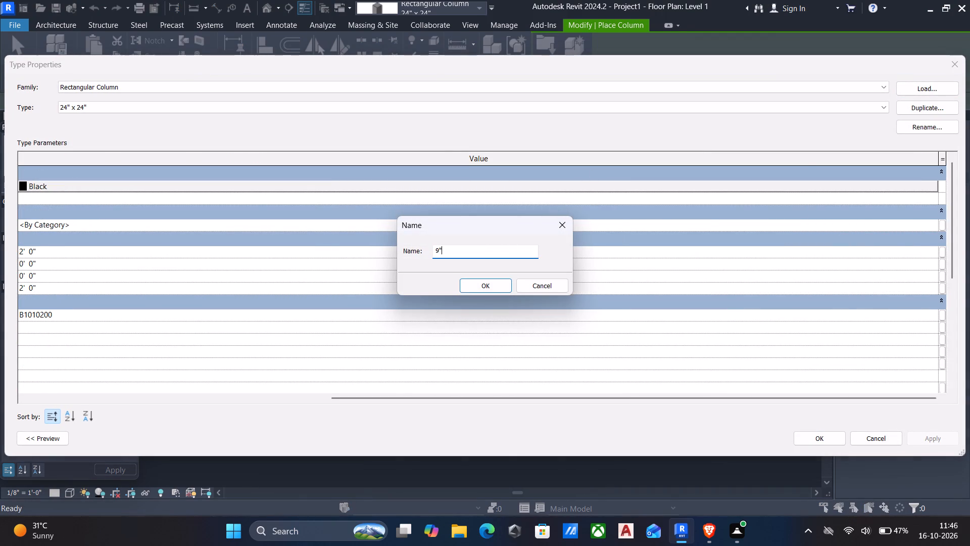
key(space)
text(X)
key(space)
key(9)
text(")
key(space)
text(COLUMN)
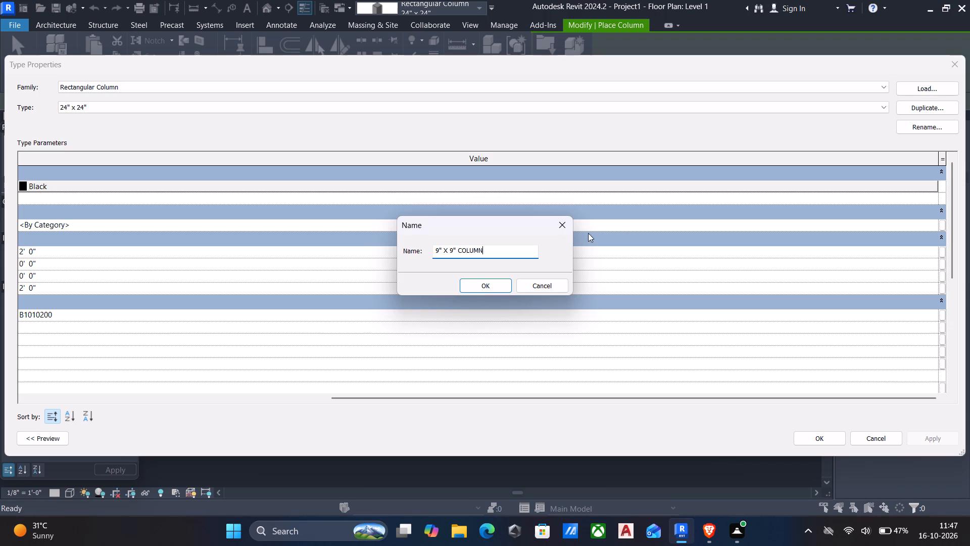
click(475, 278)
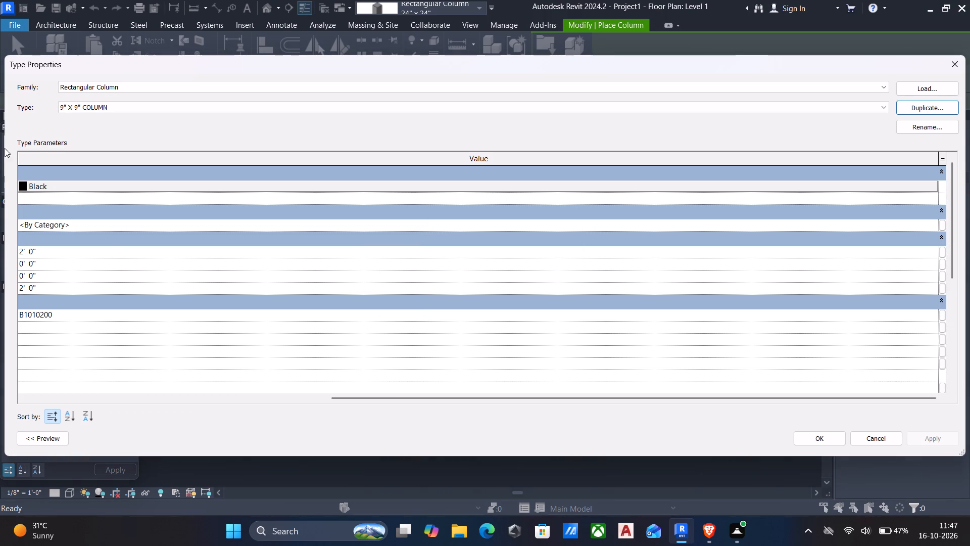
Set the depth and width of the 9" X 9" COLUMN type to 9" each and apply the type changes.
drag(340, 399, 187, 395)
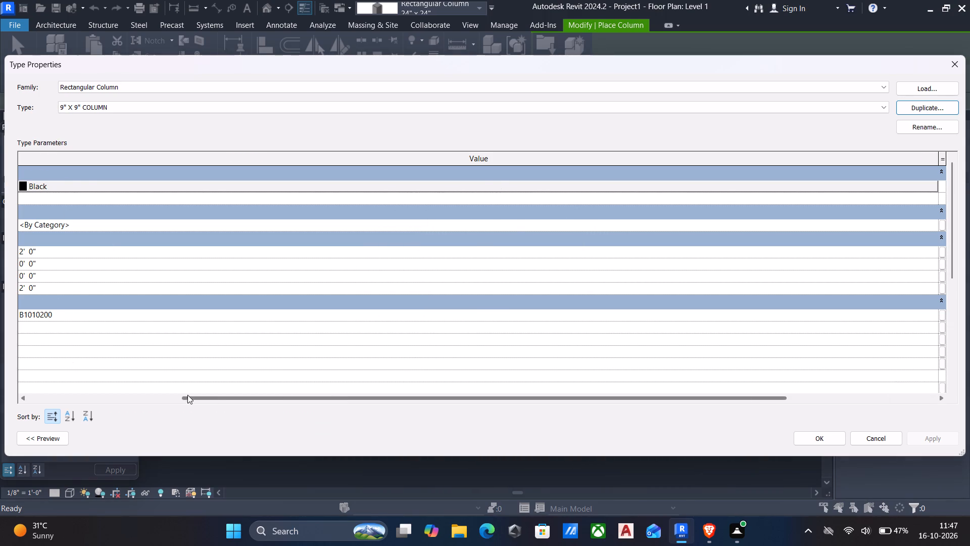
drag(187, 395, 35, 399)
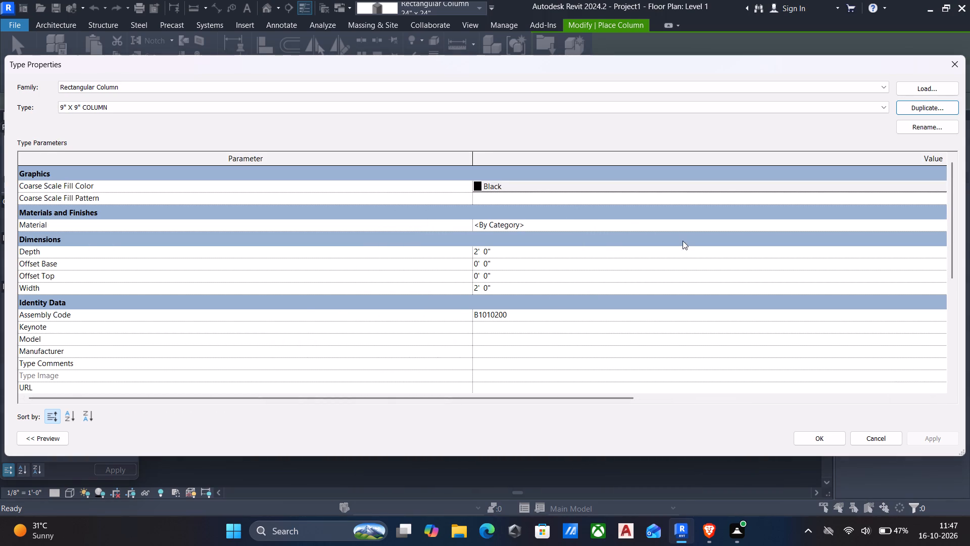
click(610, 252)
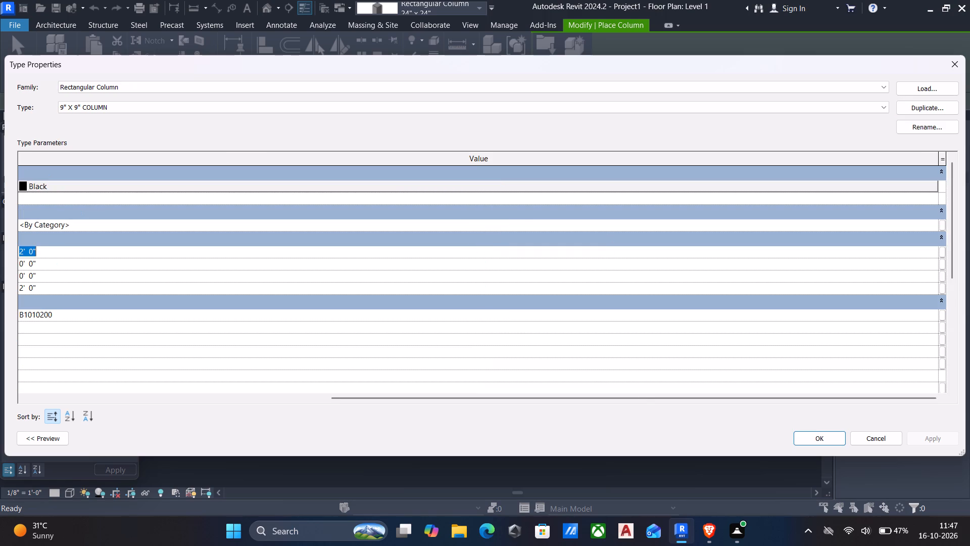
text(9")
key(Return)
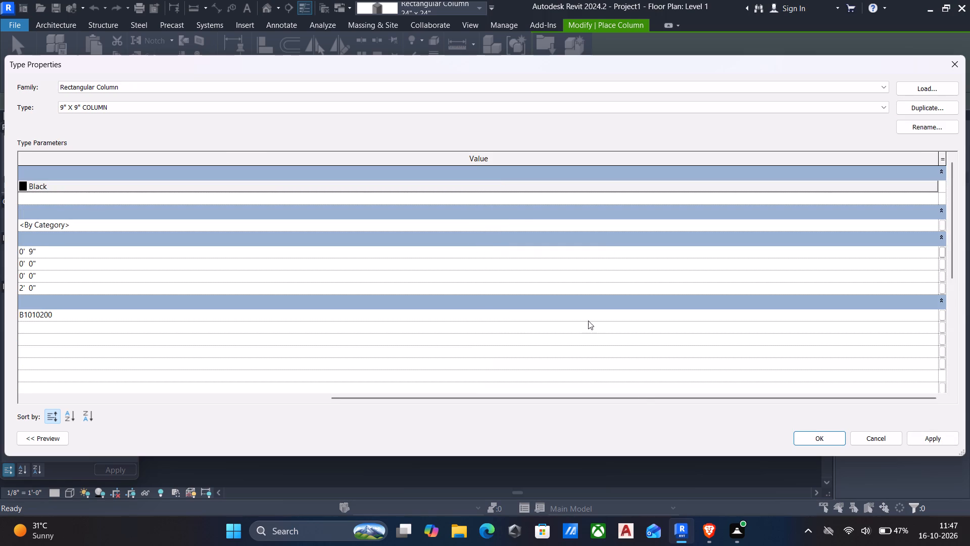
drag(410, 397, 83, 399)
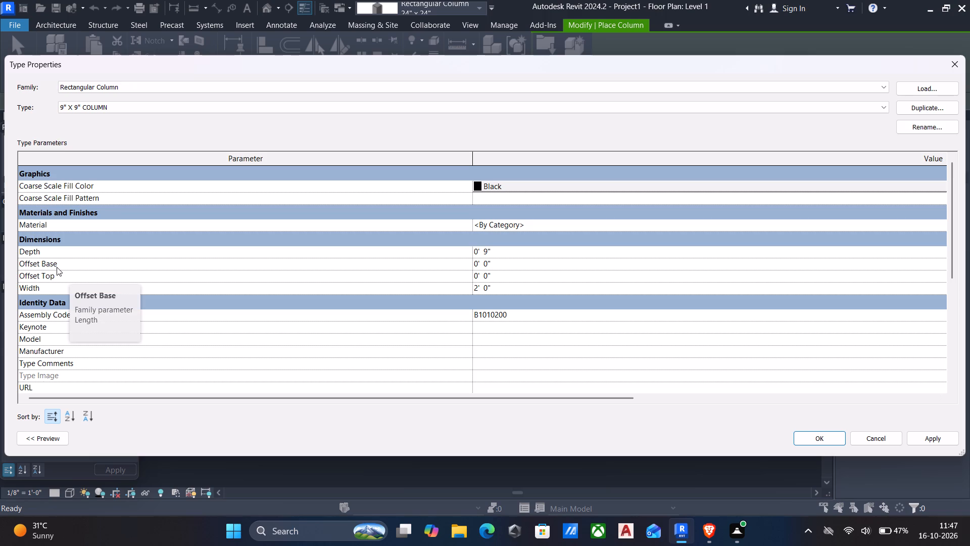
click(514, 289)
text(9")
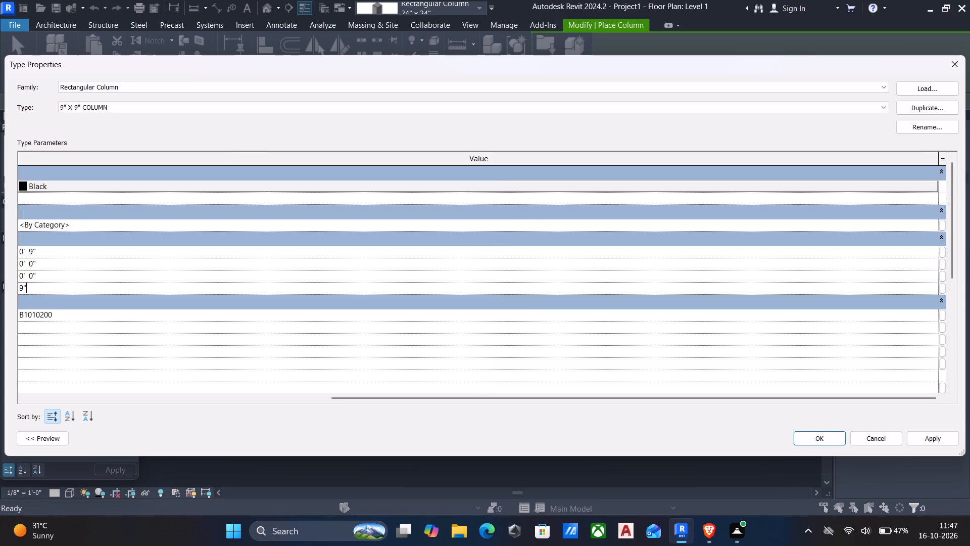
key(Return)
click(933, 441)
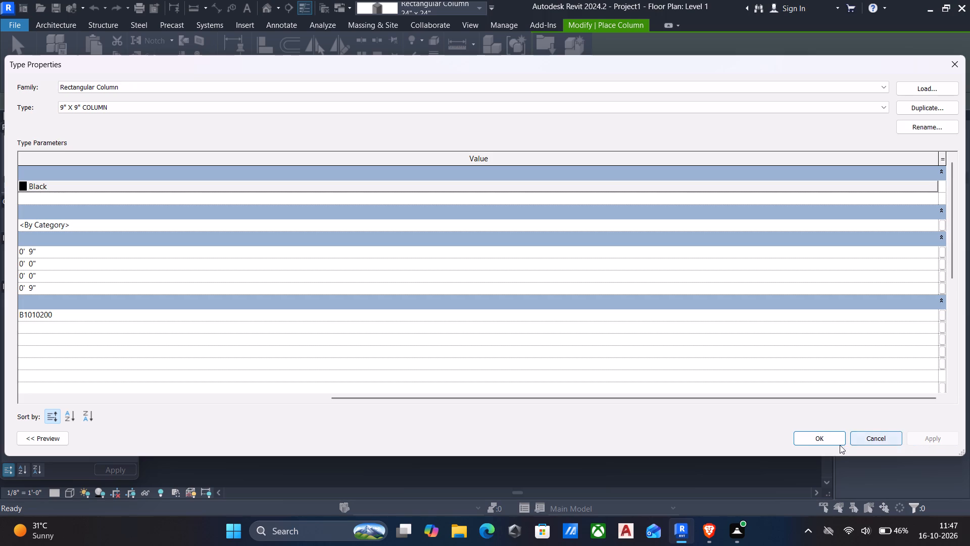
click(808, 442)
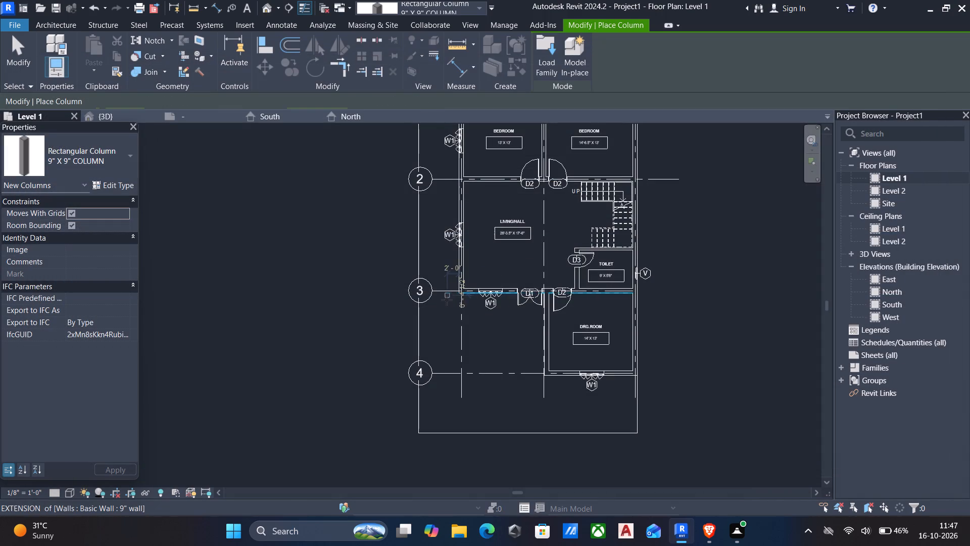
Place one 9" X 9" column freehand in the open area between grids 3 and 4, west of the DRG.ROOM.
scroll(447, 300, up, 4)
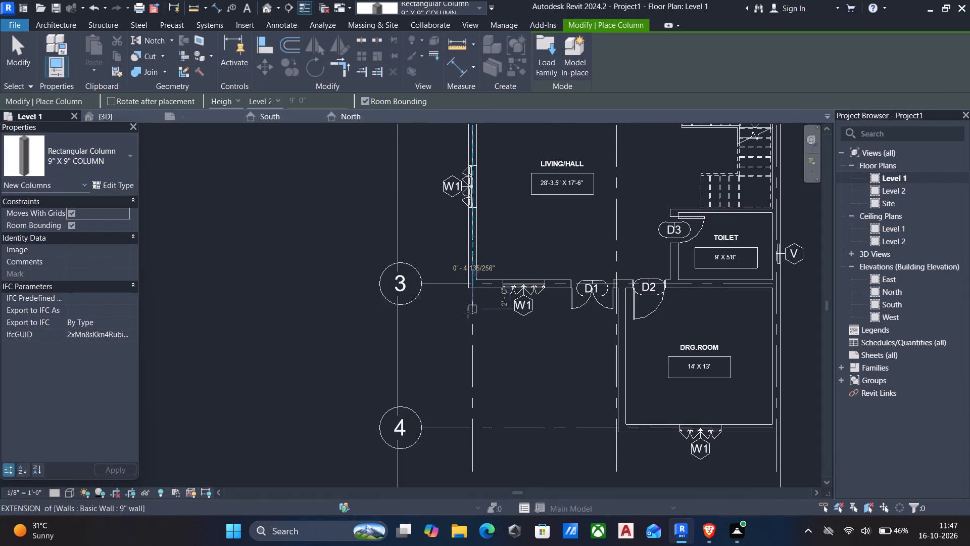
middle_drag(468, 312, 464, 295)
scroll(464, 295, down, 1)
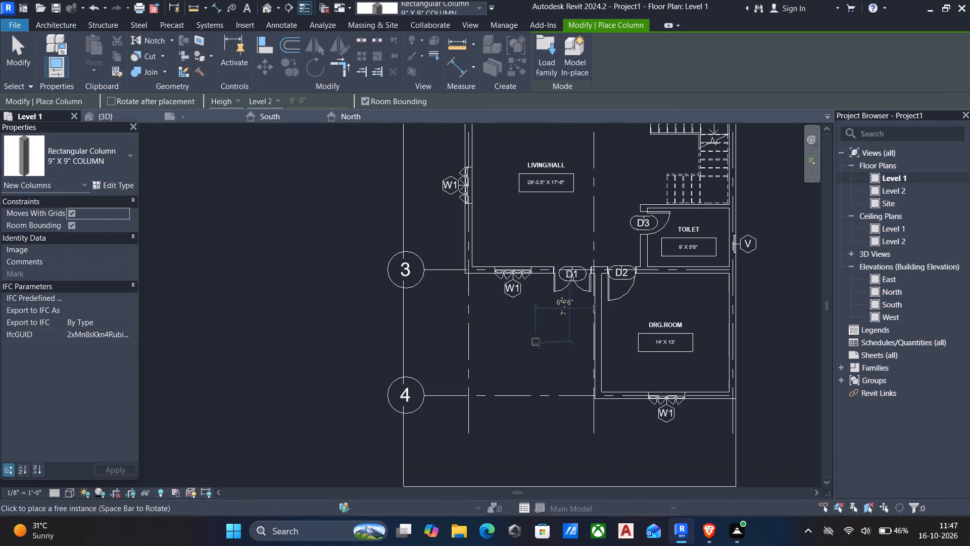
click(539, 343)
key(Escape)
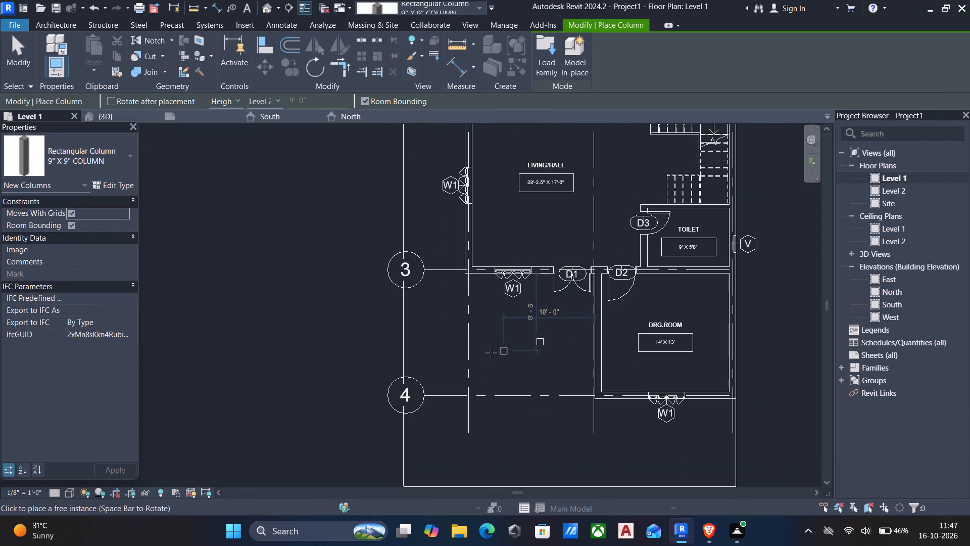
key(Escape)
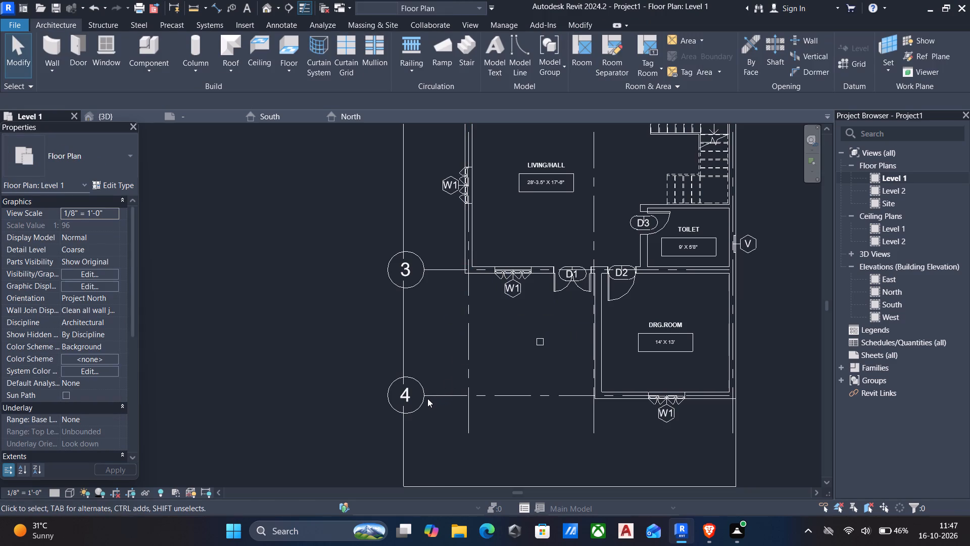
Extend the bubble end of grid 4, with the grids aligned to it, westward beyond the floor slab's west edge.
click(424, 400)
drag(423, 394, 422, 394)
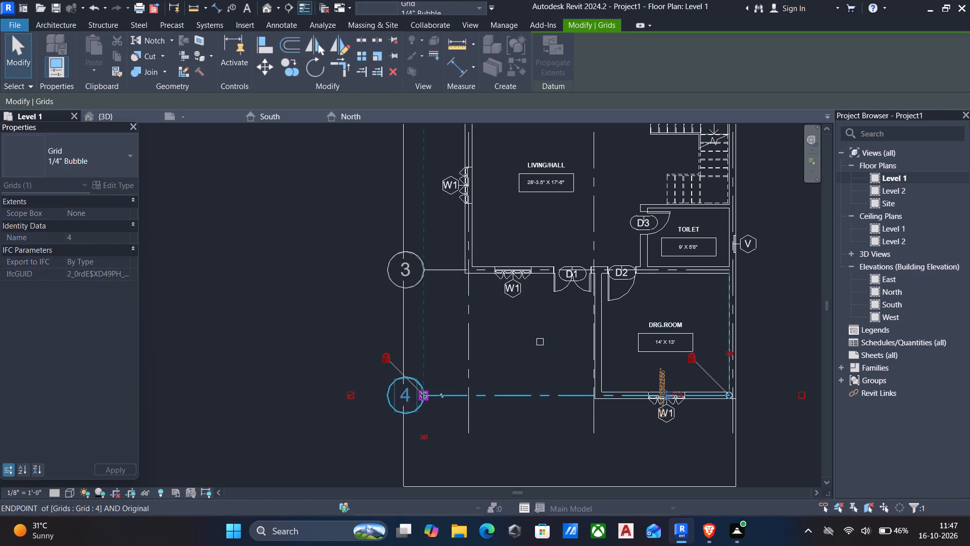
drag(422, 394, 371, 392)
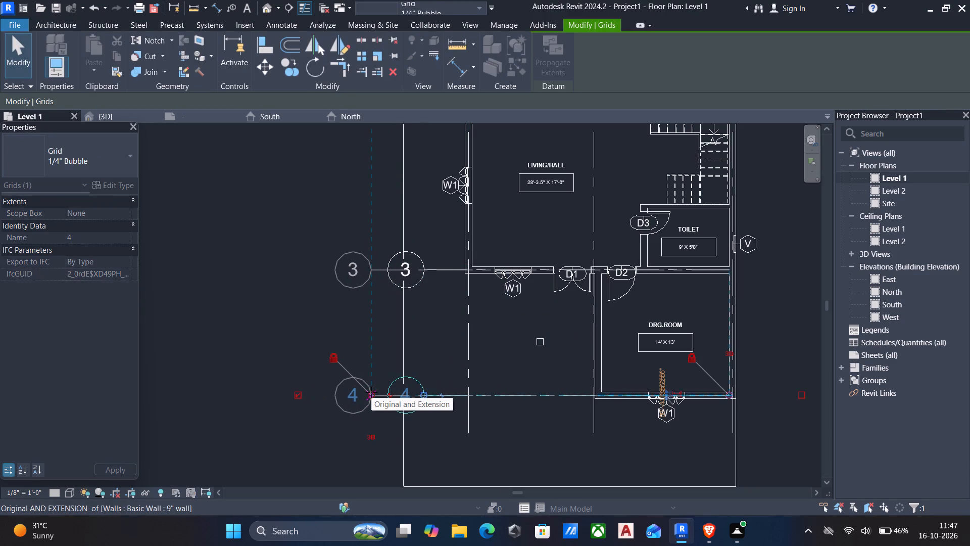
drag(371, 392, 364, 392)
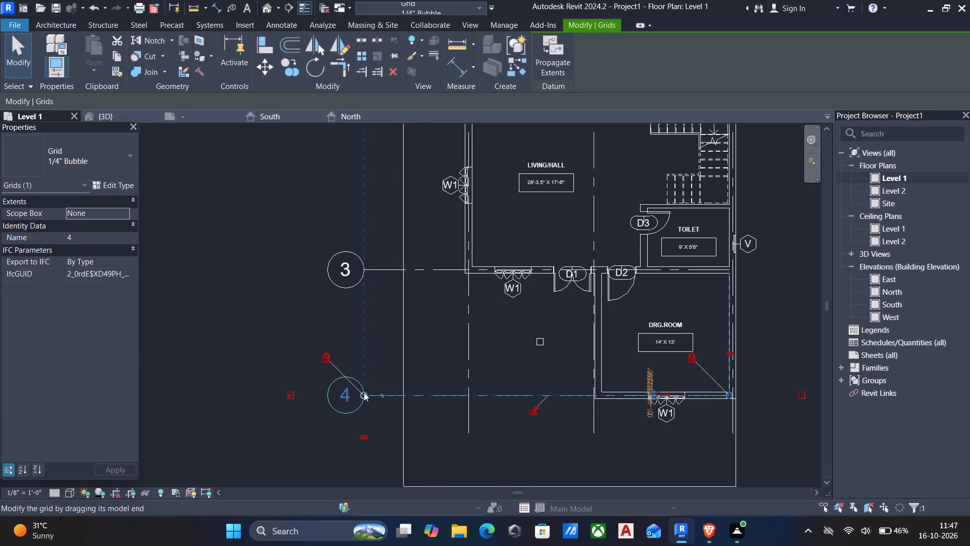
key(Escape)
Select all grid instances from grid 4 and hide those elements in the Level 1 view.
scroll(393, 387, down, 3)
middle_drag(401, 388, 402, 395)
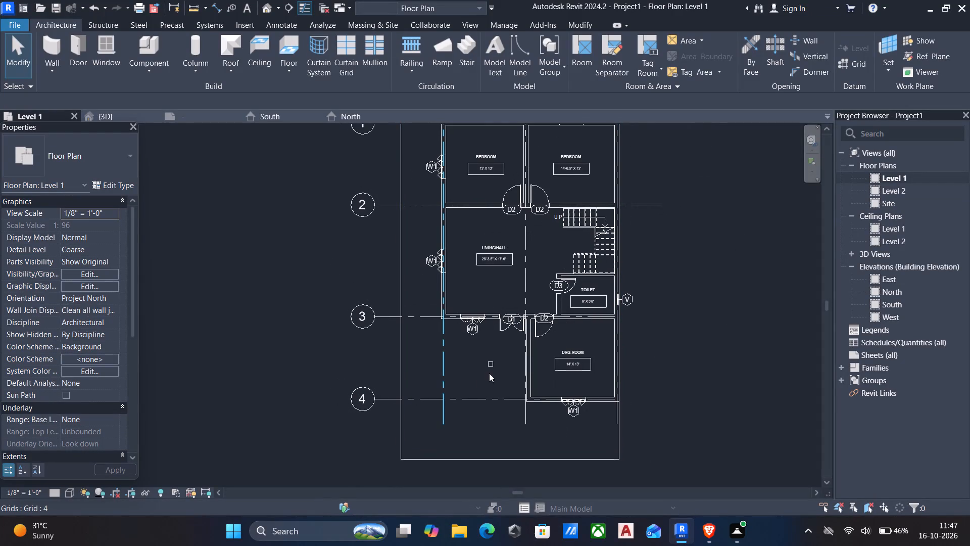
click(370, 391)
text(SA)
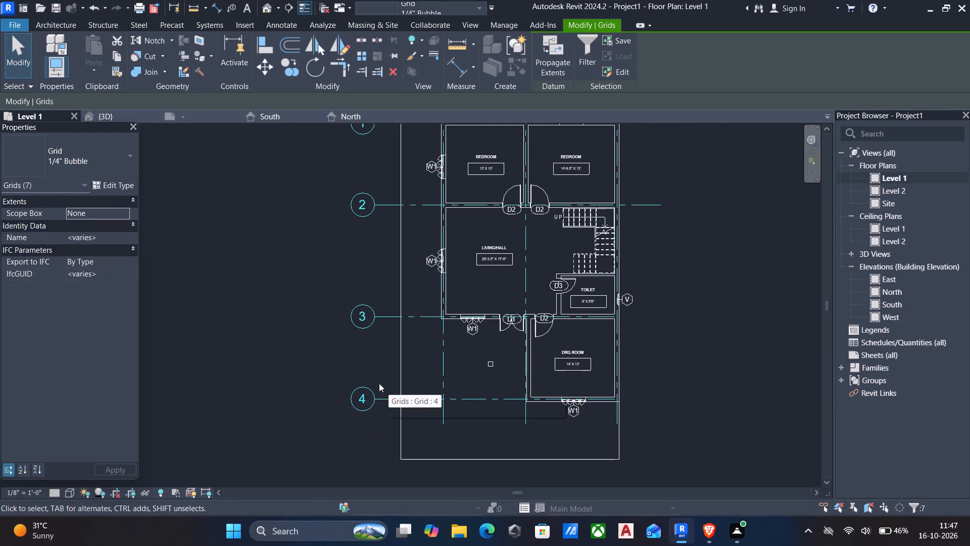
right_click(291, 293)
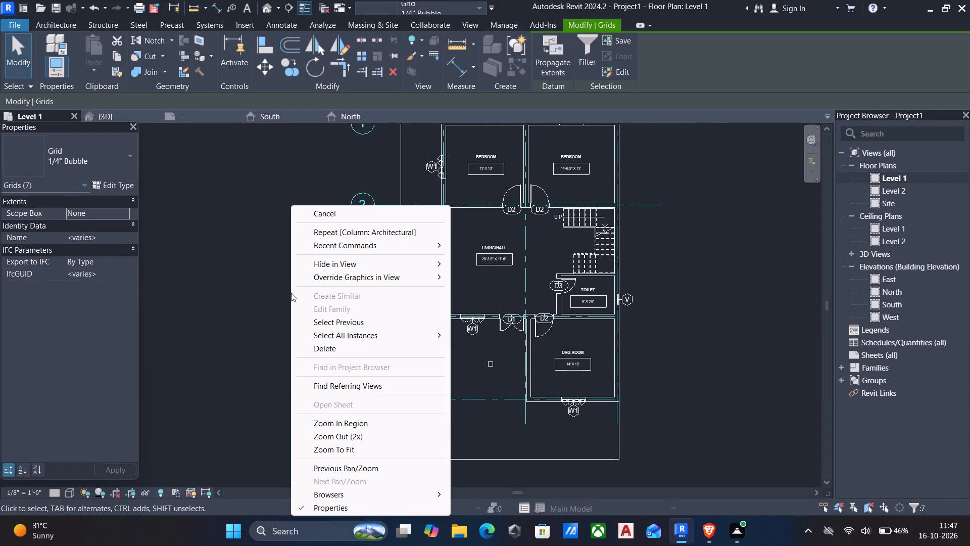
click(335, 264)
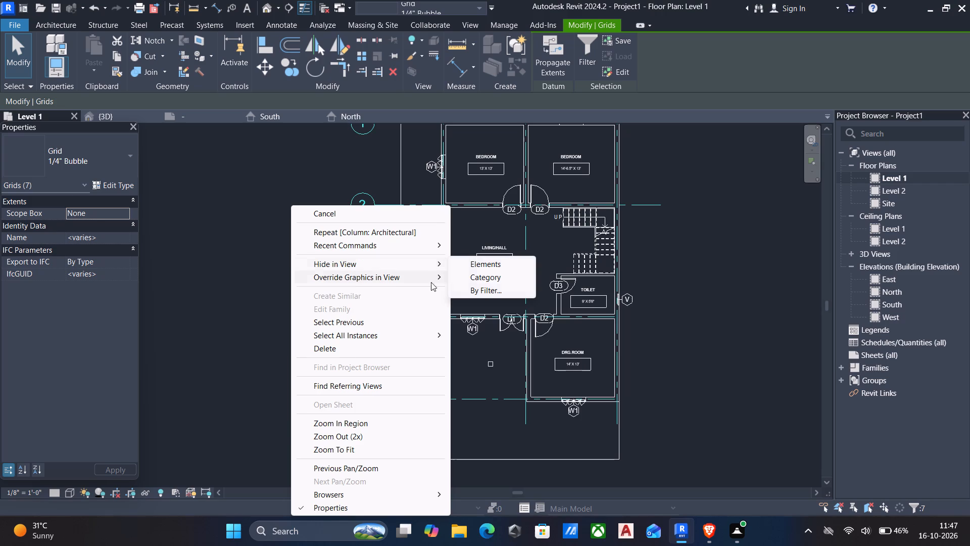
click(481, 260)
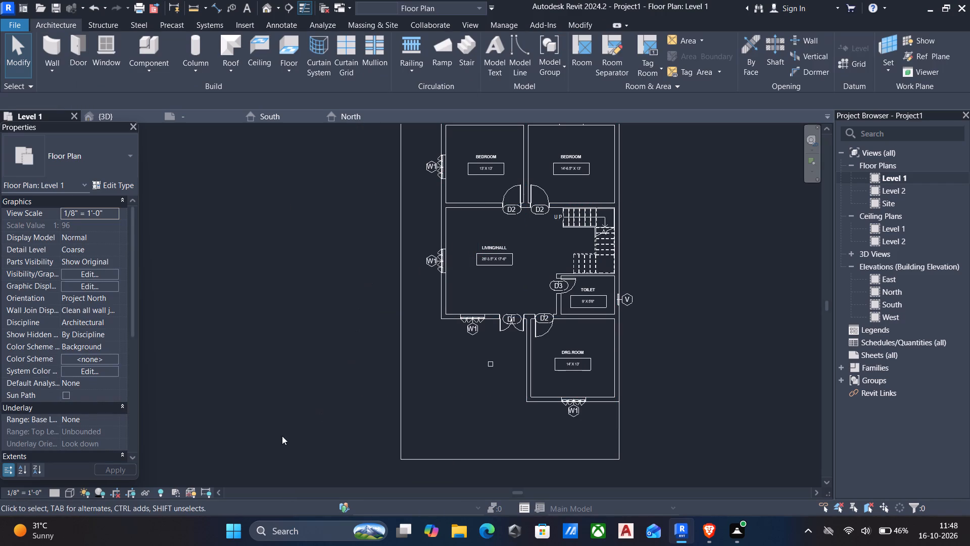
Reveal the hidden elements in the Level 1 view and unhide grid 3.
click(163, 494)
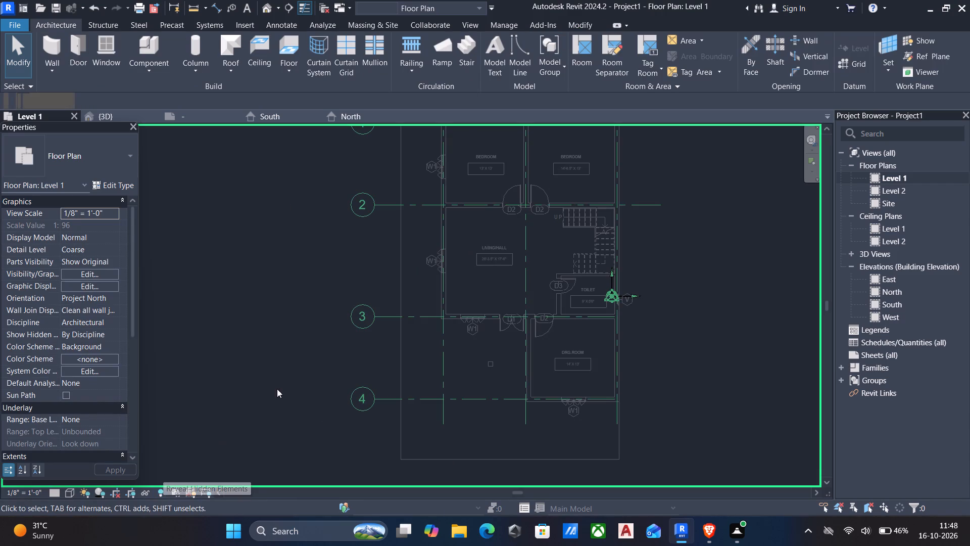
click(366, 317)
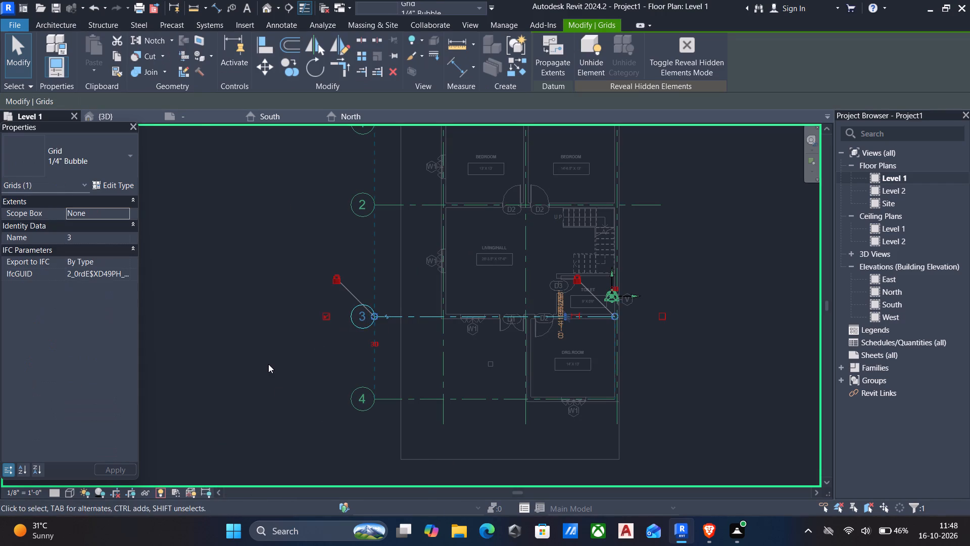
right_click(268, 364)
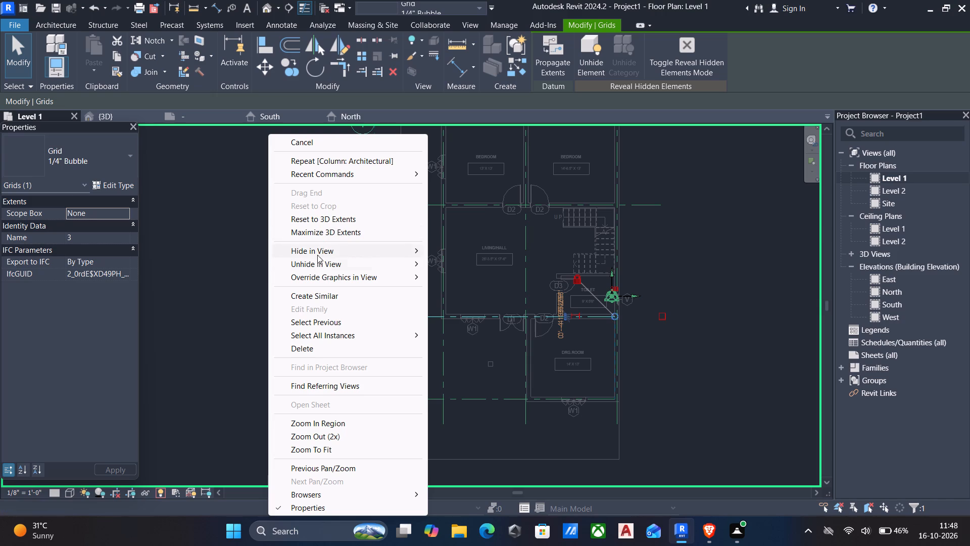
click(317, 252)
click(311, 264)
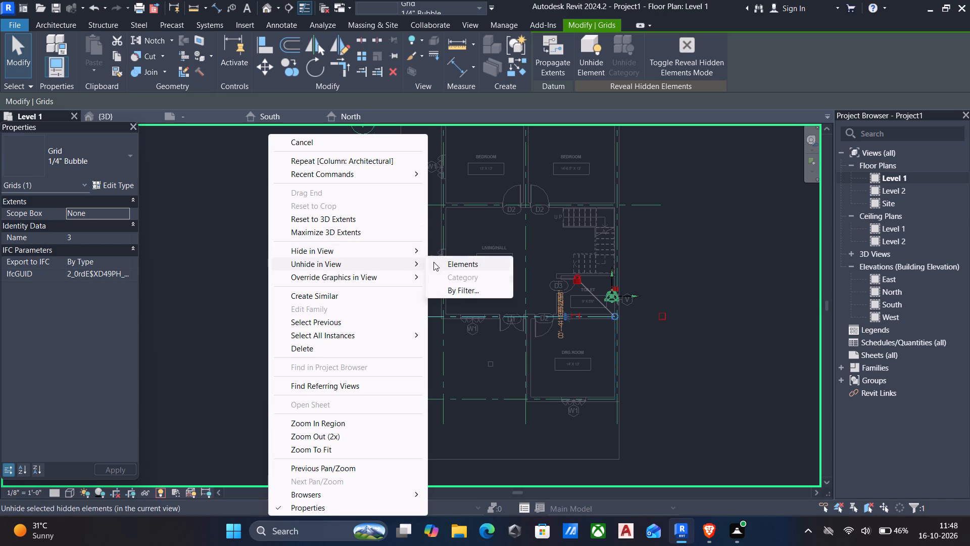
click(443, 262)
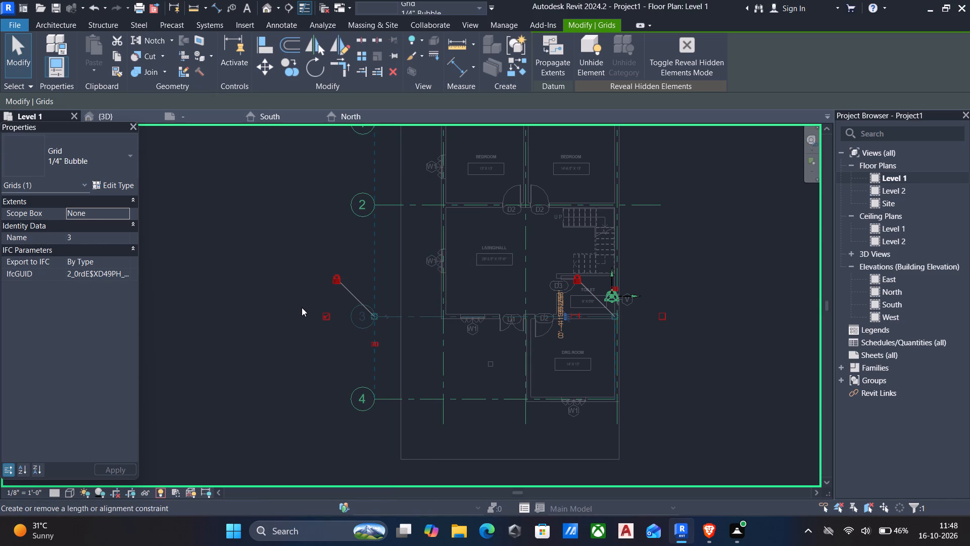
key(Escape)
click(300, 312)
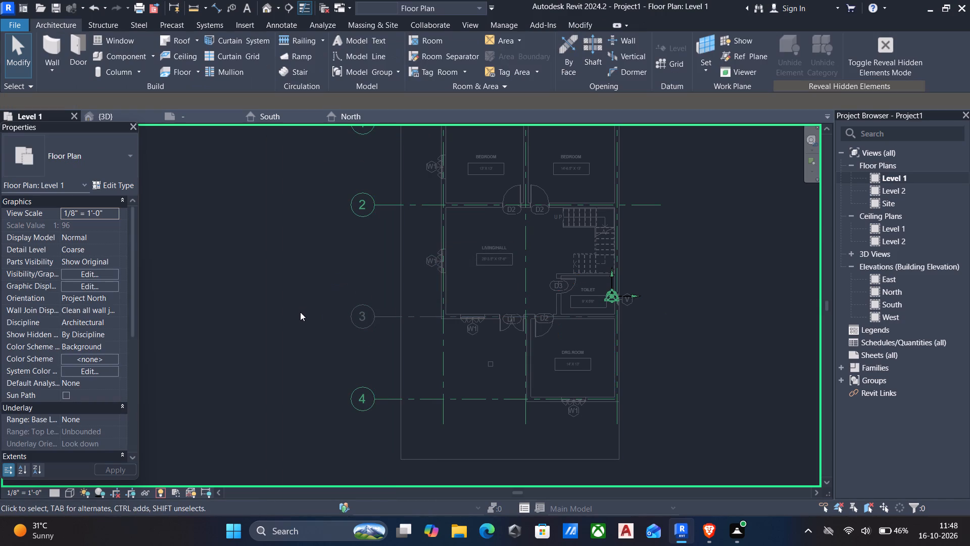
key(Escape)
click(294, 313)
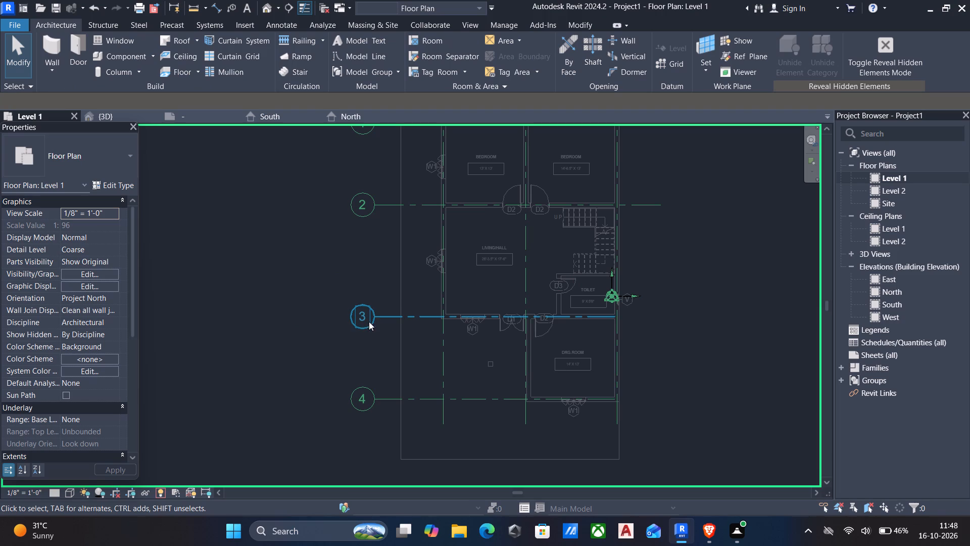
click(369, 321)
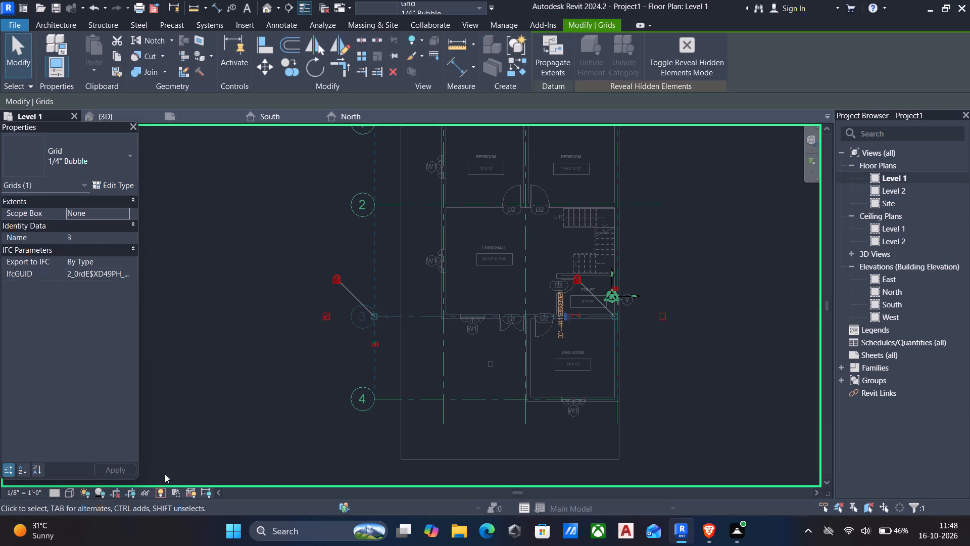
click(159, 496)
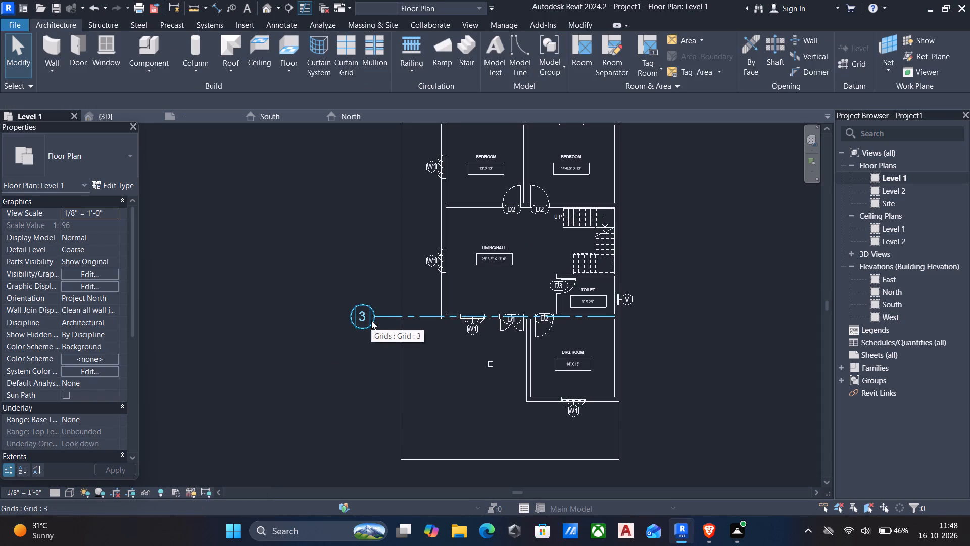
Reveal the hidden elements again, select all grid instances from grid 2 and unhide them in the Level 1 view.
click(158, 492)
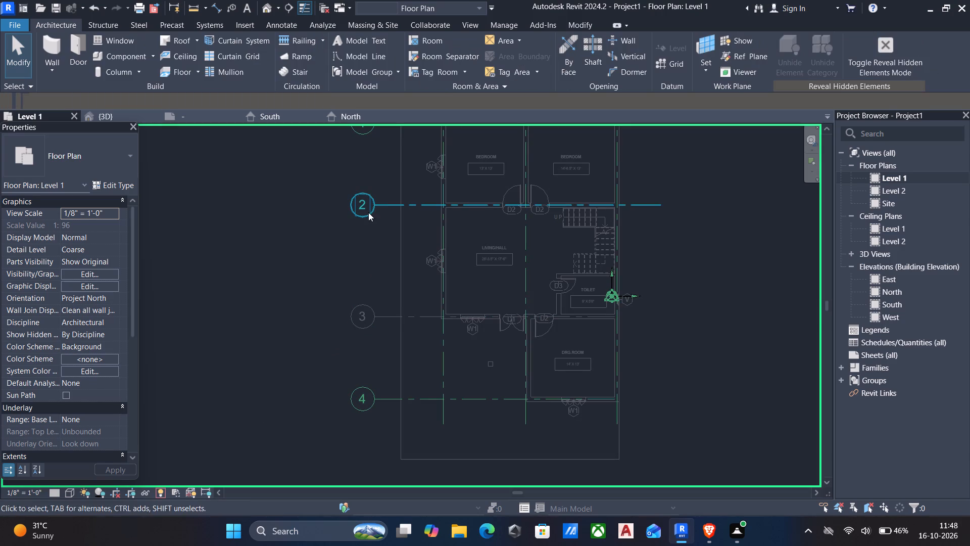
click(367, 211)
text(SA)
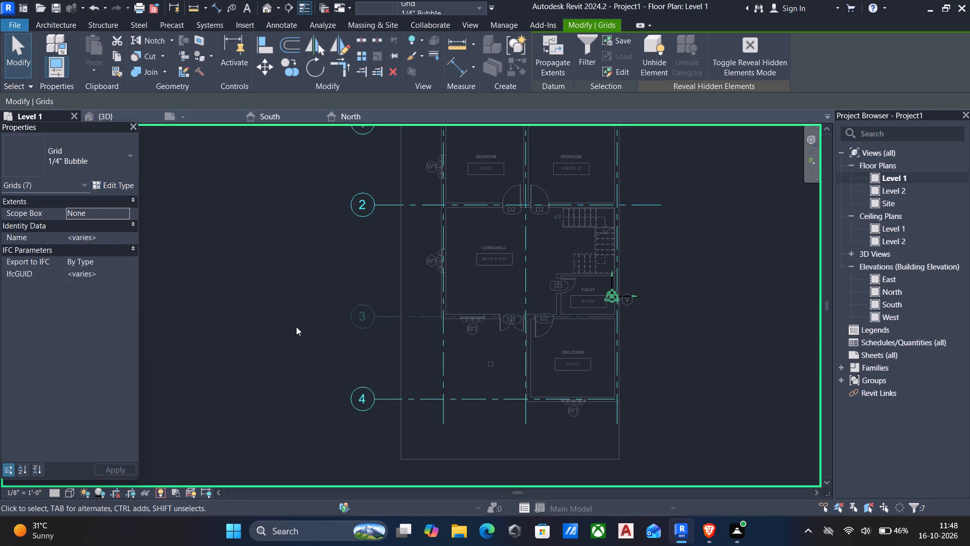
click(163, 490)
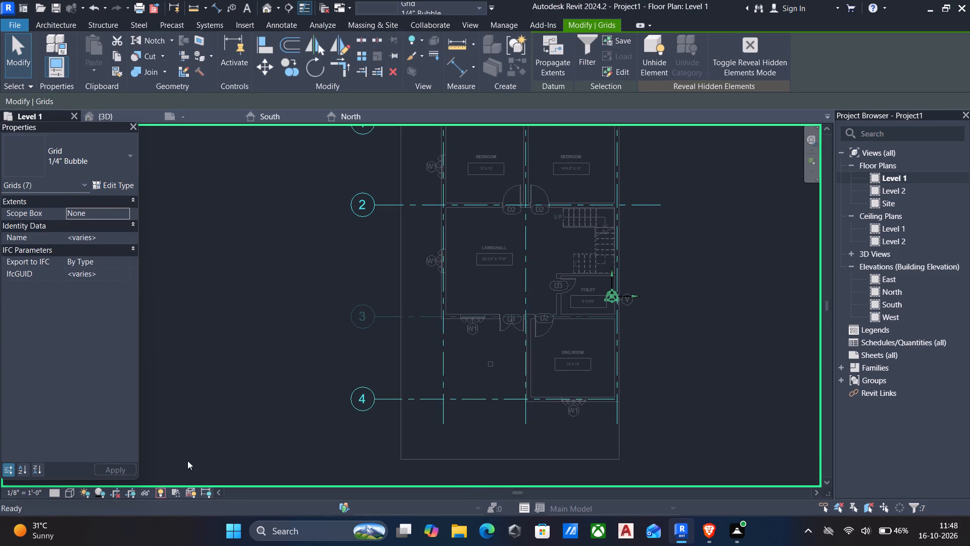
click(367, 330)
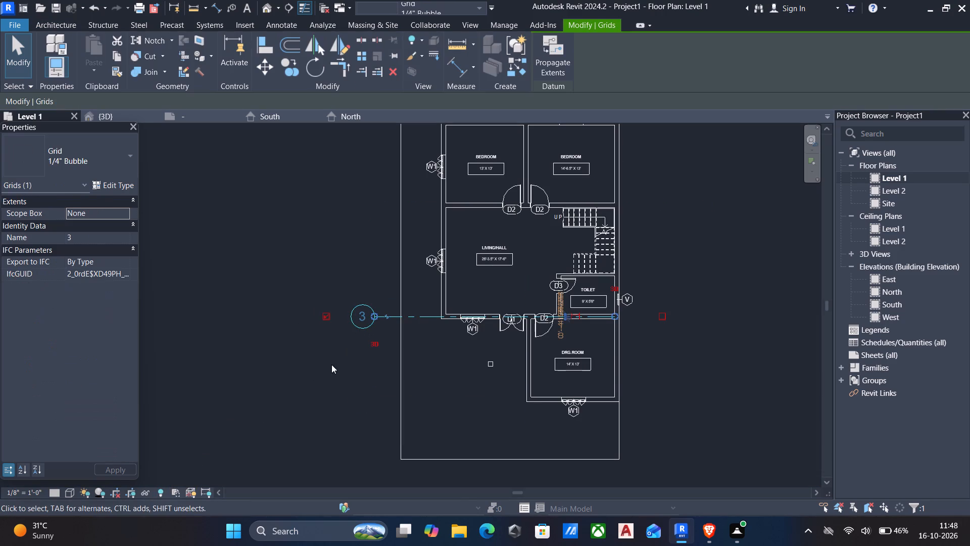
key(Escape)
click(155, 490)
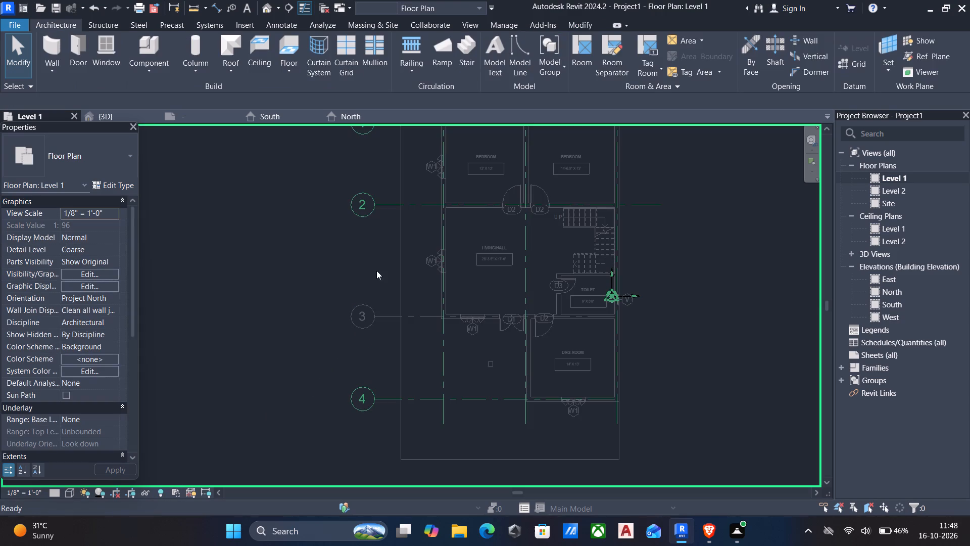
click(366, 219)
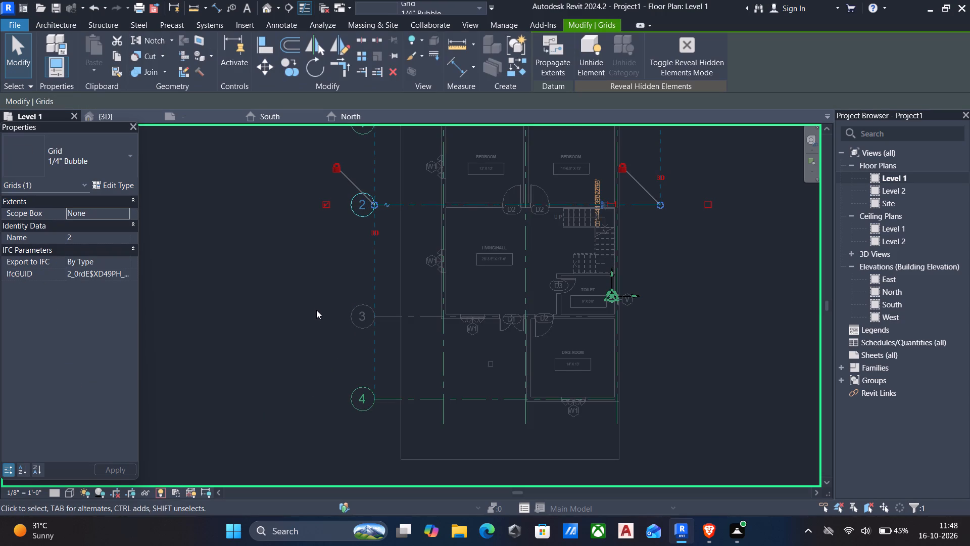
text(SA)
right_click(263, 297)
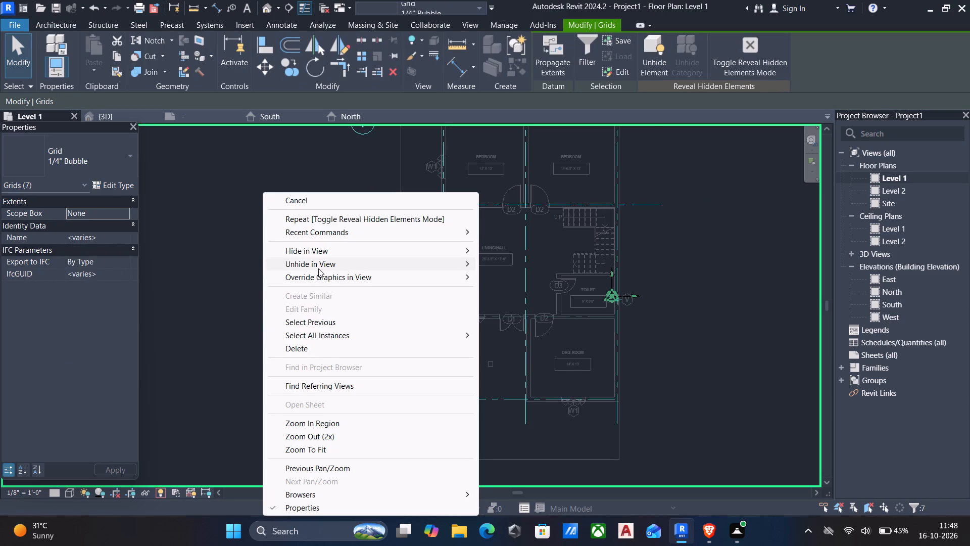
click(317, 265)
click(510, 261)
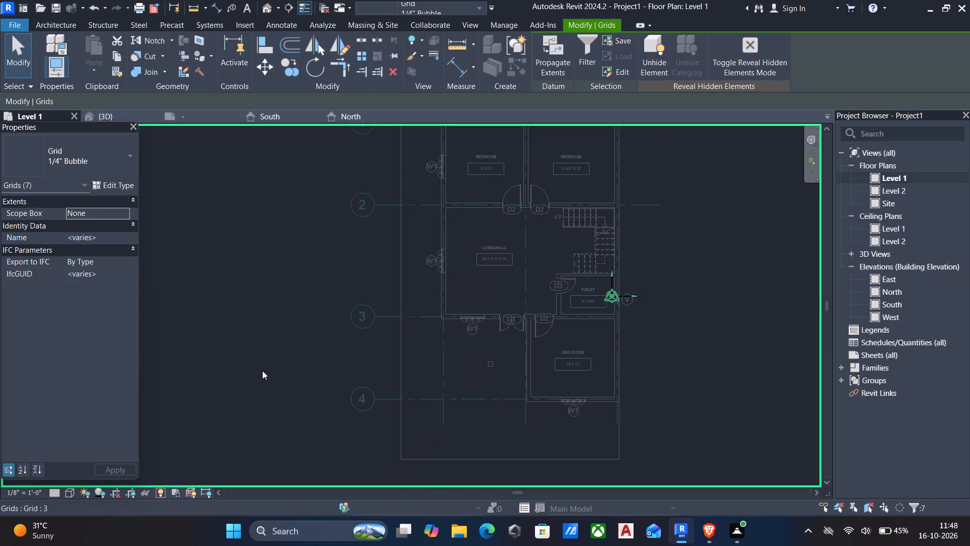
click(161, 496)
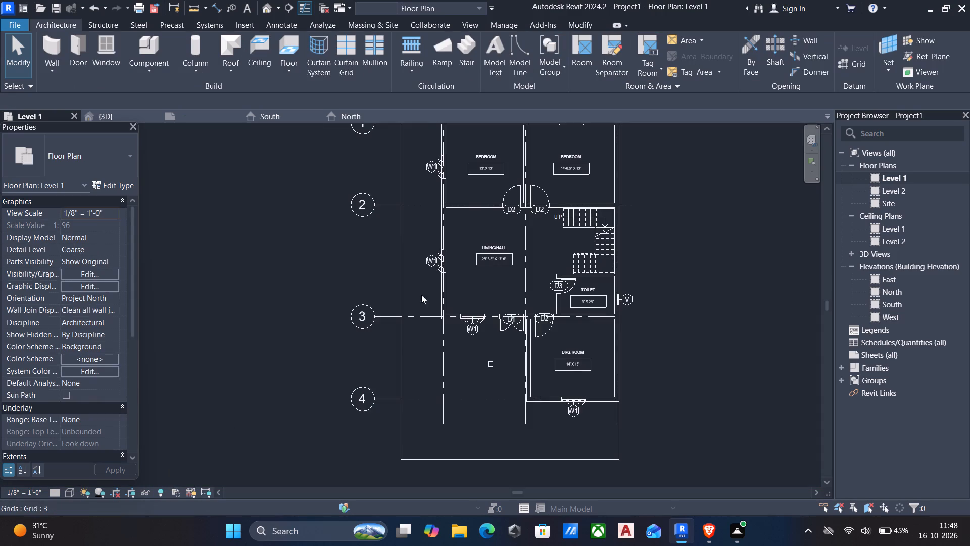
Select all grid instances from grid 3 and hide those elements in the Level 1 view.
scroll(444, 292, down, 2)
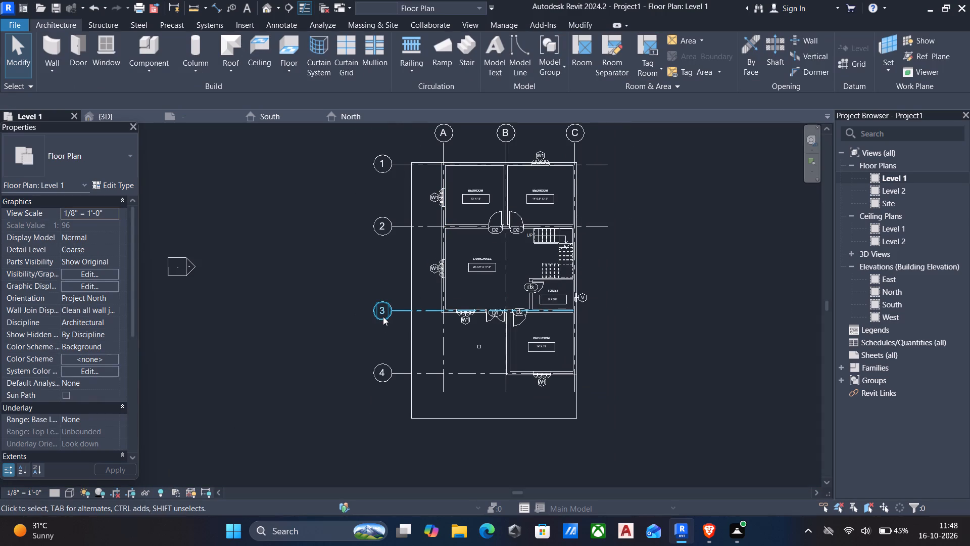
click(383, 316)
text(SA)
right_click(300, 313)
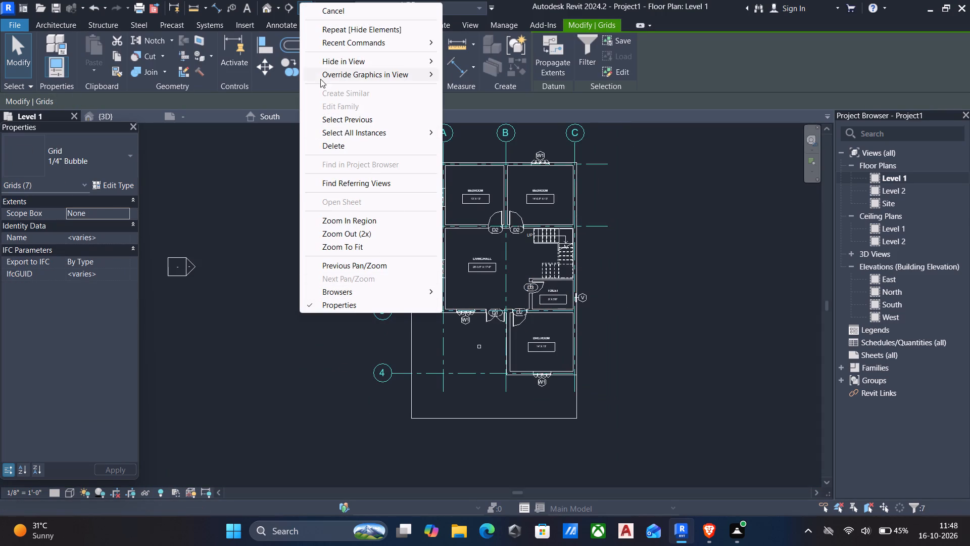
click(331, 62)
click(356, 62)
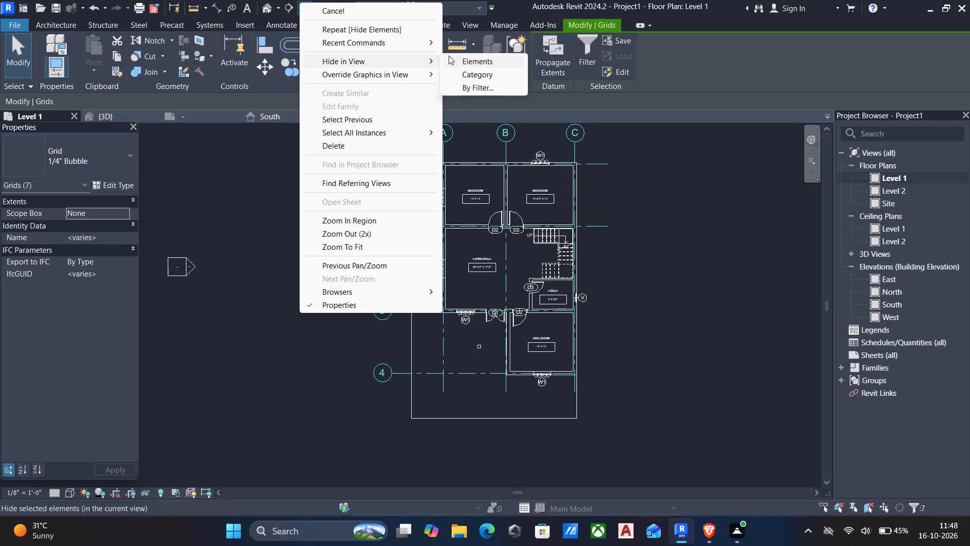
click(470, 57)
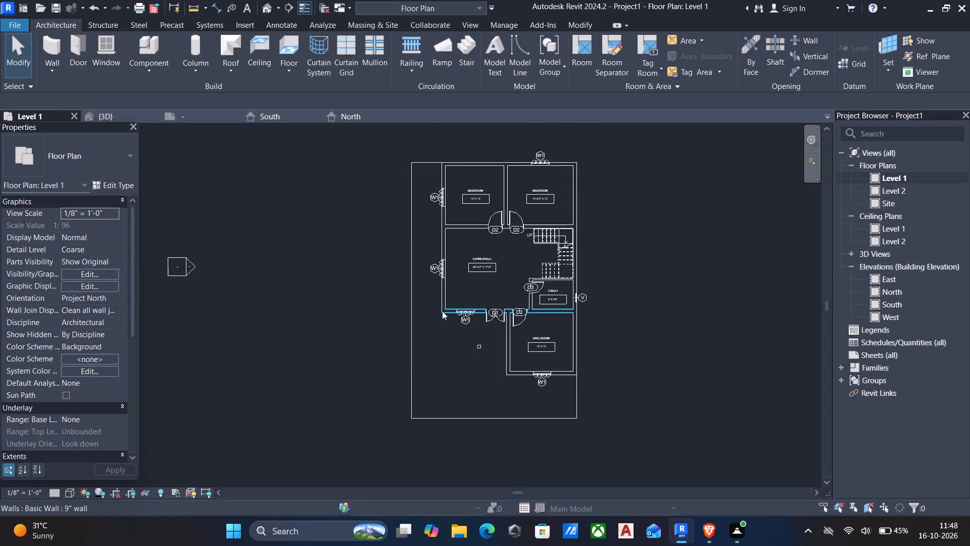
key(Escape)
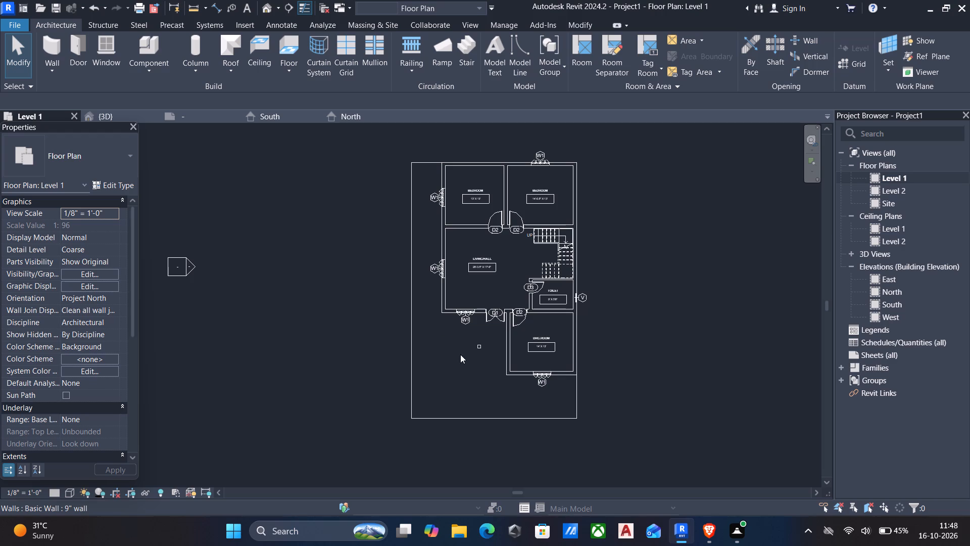
Create similar 9" X 9" columns along the slab's west edge: aligned with the LIVING/HALL and DRG.ROOM south walls, and 7'-6" south of the latter.
drag(459, 339, 502, 362)
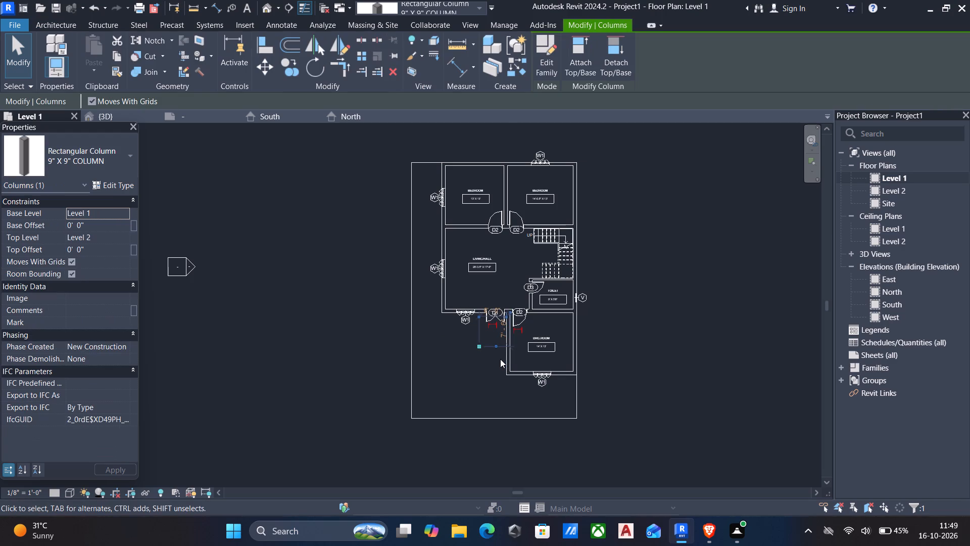
key(c)
key(s)
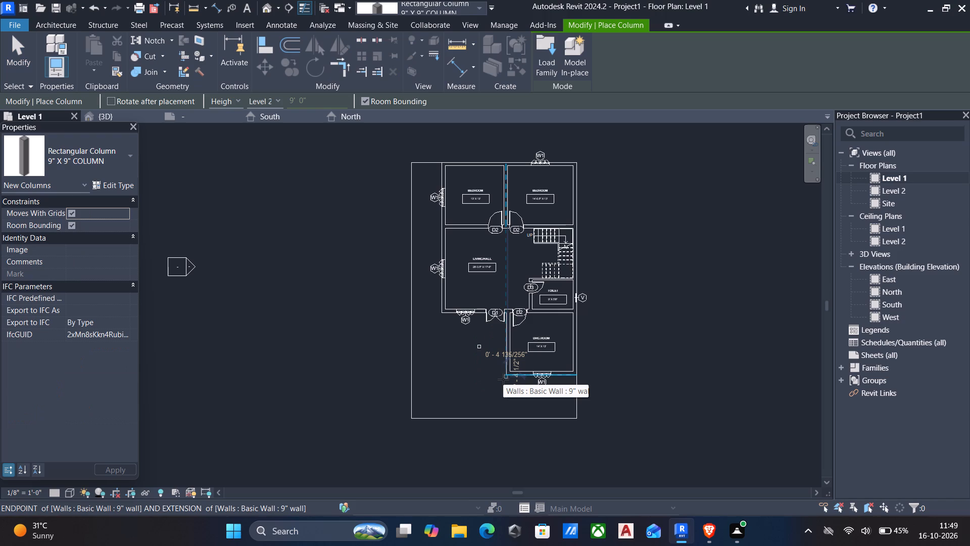
scroll(412, 328, up, 4)
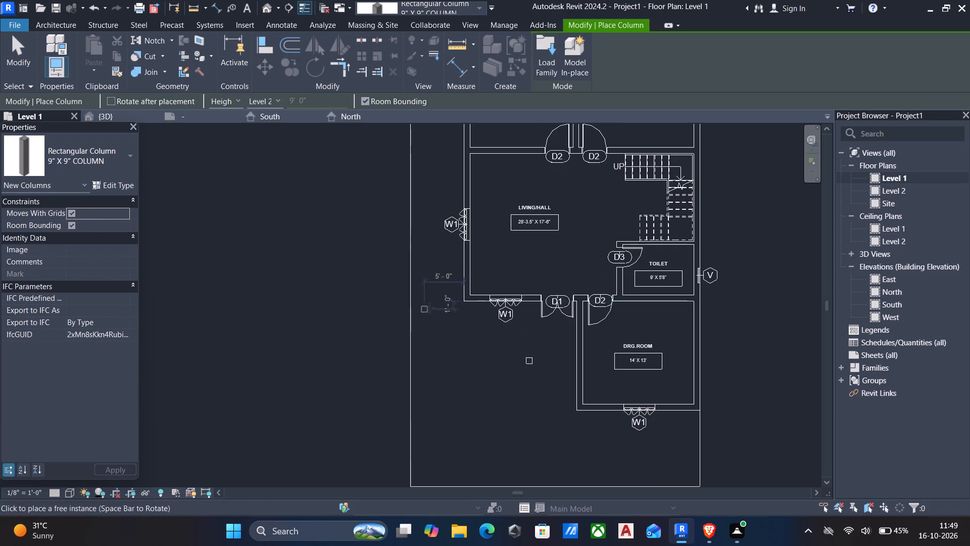
scroll(448, 304, up, 3)
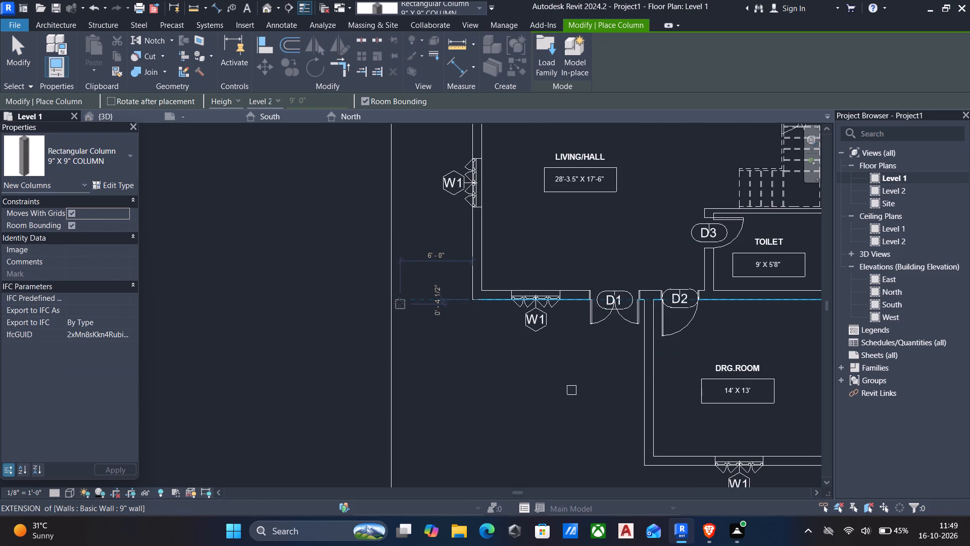
click(396, 302)
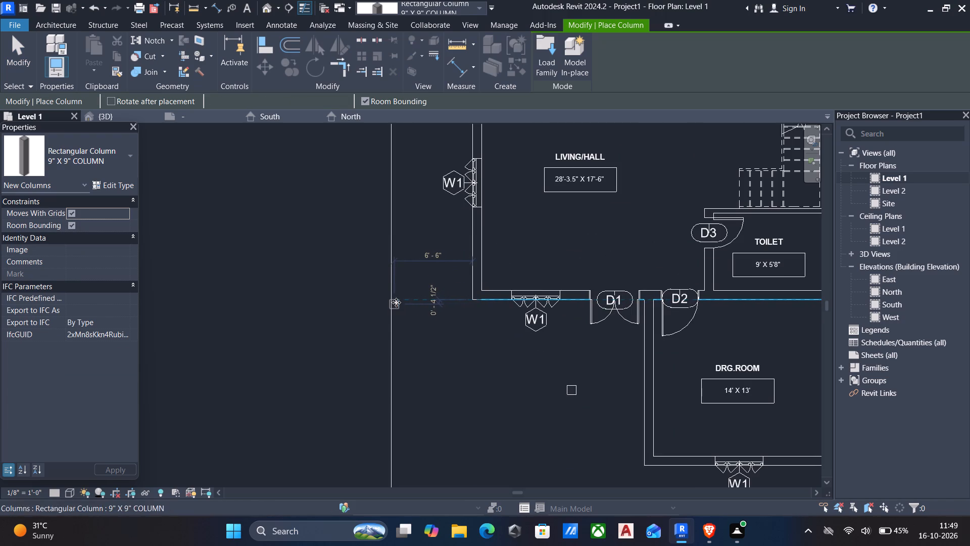
middle_drag(401, 359, 399, 359)
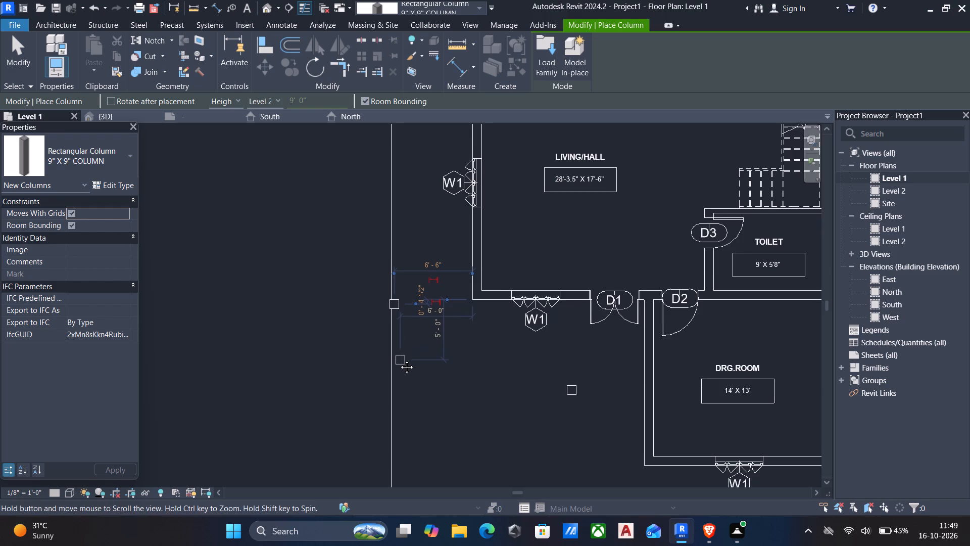
middle_drag(399, 359, 397, 311)
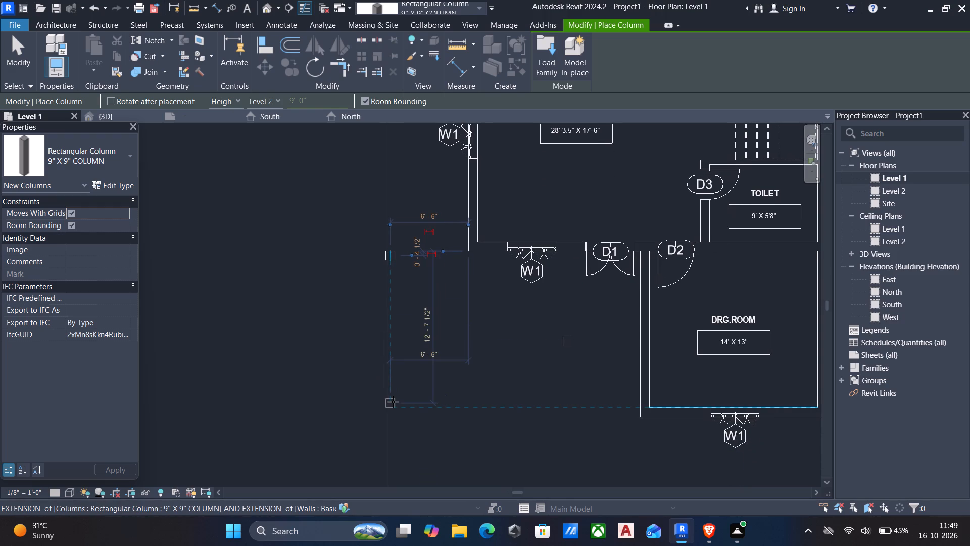
click(393, 402)
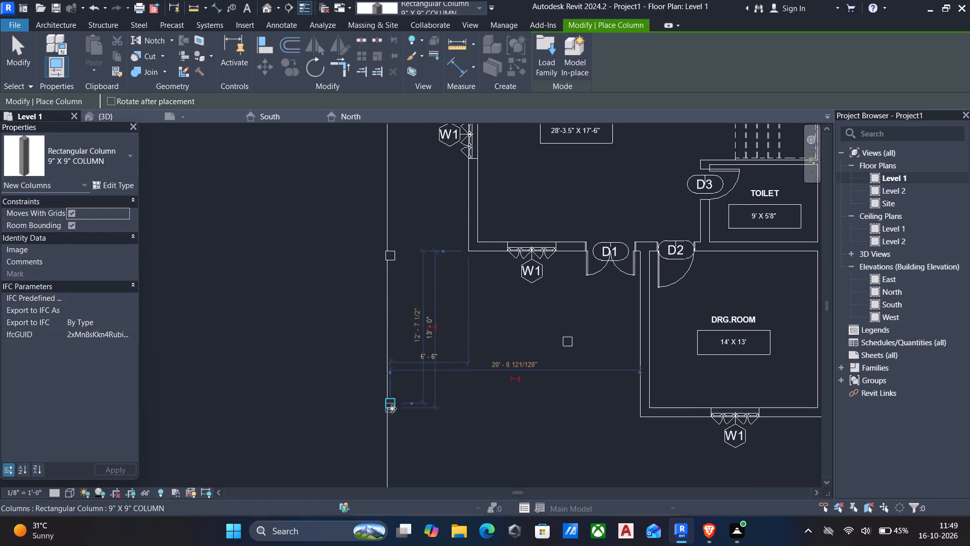
middle_drag(392, 412, 392, 340)
middle_drag(387, 422, 380, 396)
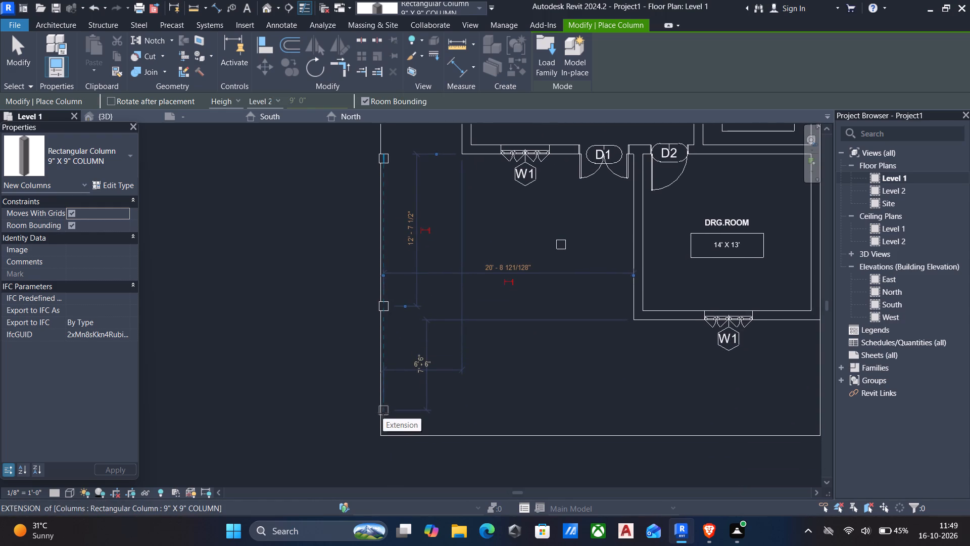
click(383, 413)
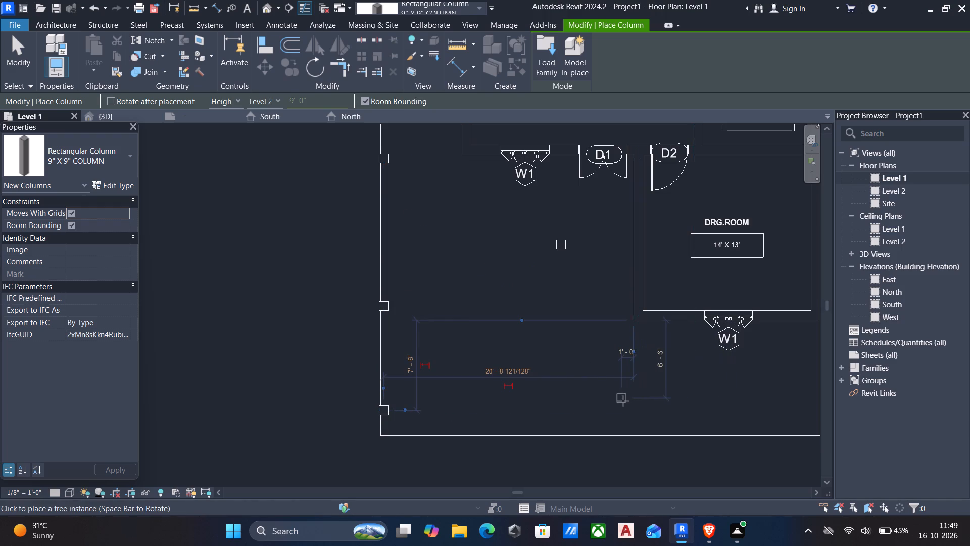
Place a 9" X 9" column 6'-6" south of the DRG.ROOM's south wall, near its southwest corner.
click(626, 400)
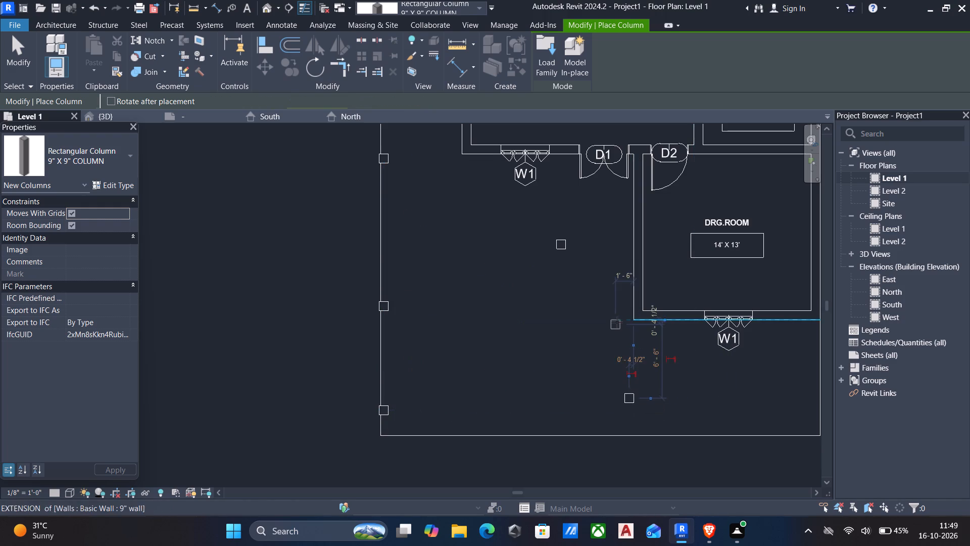
Place a 9" X 9" column in the DRG.ROOM's southwest wall corner and unjoin the overlapping elements.
middle_drag(617, 322, 611, 365)
middle_drag(619, 337, 612, 372)
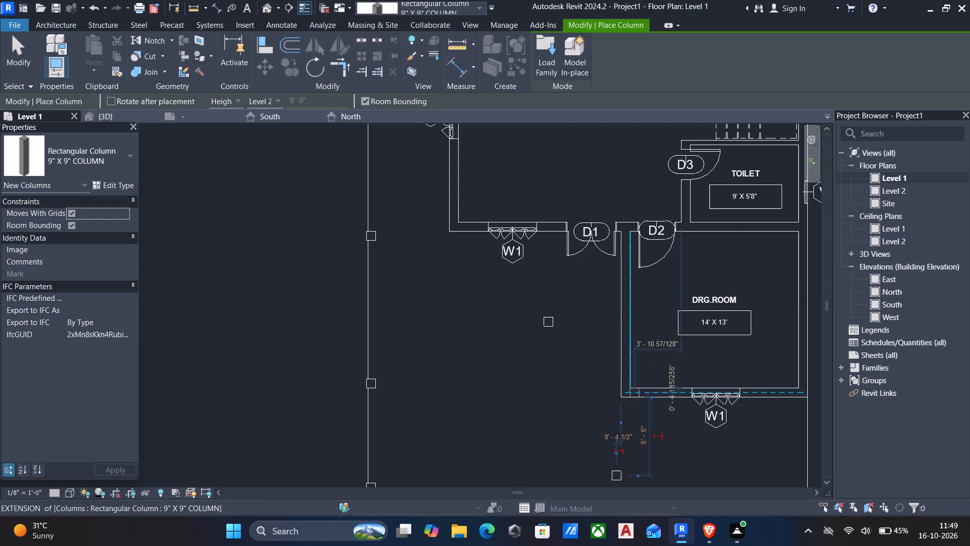
scroll(632, 392, up, 4)
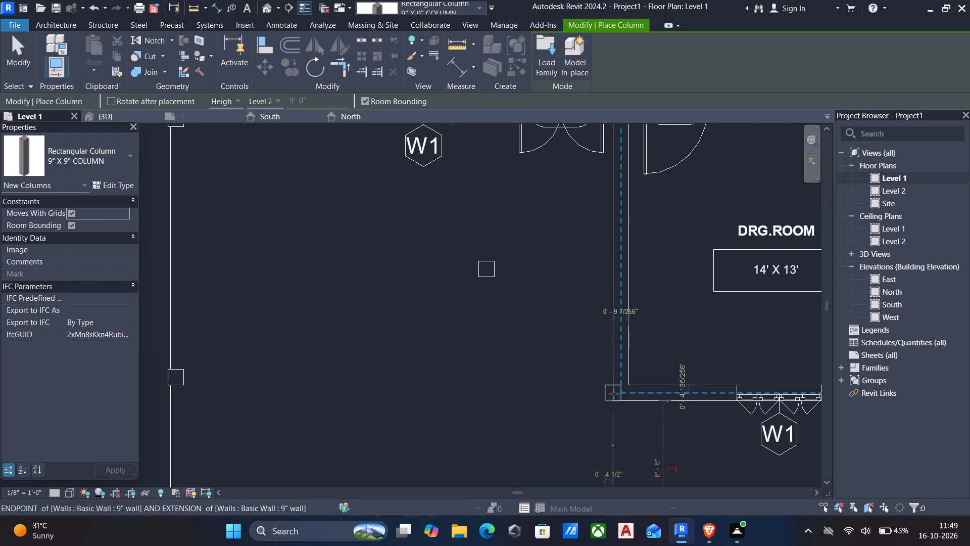
click(621, 396)
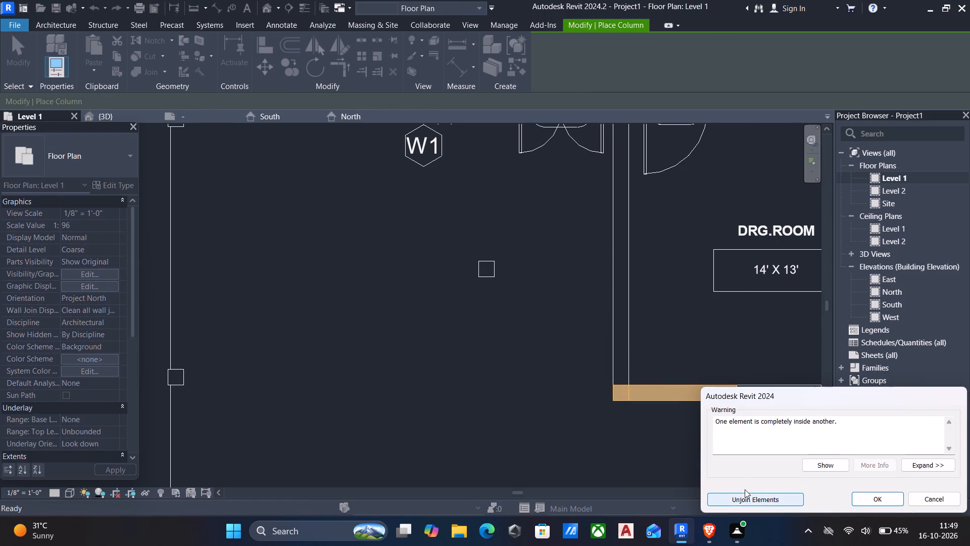
click(751, 497)
Create a similar 9" X 9" column at the DRG.ROOM's northwest wall junction between doors D1 and D2, unjoining the overlapping elements.
click(629, 394)
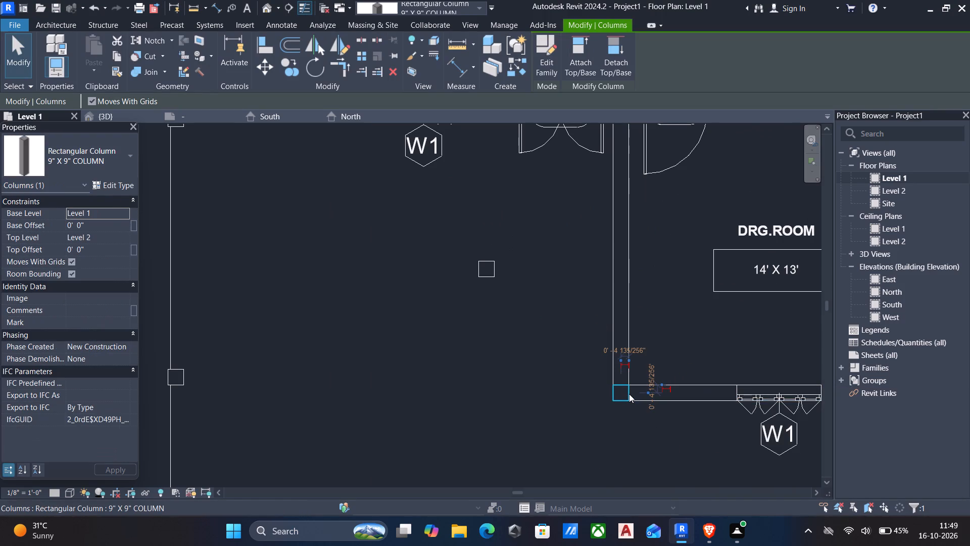
text(CS)
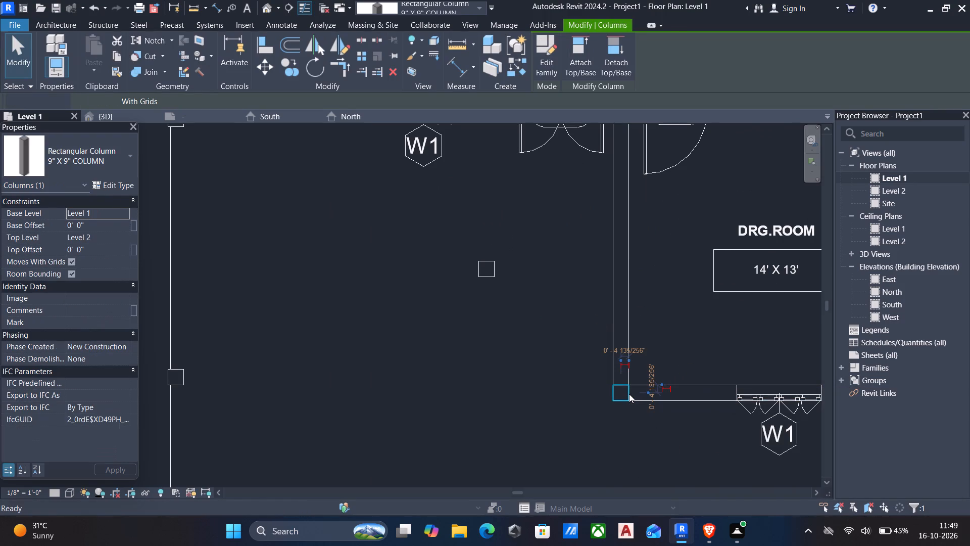
middle_drag(581, 354, 576, 431)
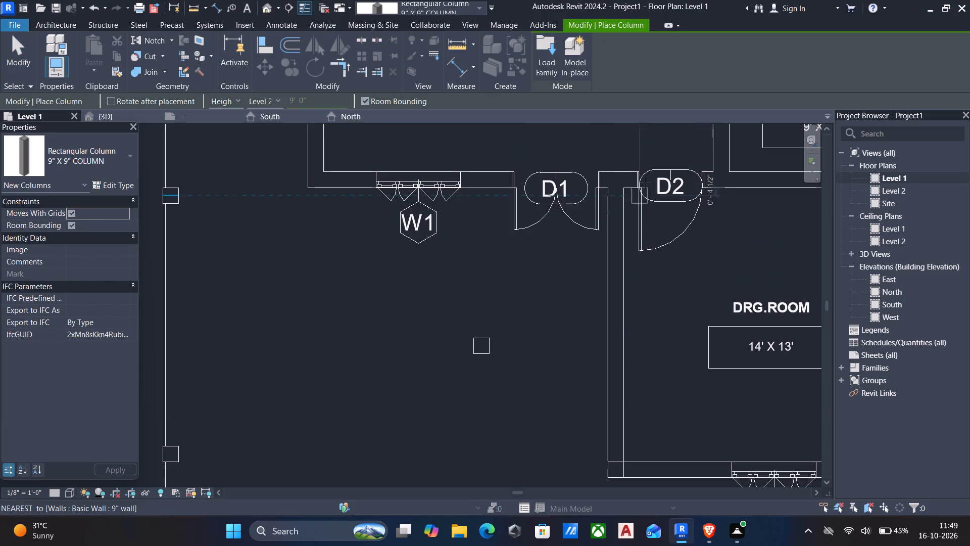
click(618, 177)
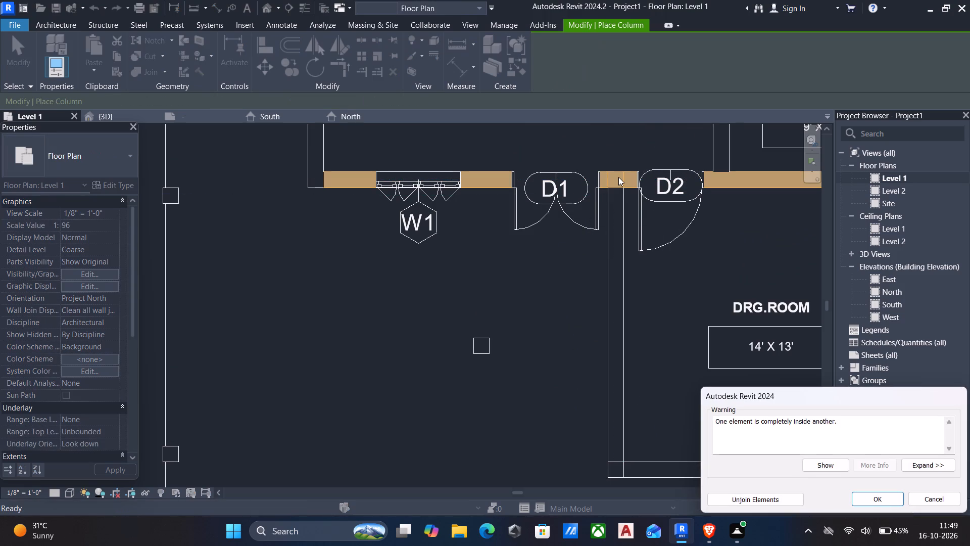
click(744, 500)
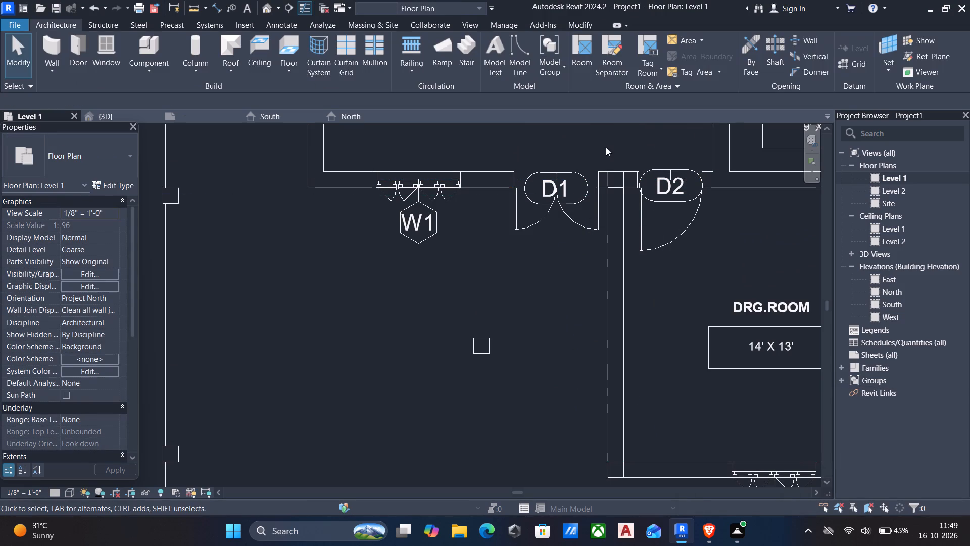
key(Escape)
Replace the slab's west-edge column near the LIVING/HALL's south wall with a similar 9" X 9" column on that wall's centerline extension.
click(181, 196)
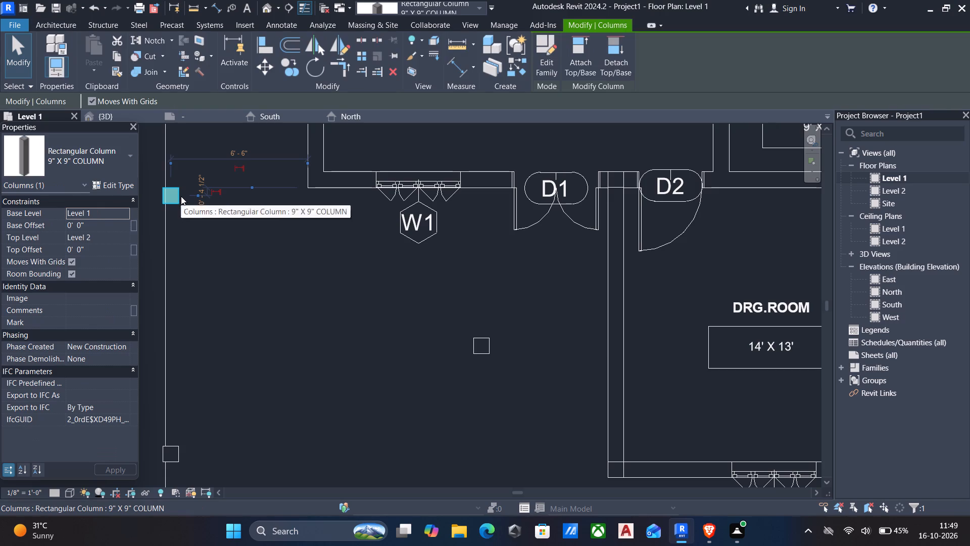
key(Delete)
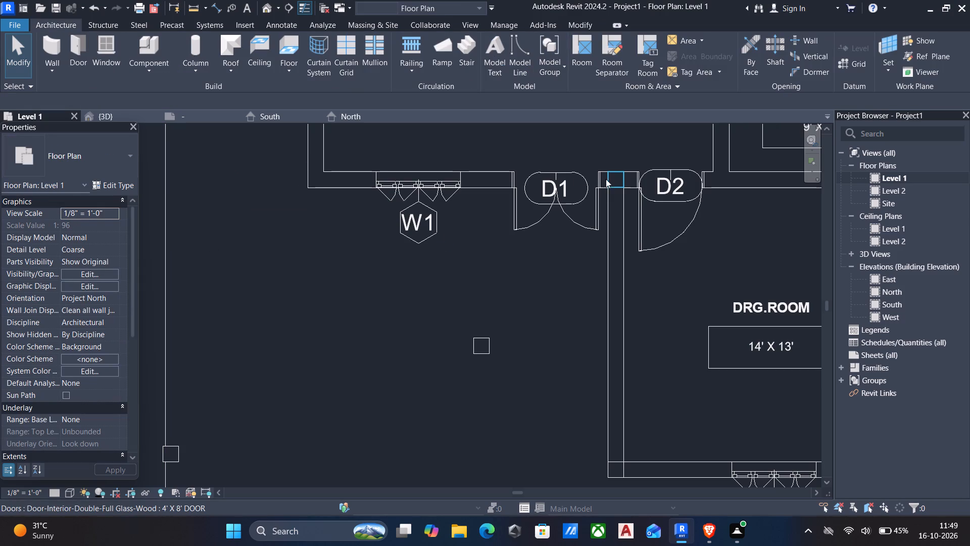
click(612, 178)
text(CS)
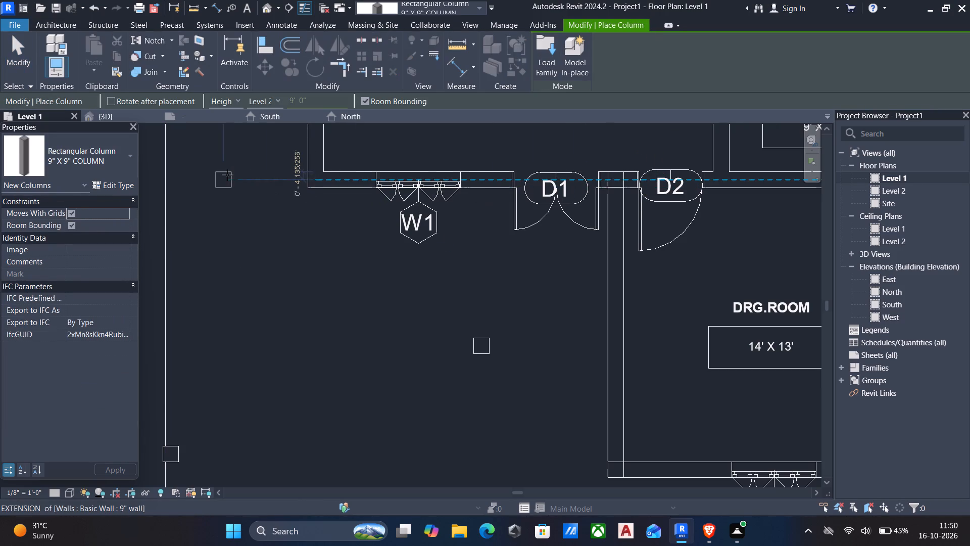
click(174, 180)
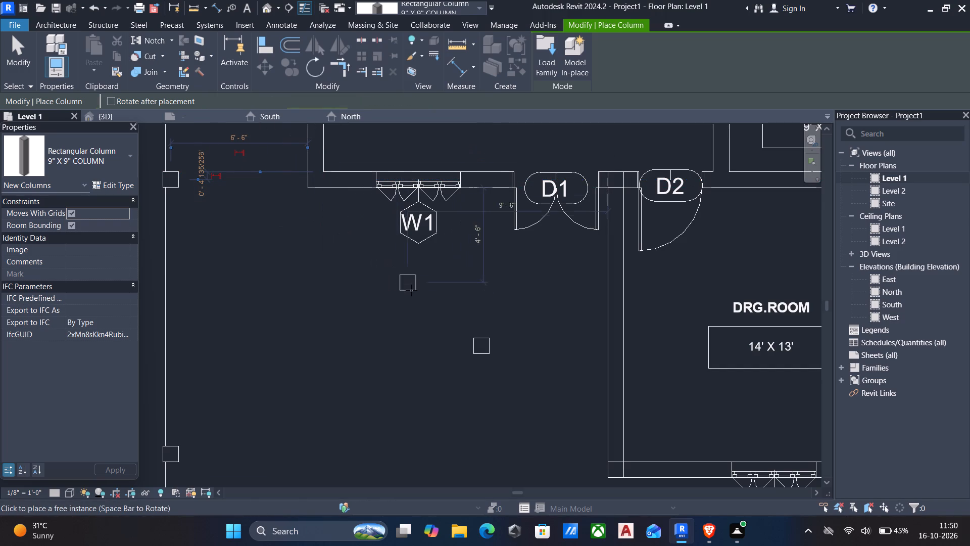
middle_drag(413, 293, 417, 251)
key(Escape)
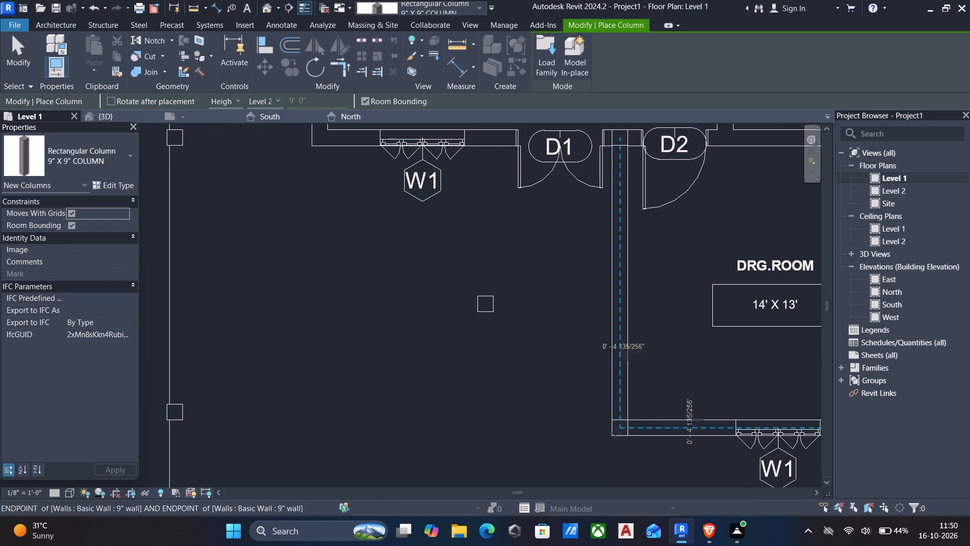
key(Escape)
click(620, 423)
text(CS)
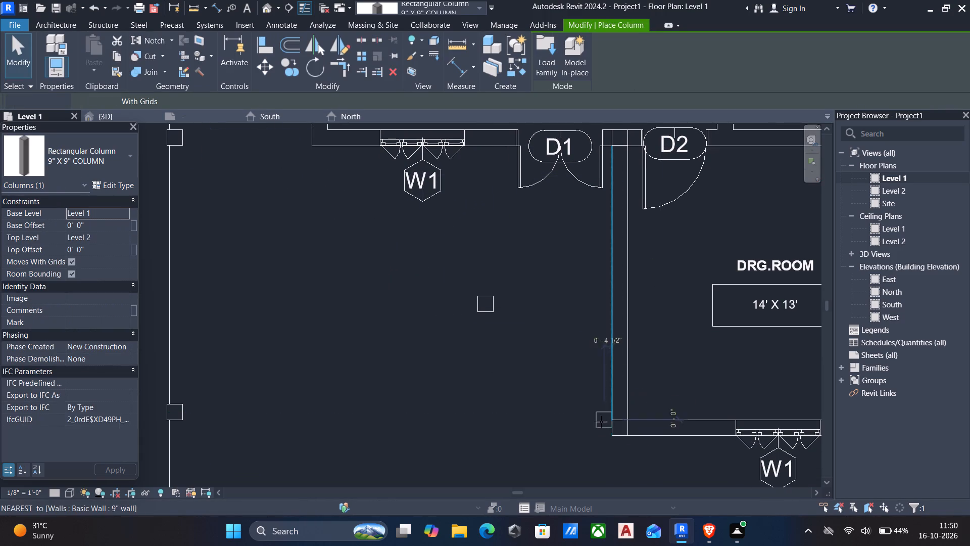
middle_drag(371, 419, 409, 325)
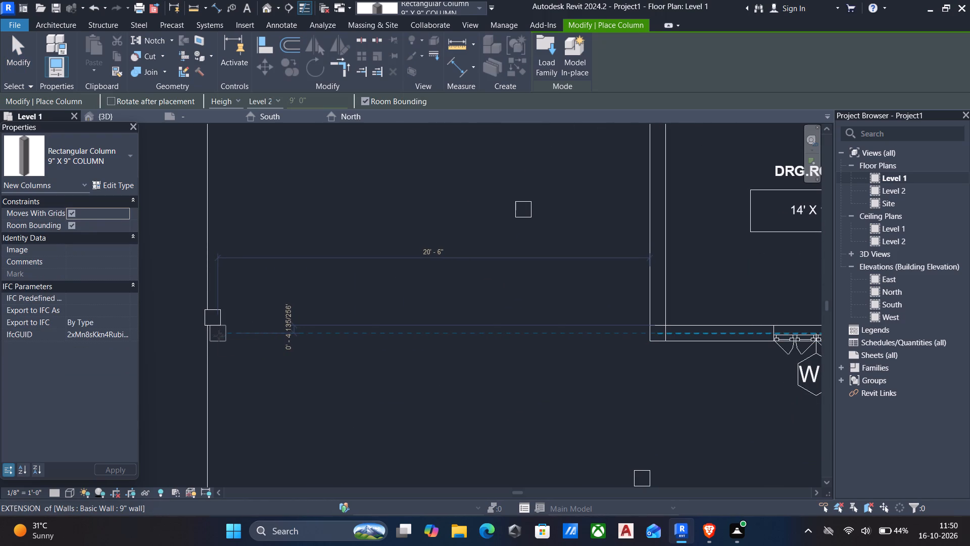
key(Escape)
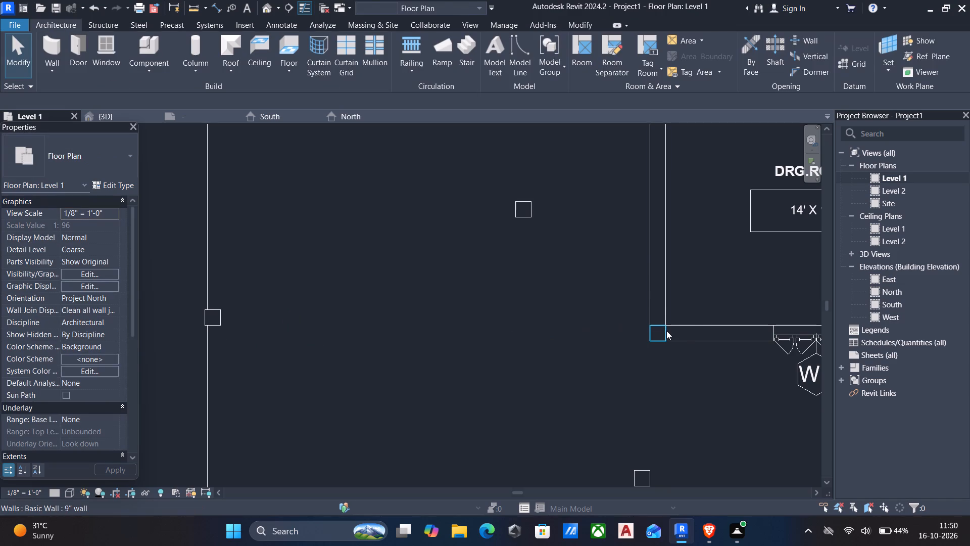
Replace the west-edge column nearest the DRG.ROOM's south wall line with one on that wall's centerline, 20'-6" west of the room's west wall.
click(666, 331)
text(CS)
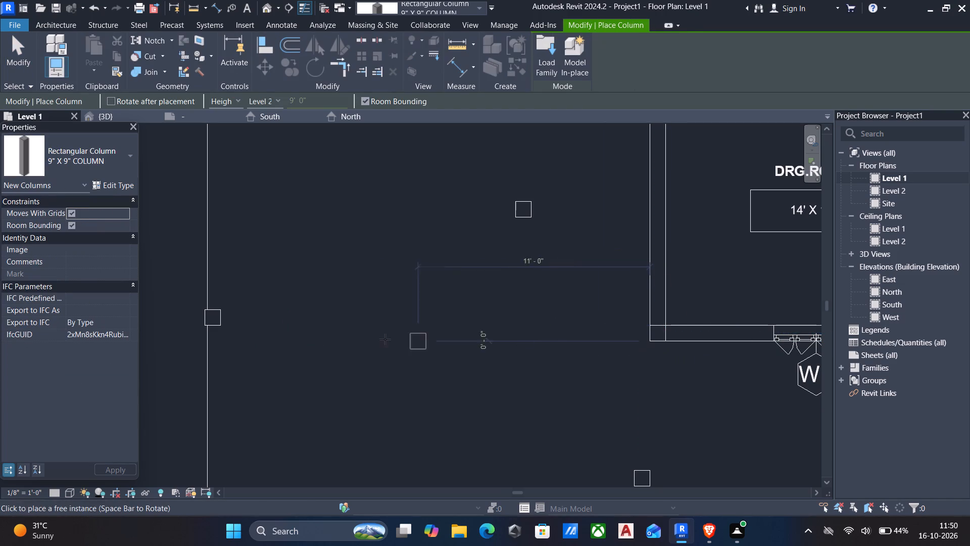
click(220, 329)
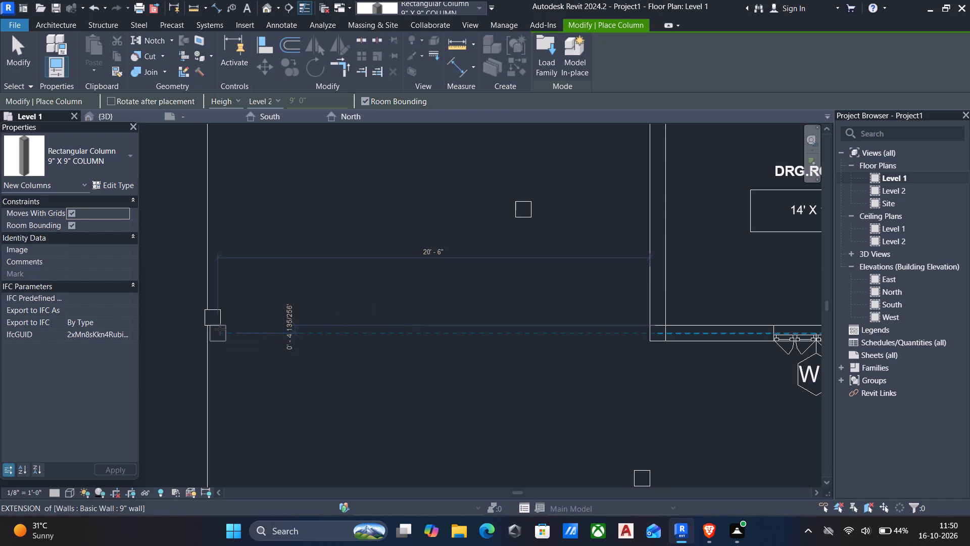
key(Escape)
key(Escape)
click(220, 319)
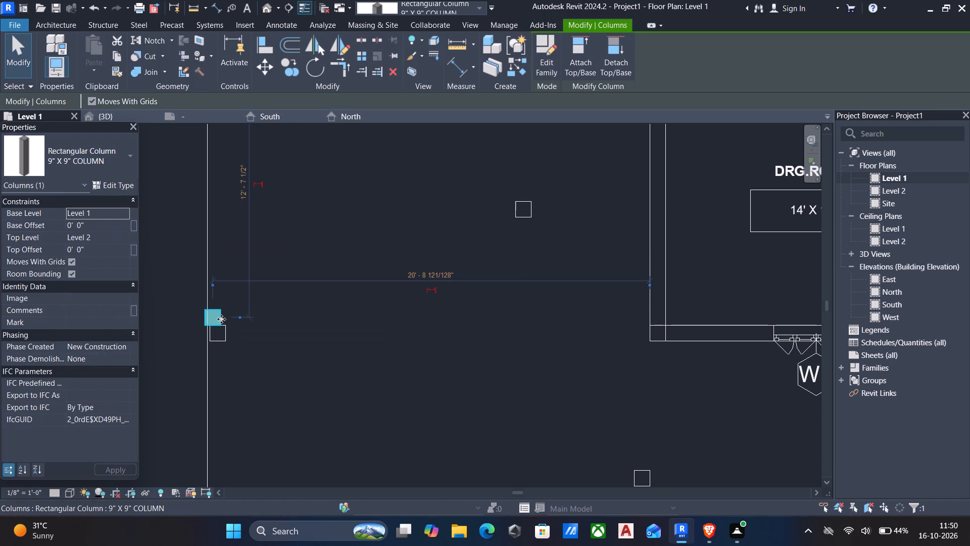
key(Delete)
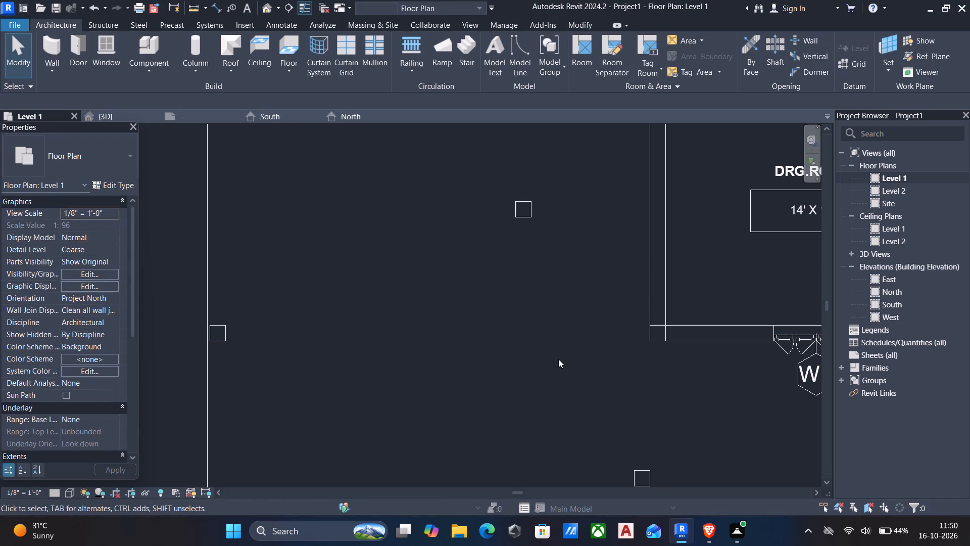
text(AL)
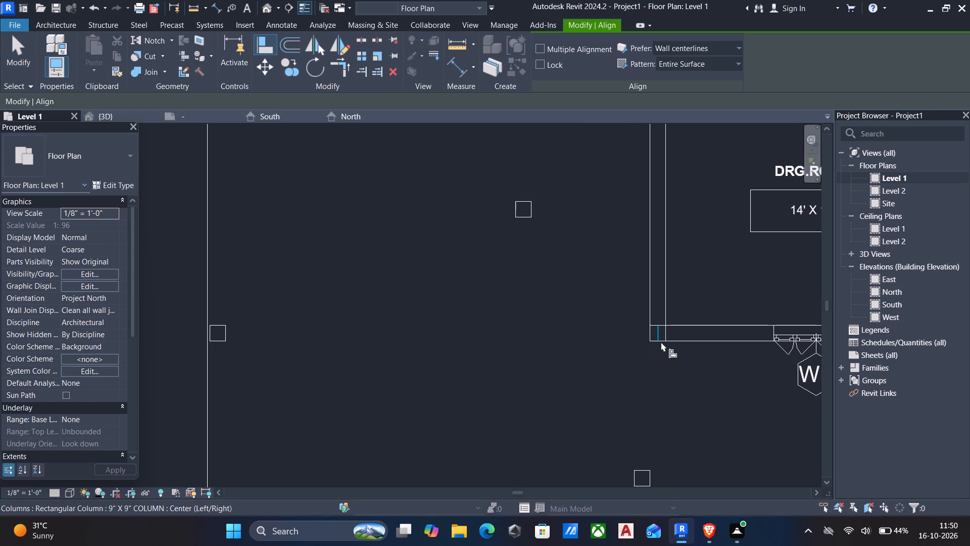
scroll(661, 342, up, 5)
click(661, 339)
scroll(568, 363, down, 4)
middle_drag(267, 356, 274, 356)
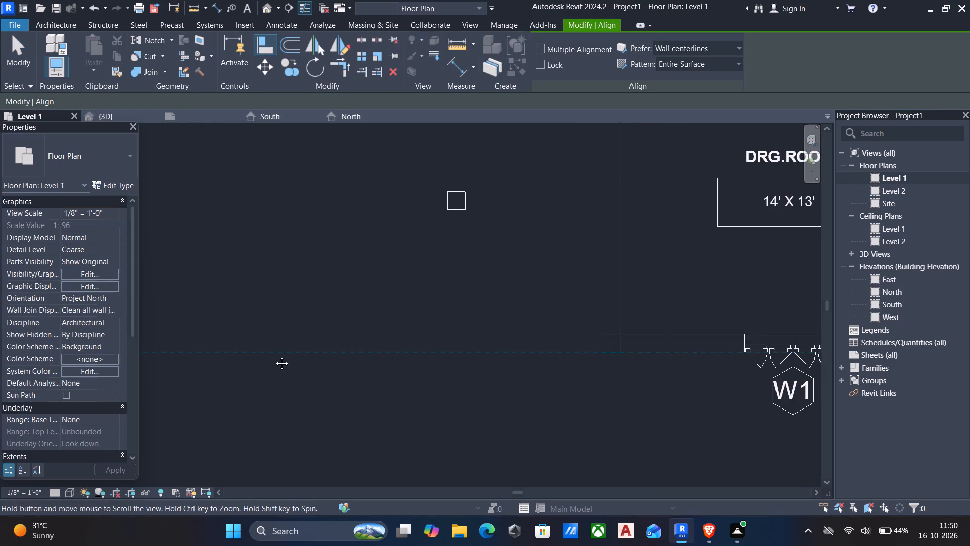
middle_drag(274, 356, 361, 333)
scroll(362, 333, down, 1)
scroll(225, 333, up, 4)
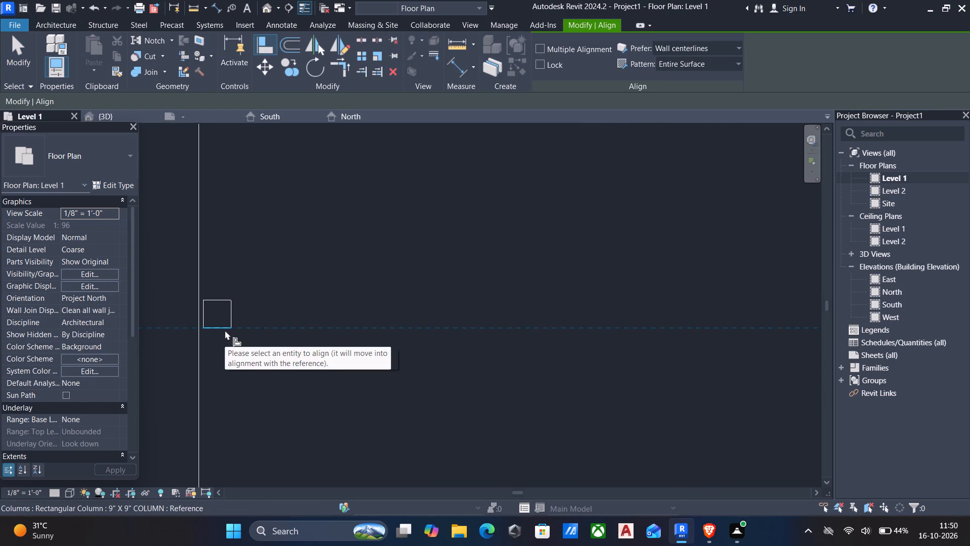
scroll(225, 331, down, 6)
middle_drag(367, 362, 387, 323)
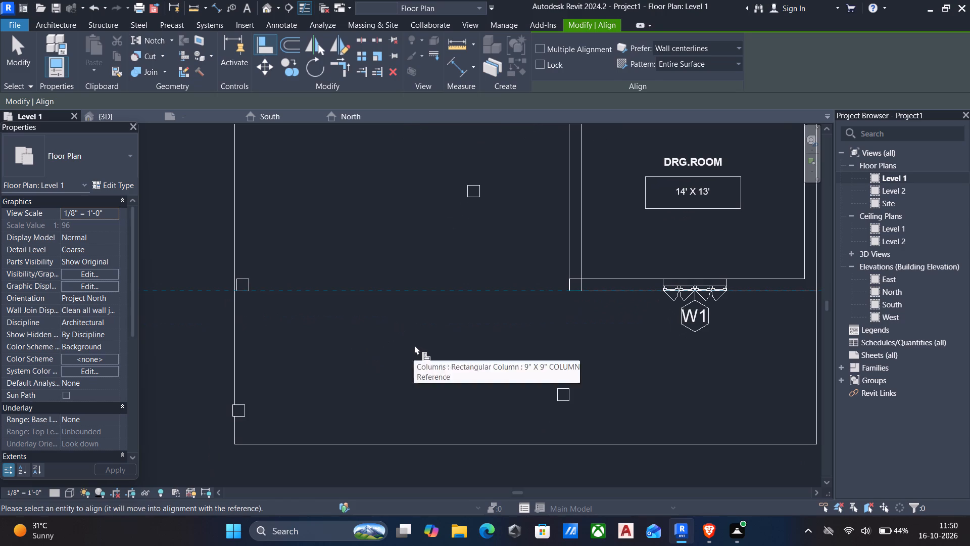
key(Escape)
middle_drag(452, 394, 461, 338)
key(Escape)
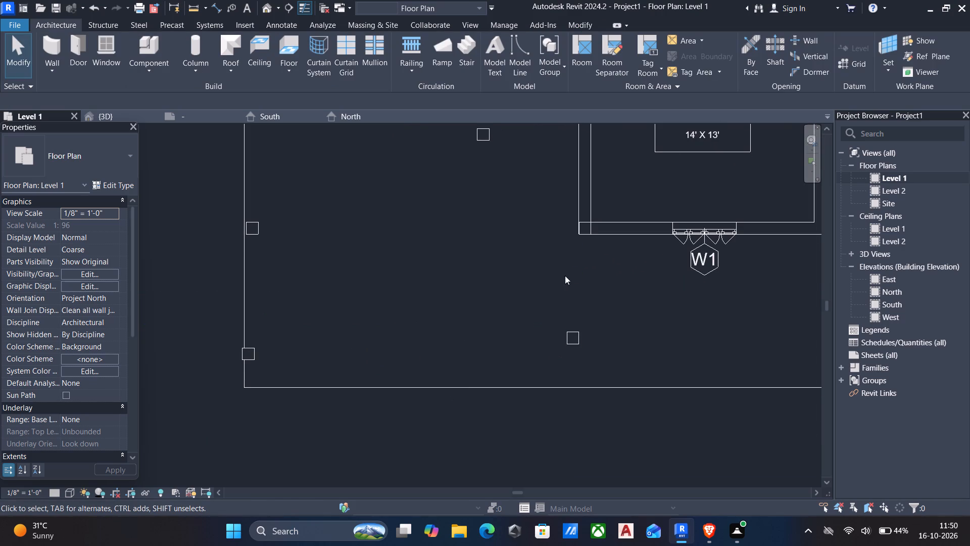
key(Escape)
Replace the column south of the DRG.ROOM's southwest corner with one on the west wall's centerline, 8'-6" south of the south wall.
click(570, 338)
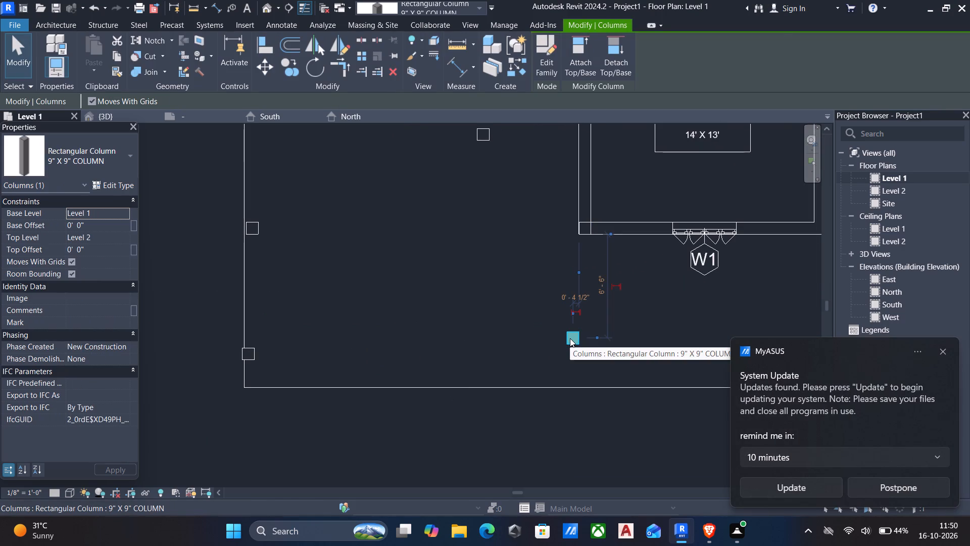
key(Delete)
click(590, 230)
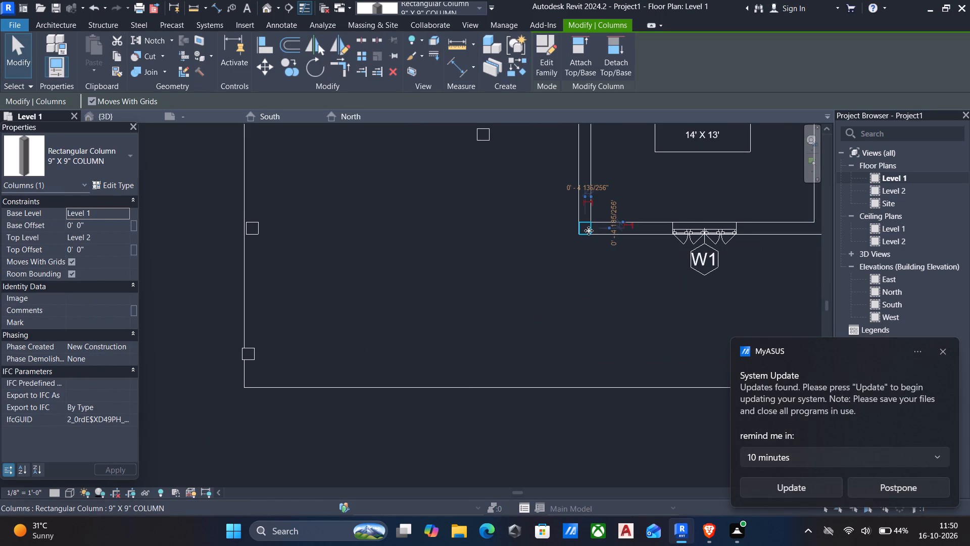
text(CS)
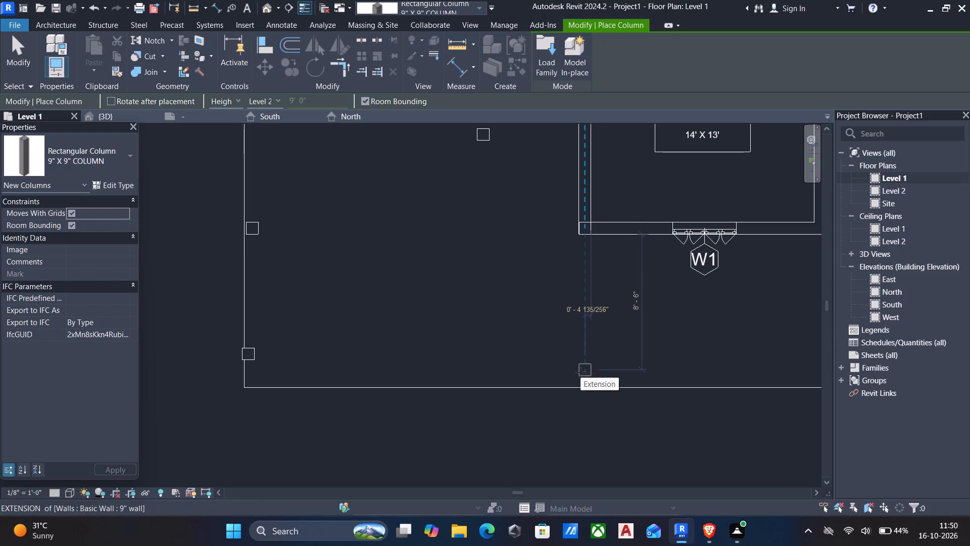
click(580, 372)
key(Escape)
key(Escape)
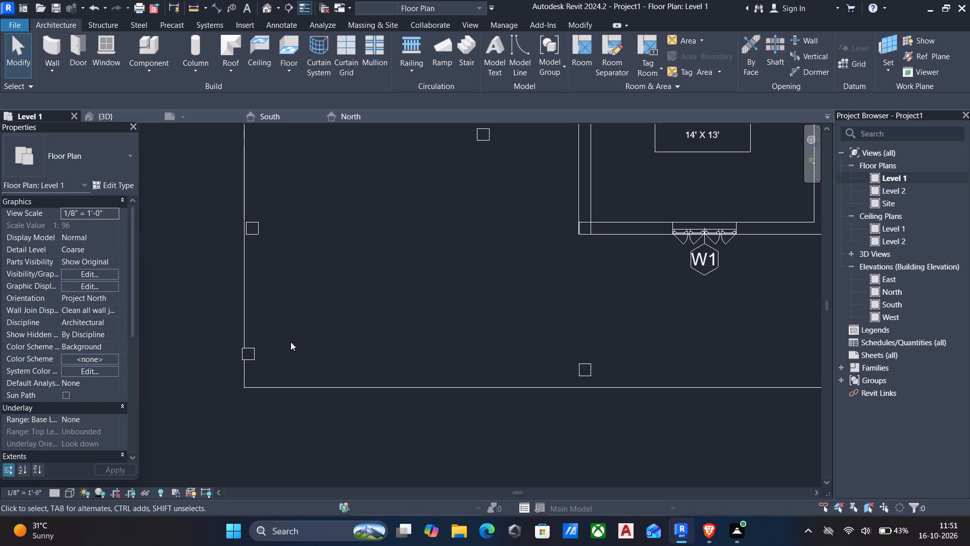
Delete the southernmost west-edge column and copy the column south of the DRG.ROOM horizontally west to the slab's southwest corner area.
click(258, 352)
key(Delete)
drag(549, 352, 622, 400)
text(CO)
click(591, 378)
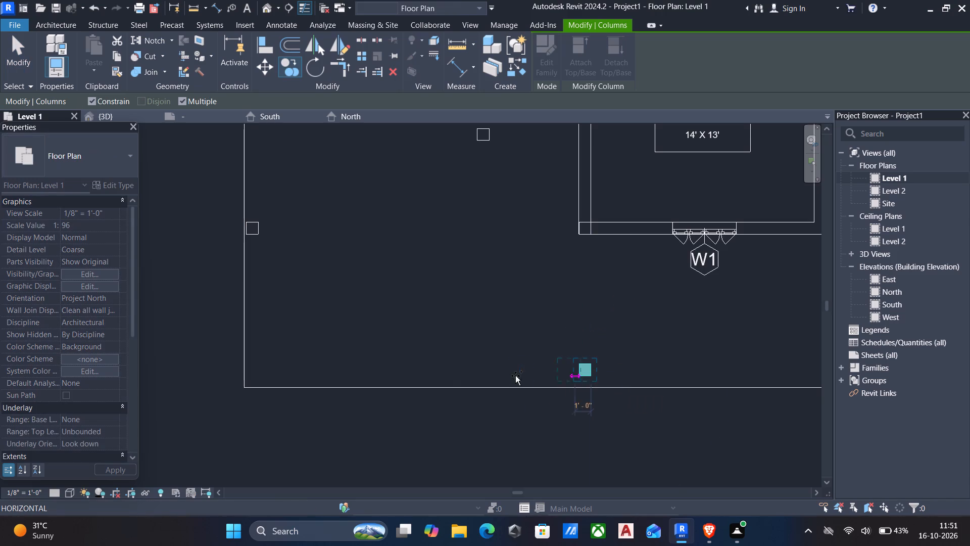
click(263, 371)
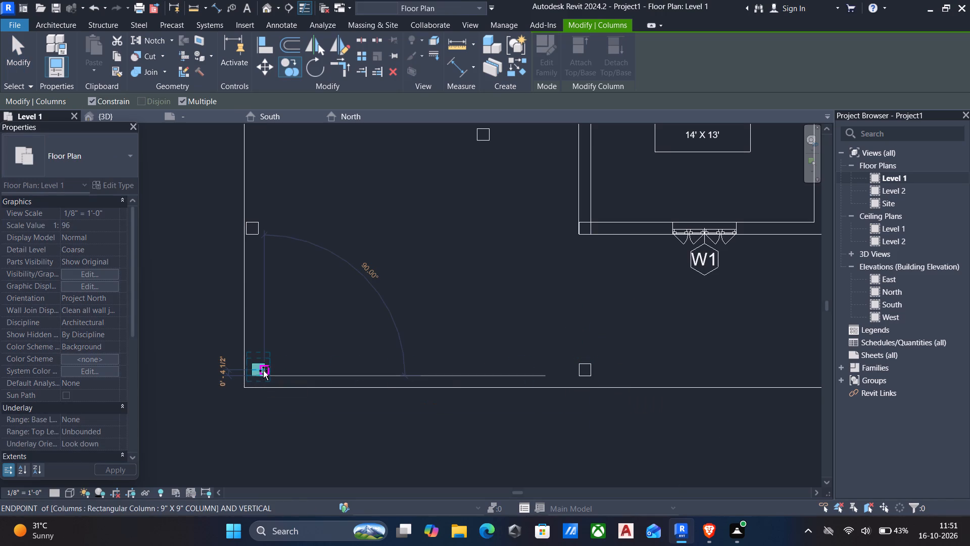
key(Escape)
scroll(331, 329, down, 3)
key(Escape)
Align the west face of the column near the LIVING/HALL's south wall line with the slab's west edge.
middle_drag(345, 312, 370, 345)
scroll(373, 356, down, 1)
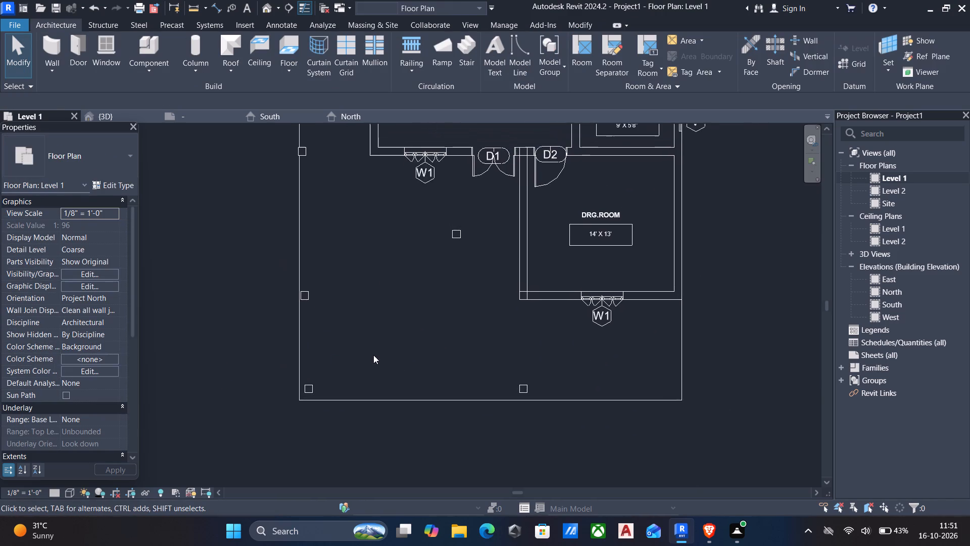
key(a)
key(l)
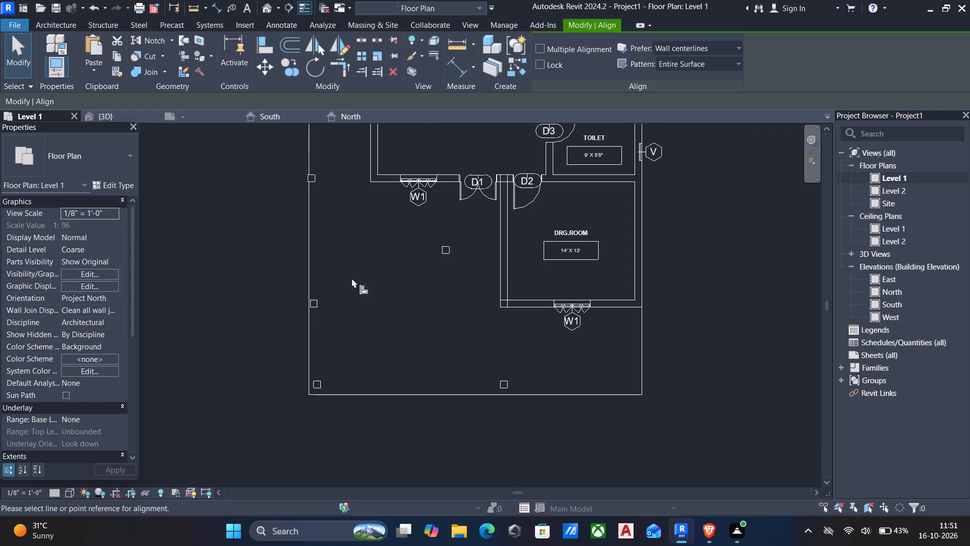
scroll(304, 207, up, 2)
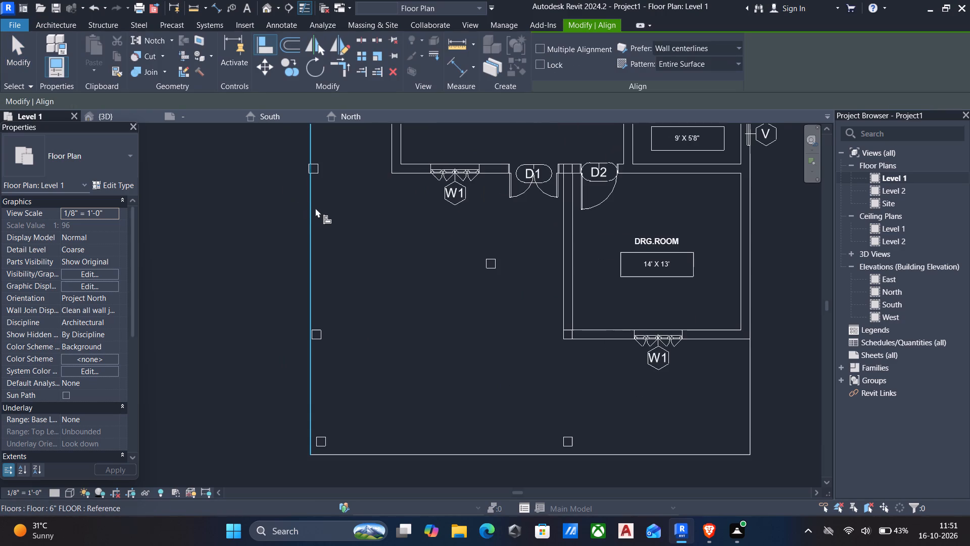
click(312, 213)
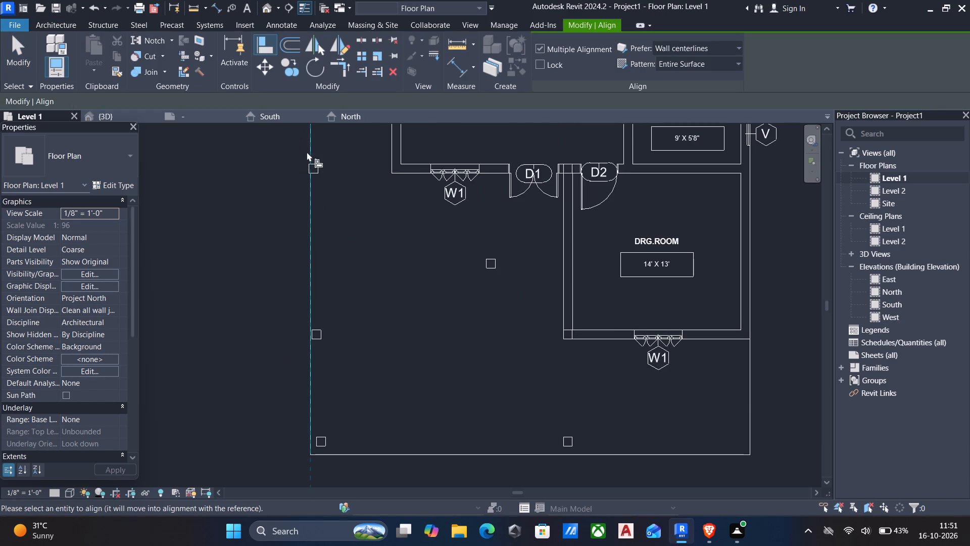
ctrl+scroll(315, 172, up, 4)
scroll(311, 168, up, 5)
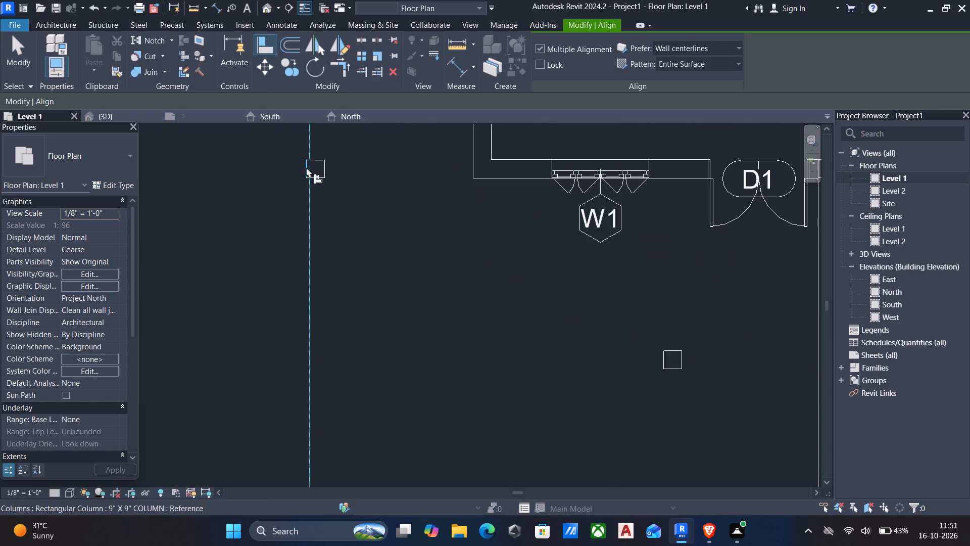
ctrl+click(306, 167)
Align the west faces of the column on the DRG.ROOM's south wall line and the southwest corner column with the same slab edge.
ctrl+scroll(314, 258, down, 5)
scroll(361, 374, down, 1)
middle_drag(361, 374, 387, 222)
scroll(354, 295, up, 1)
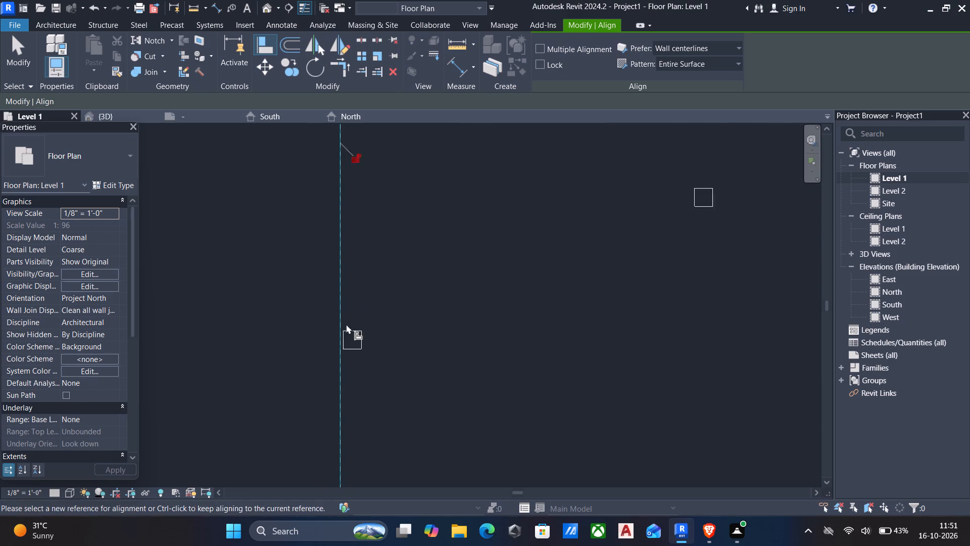
scroll(346, 324, up, 1)
ctrl+click(341, 342)
scroll(347, 345, down, 5)
middle_drag(352, 349, 382, 257)
scroll(382, 260, up, 1)
ctrl+click(382, 396)
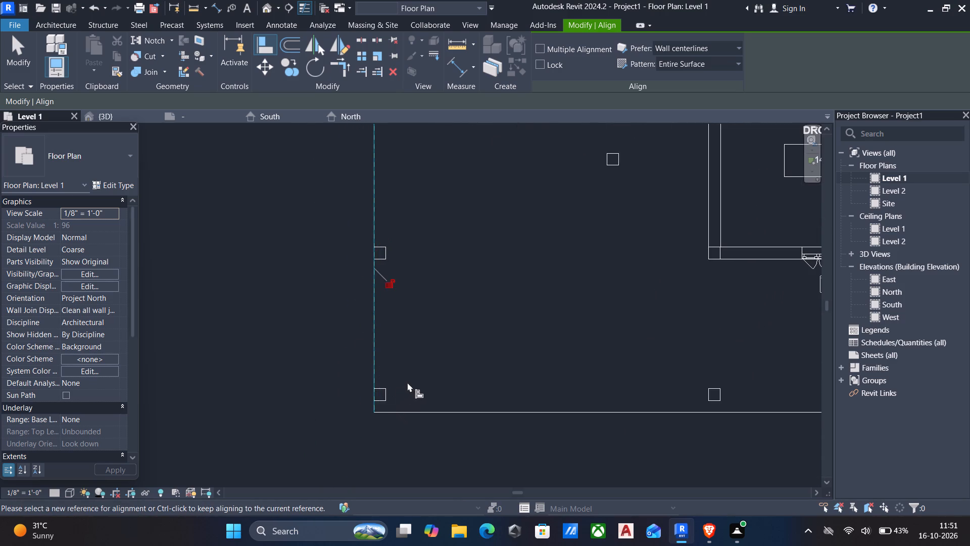
scroll(408, 382, down, 5)
key(Escape)
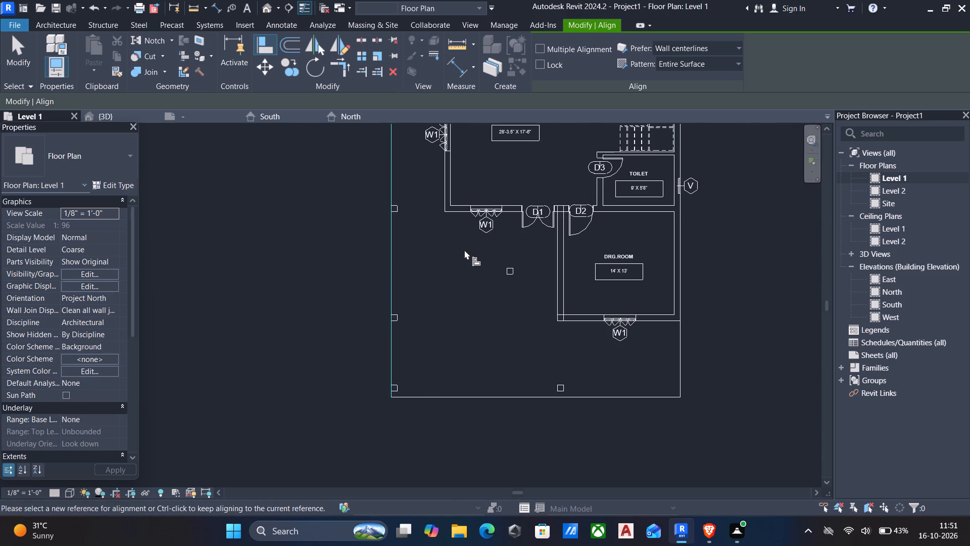
key(Escape)
Delete the freestanding column in the open area west of the DRG.ROOM.
drag(463, 250, 536, 317)
key(Delete)
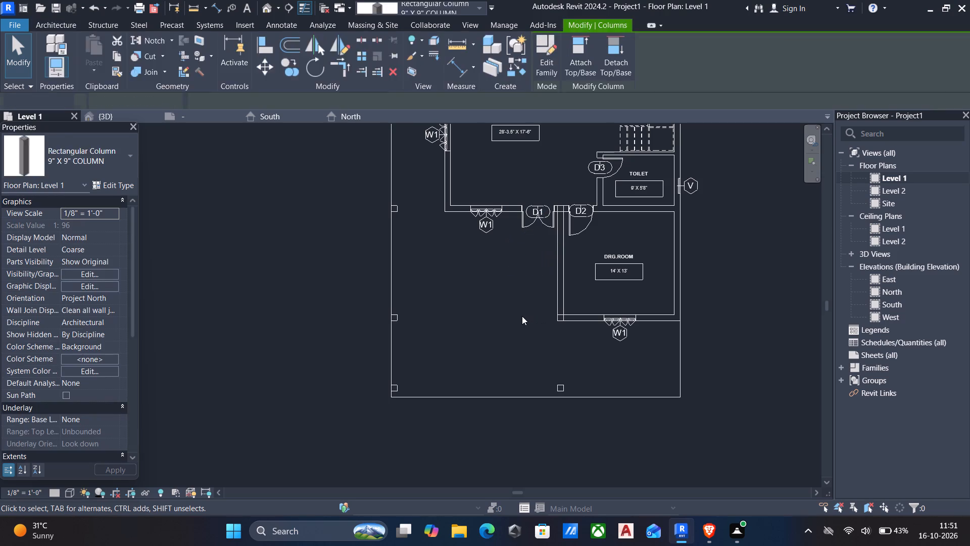
Open the 3D view and inspect the columns along the slab's west and south sides.
click(263, 5)
scroll(530, 280, down, 1)
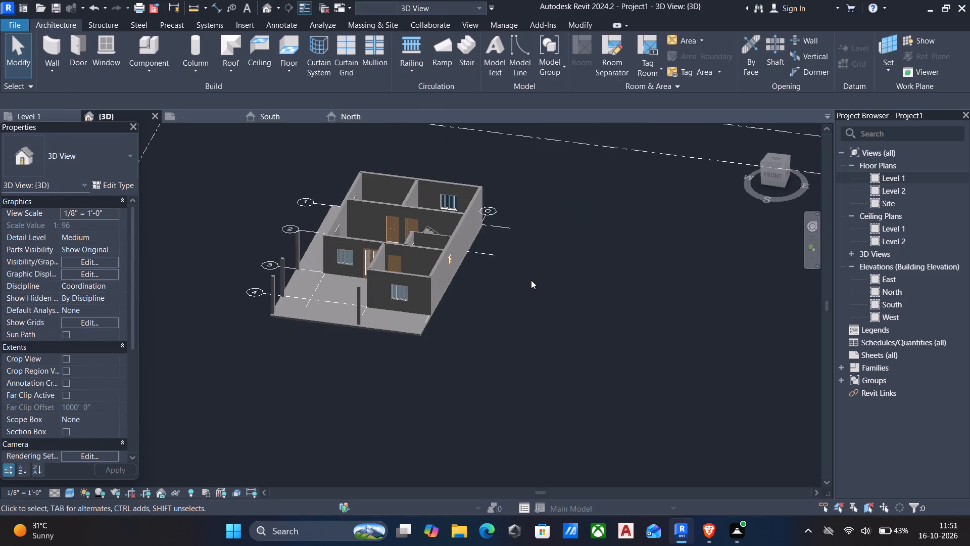
shift+middle_drag(531, 280, 654, 234)
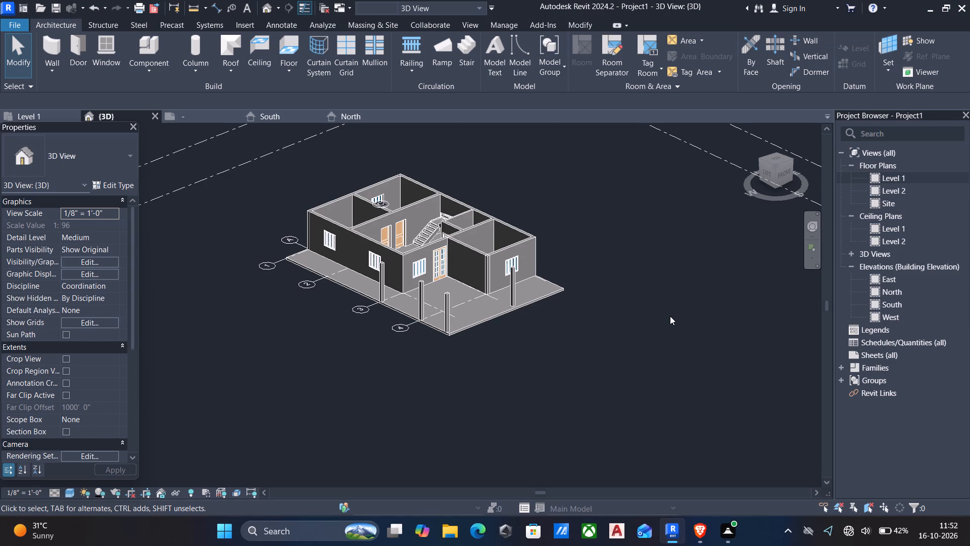
In the South elevation, add three levels above Level 2 at 10' intervals by picking each preceding level with a 10' offset.
double_click(900, 308)
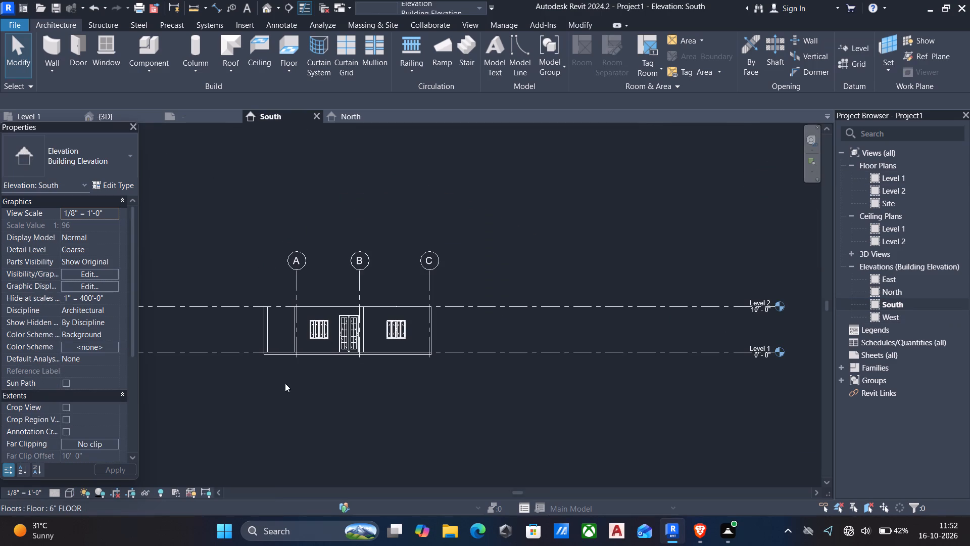
click(487, 304)
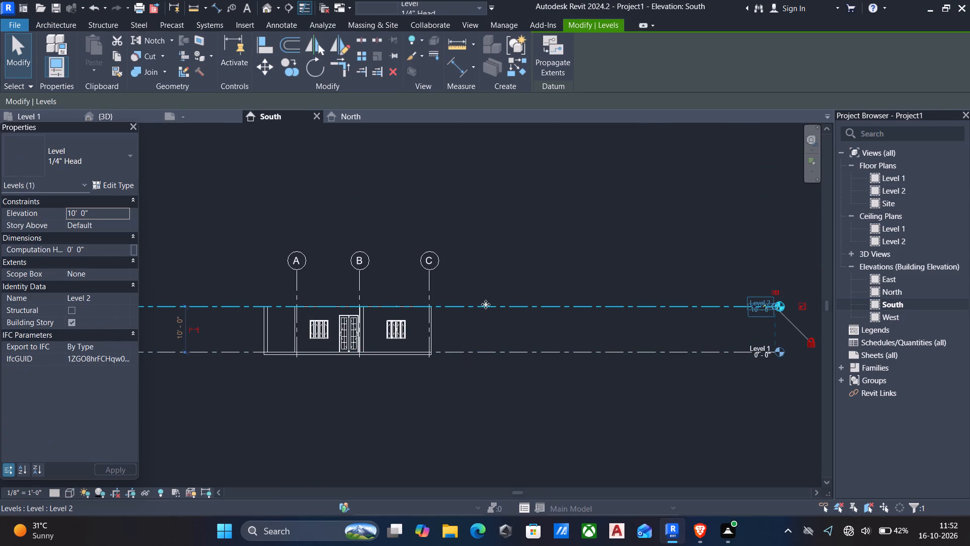
text(cs)
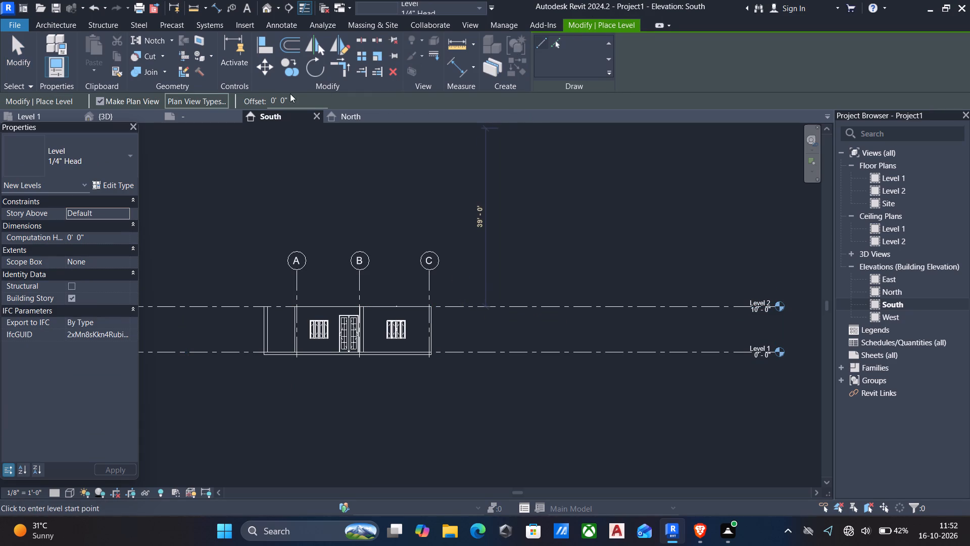
drag(302, 96, 98, 94)
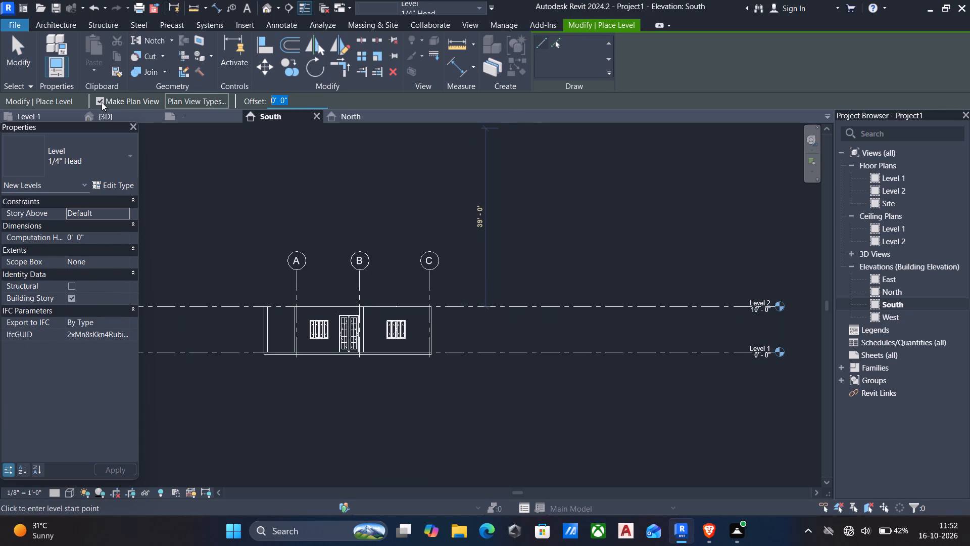
text(10')
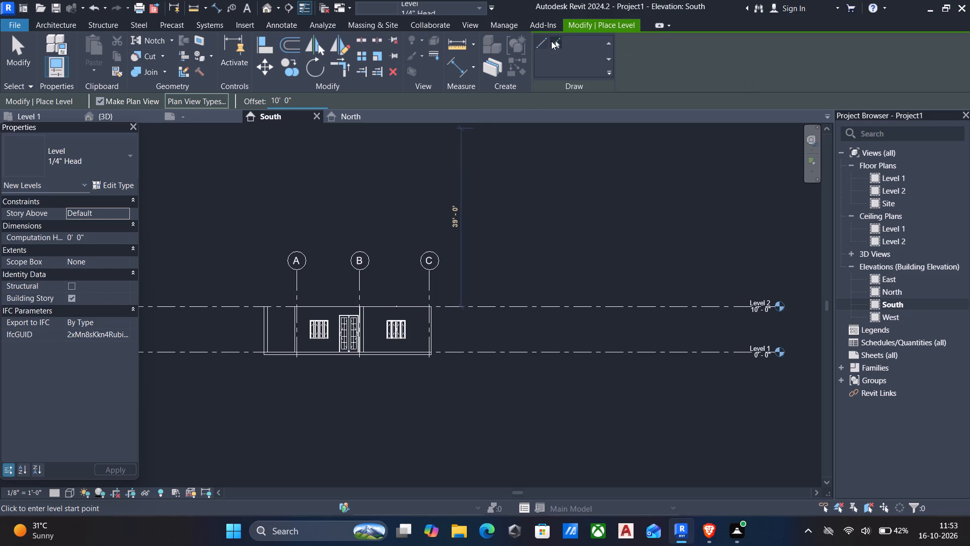
click(551, 41)
click(501, 305)
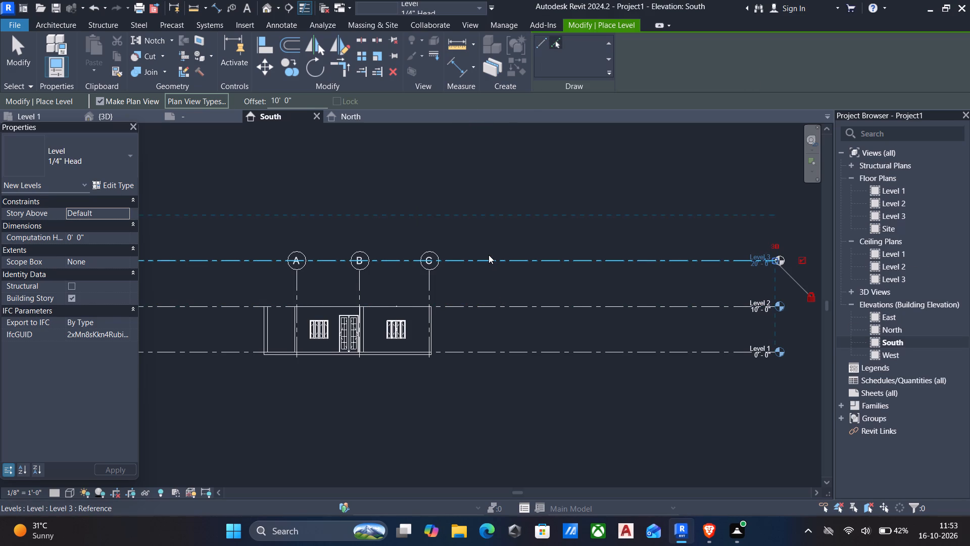
click(481, 258)
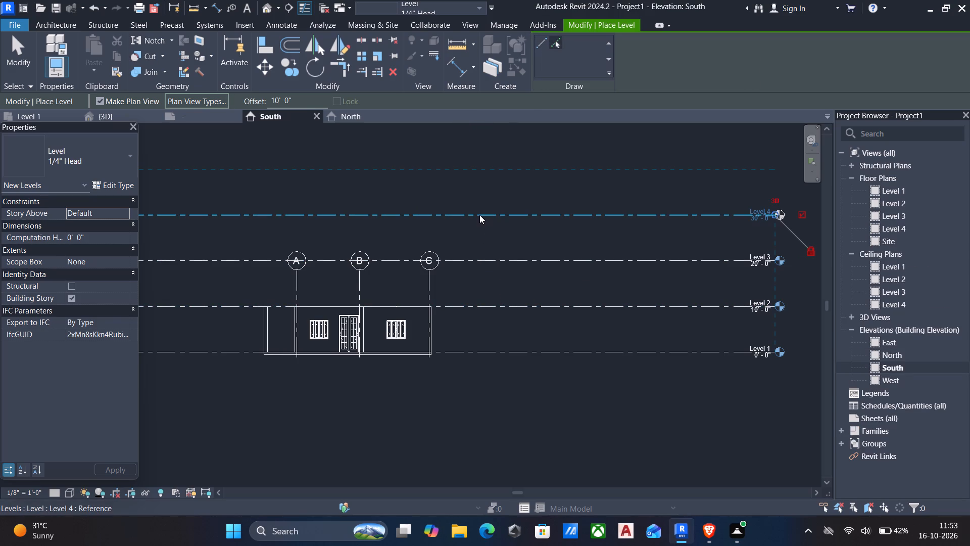
click(479, 215)
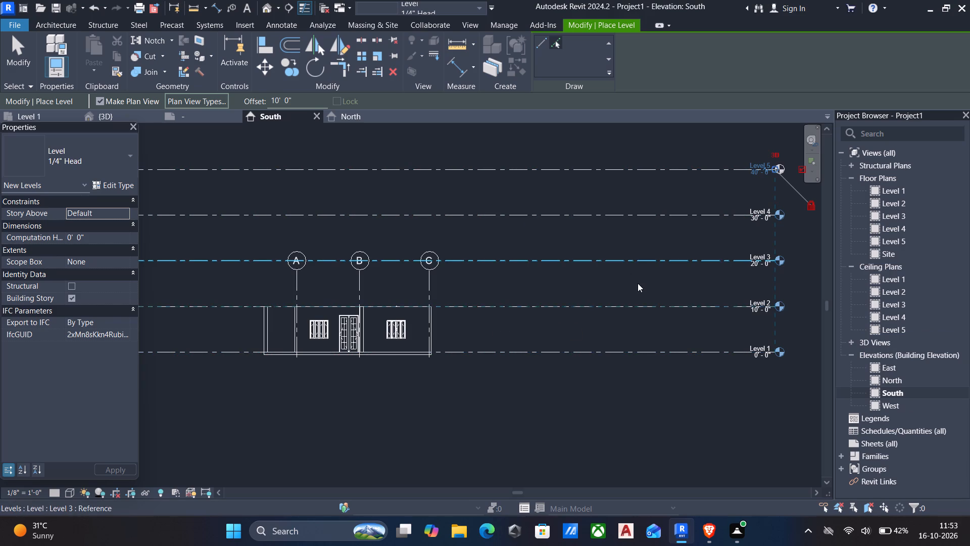
key(Escape)
Place two more levels 10' above Level 1 by picking Level 1 twice.
middle_drag(665, 328, 347, 315)
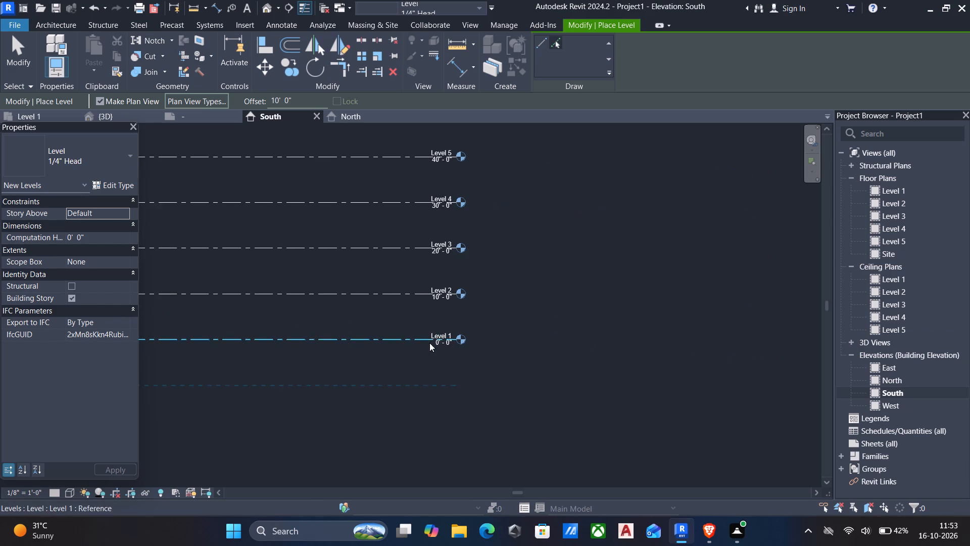
scroll(474, 343, up, 3)
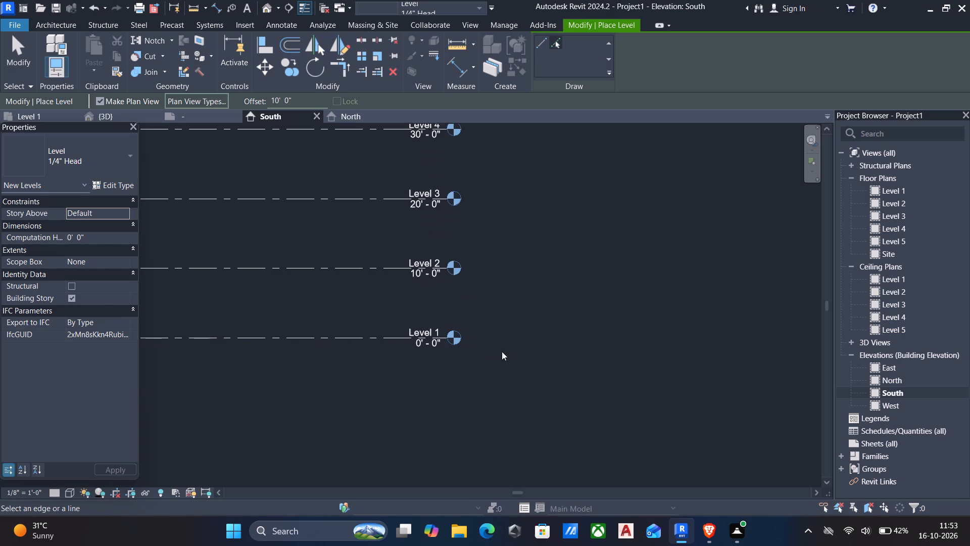
click(427, 331)
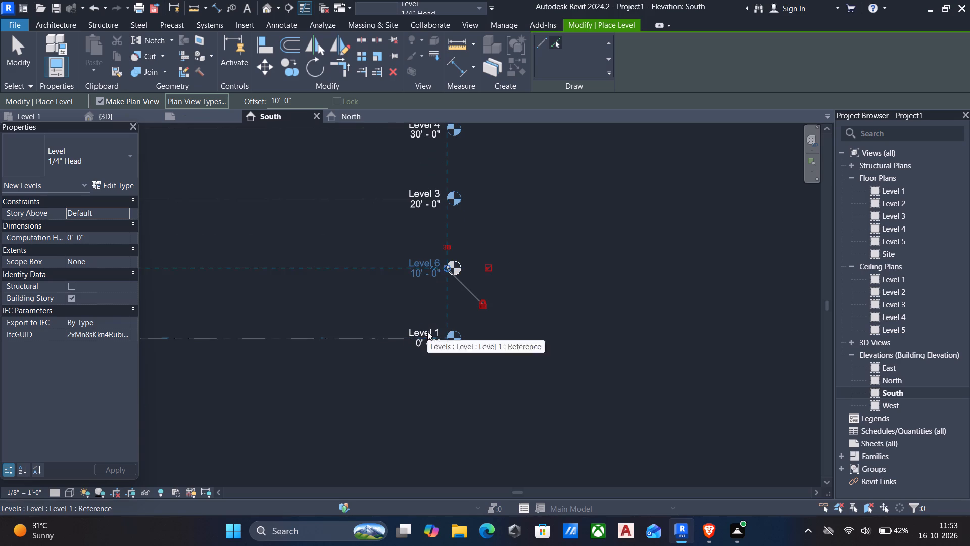
click(422, 335)
key(Escape)
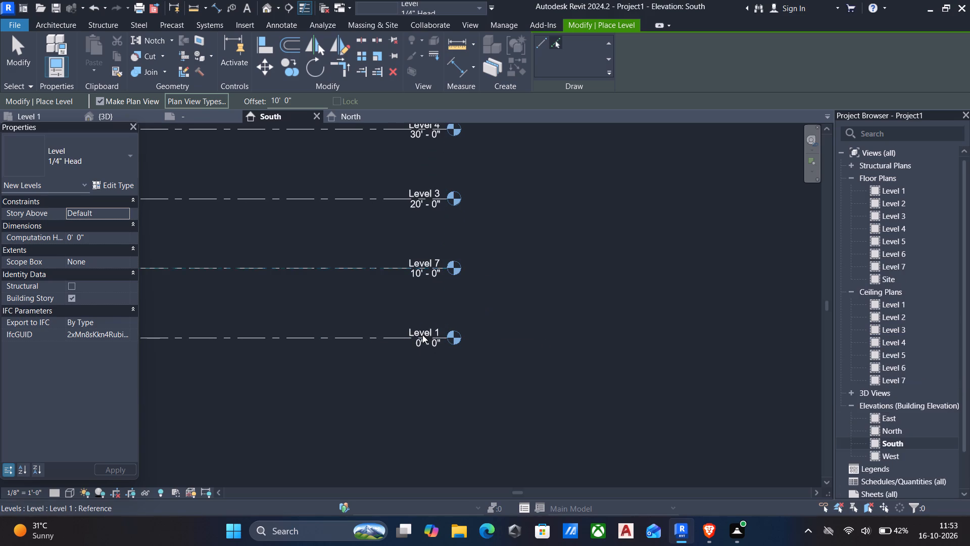
scroll(423, 337, down, 6)
key(Escape)
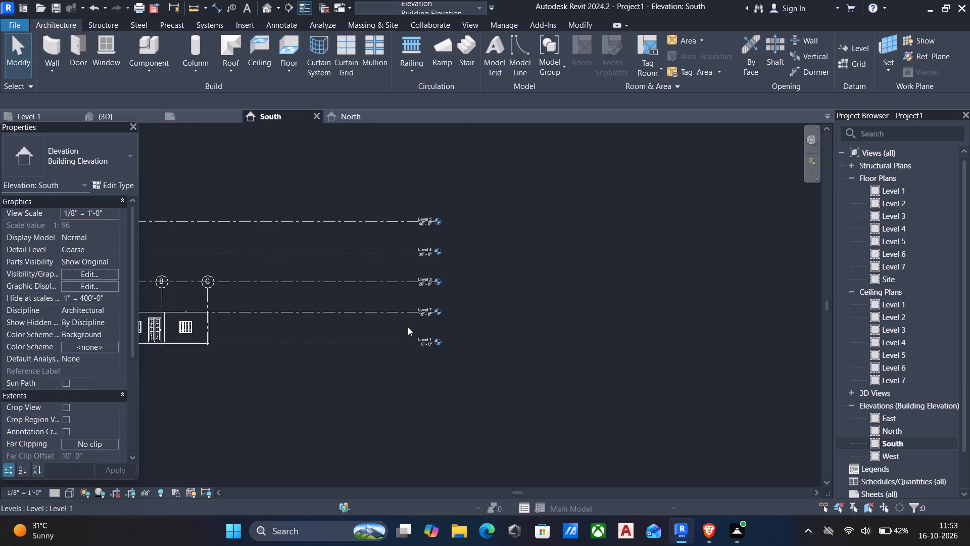
Add an elbow to the Level 1 line beside its level head.
scroll(430, 336, up, 3)
click(419, 340)
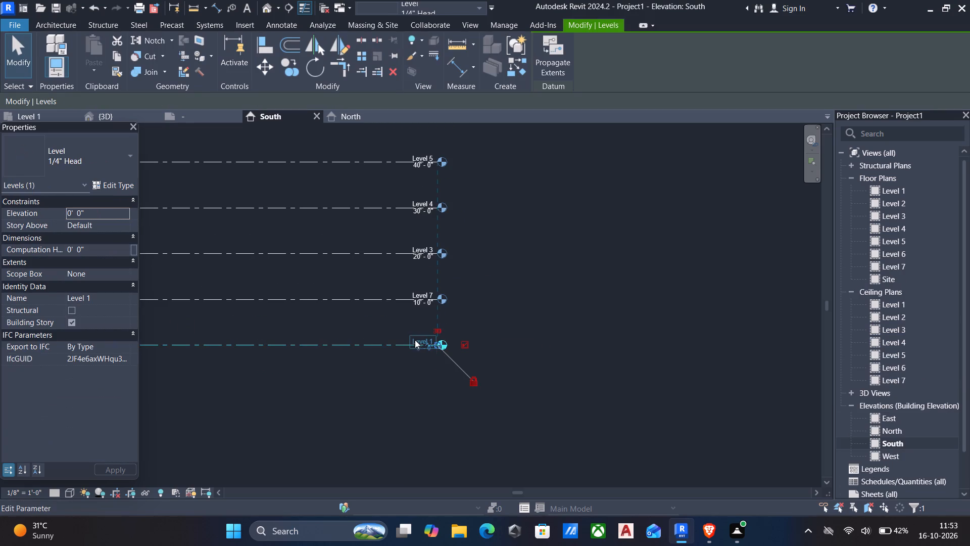
scroll(410, 340, up, 4)
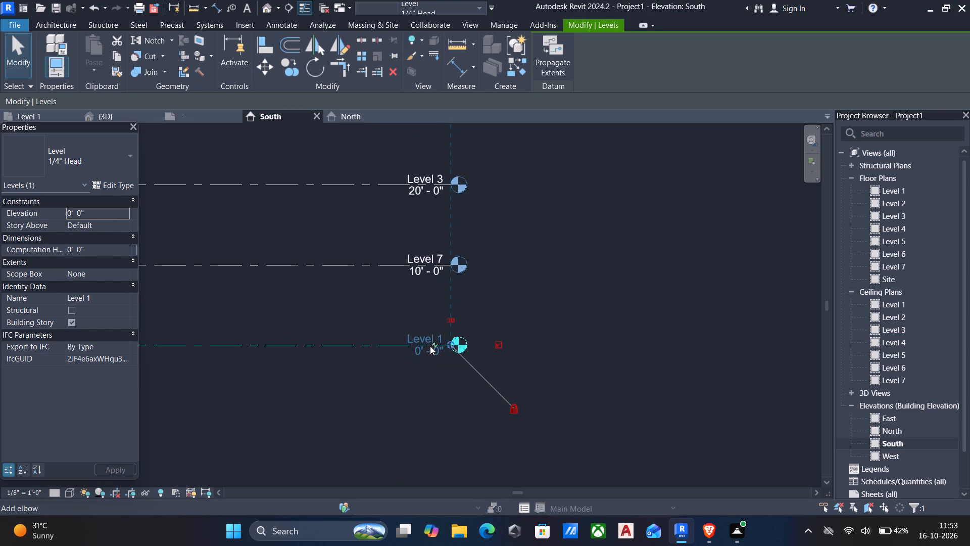
click(432, 344)
key(Escape)
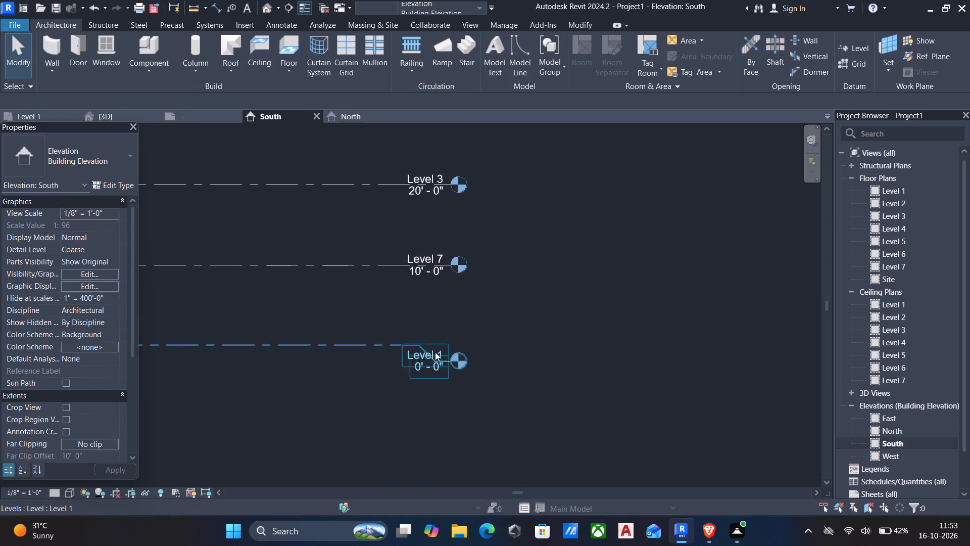
Rename Level 1 as 0.G.L, renaming its corresponding plan views too.
scroll(407, 352, up, 8)
click(455, 357)
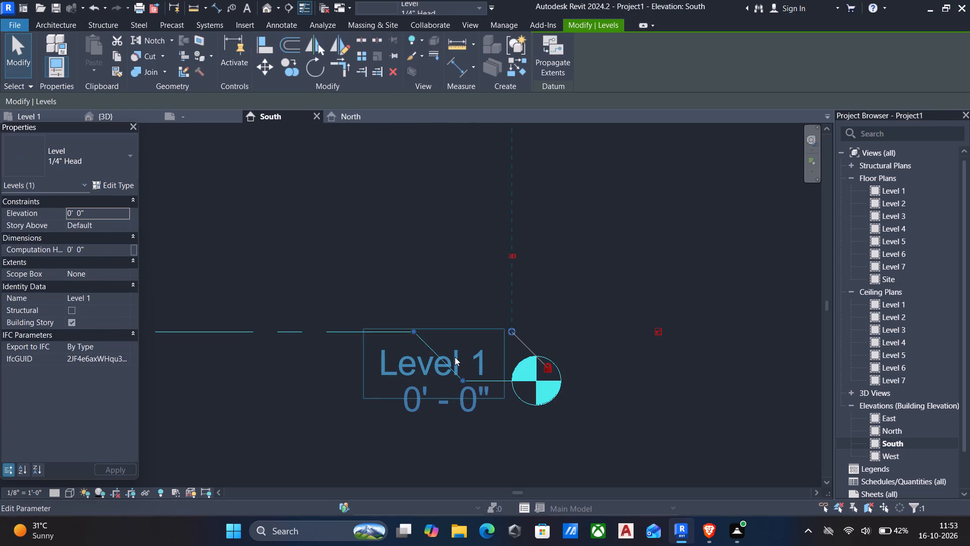
click(455, 357)
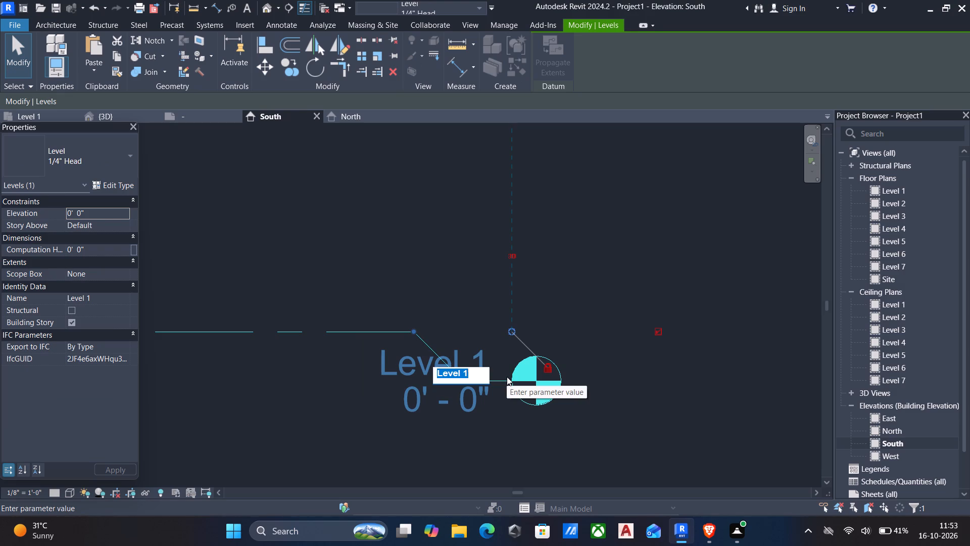
text(0.)
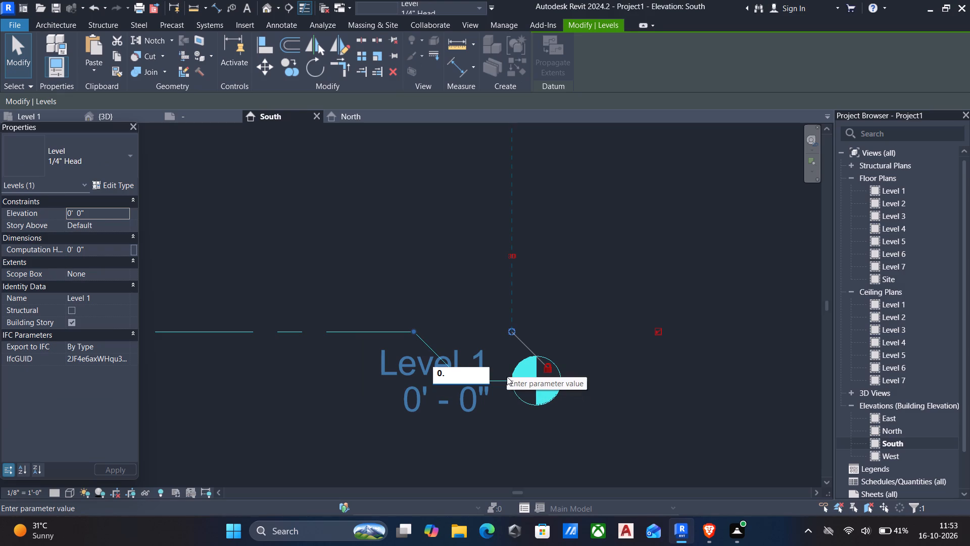
key(g)
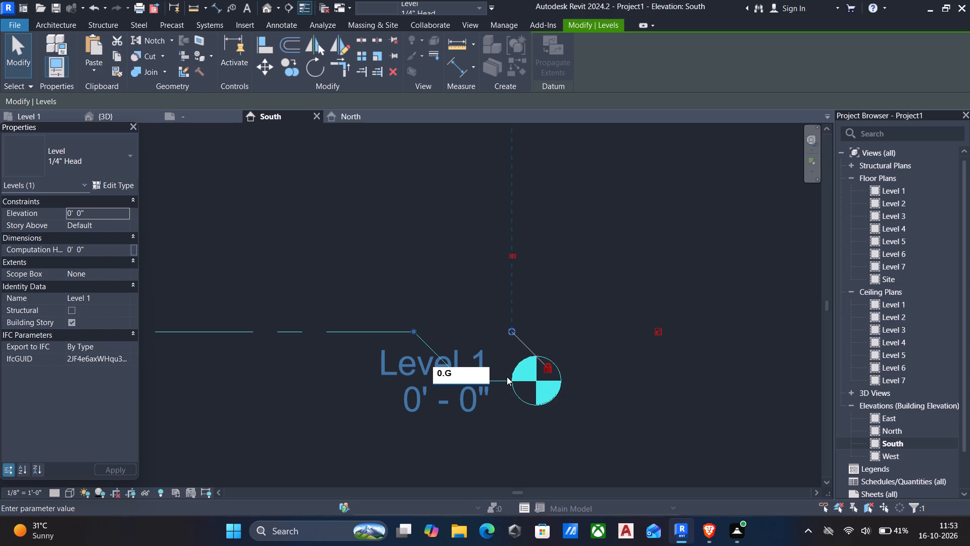
text(.L)
click(329, 374)
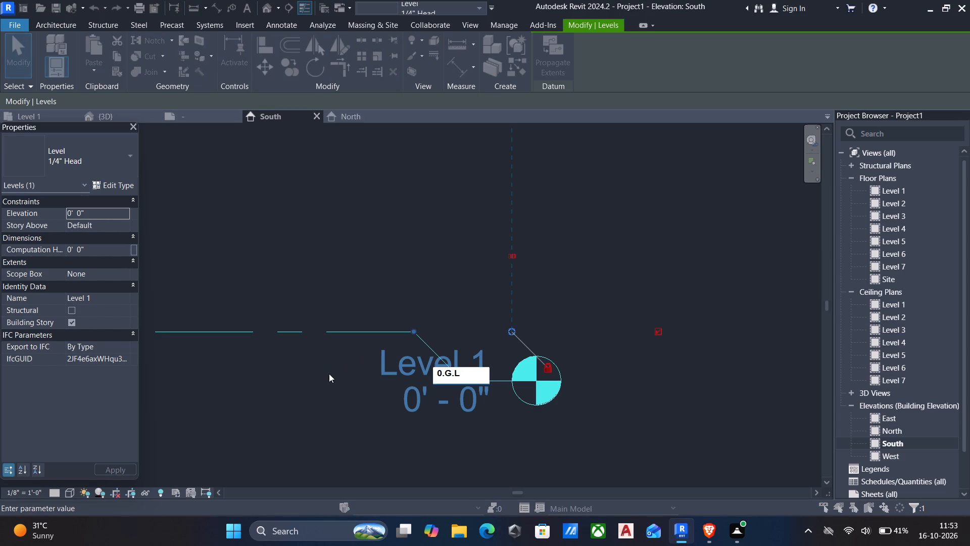
click(531, 263)
Rename Level 7, at 10' elevation, as 1 F.L, renaming its corresponding plan views too.
scroll(385, 292, down, 2)
middle_drag(385, 292, 384, 421)
click(389, 250)
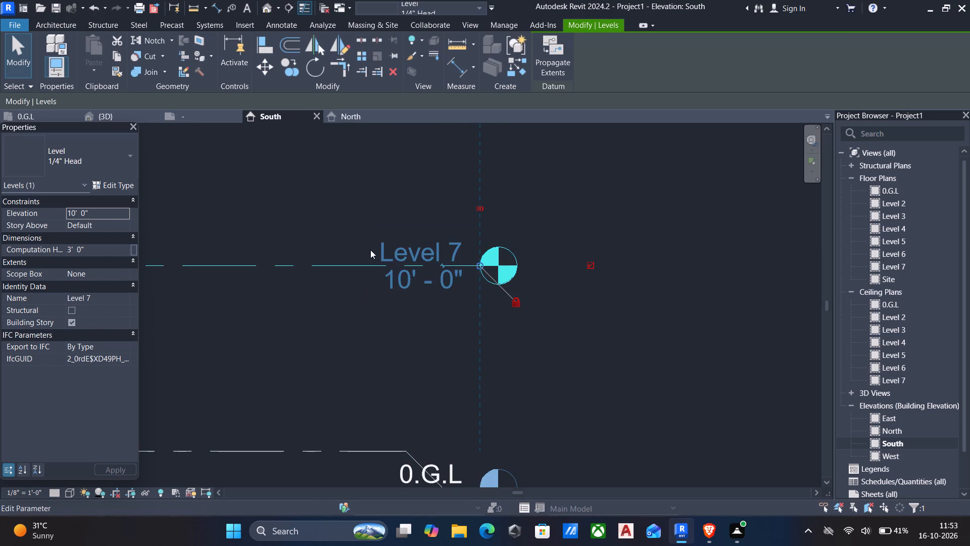
click(379, 250)
key(BackSpace)
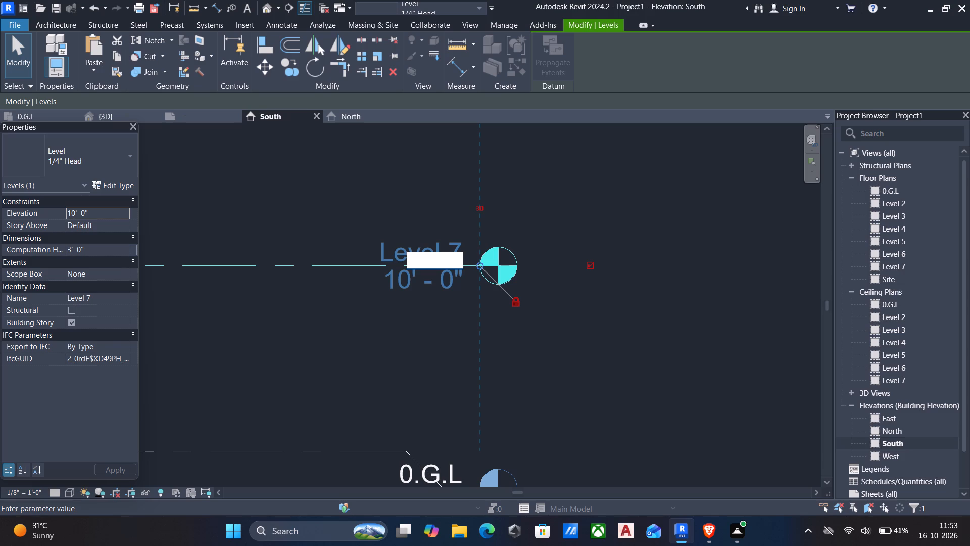
key(1)
key(space)
key(f)
key(period)
key(l)
middle_drag(396, 315, 420, 339)
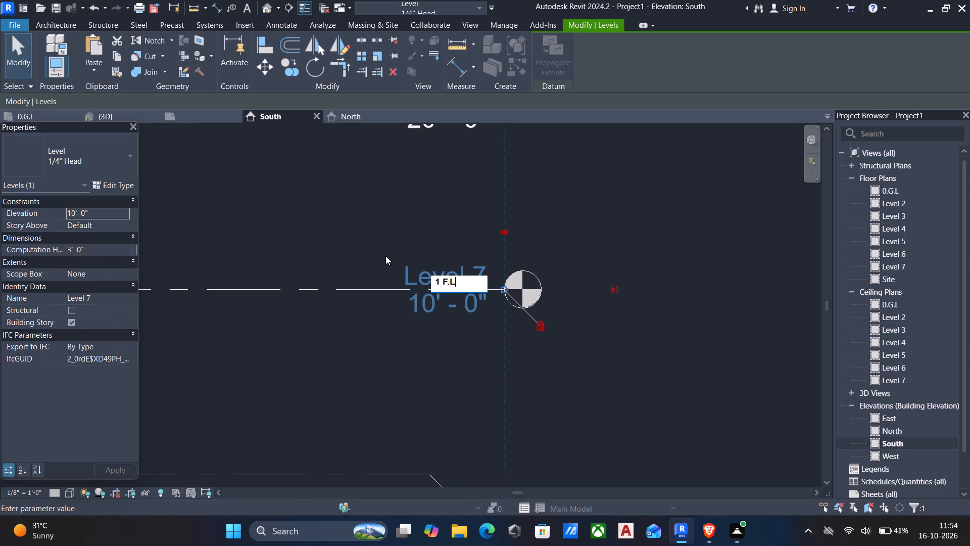
click(385, 256)
click(531, 265)
Add an elbow to the 1 F.L level line beside its level head.
middle_drag(419, 293, 427, 409)
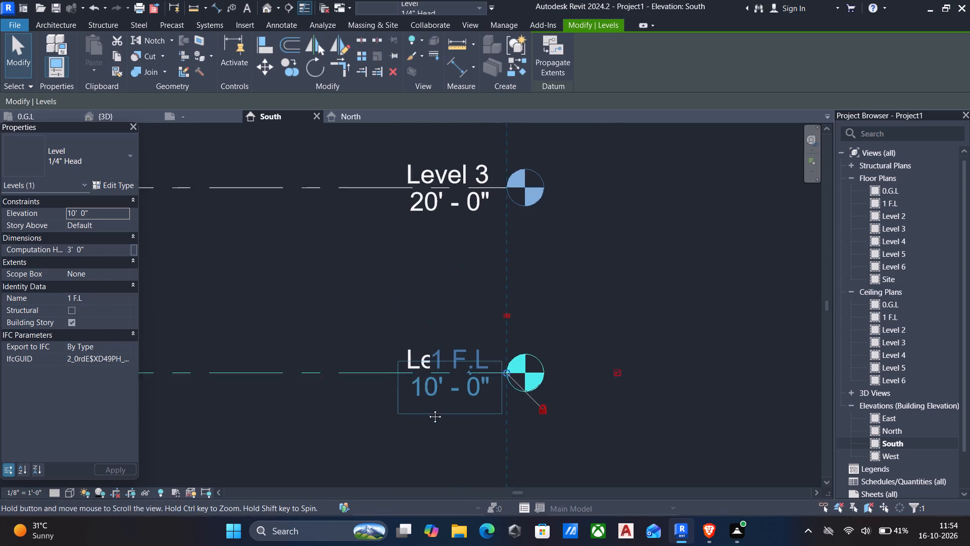
middle_drag(427, 409, 428, 415)
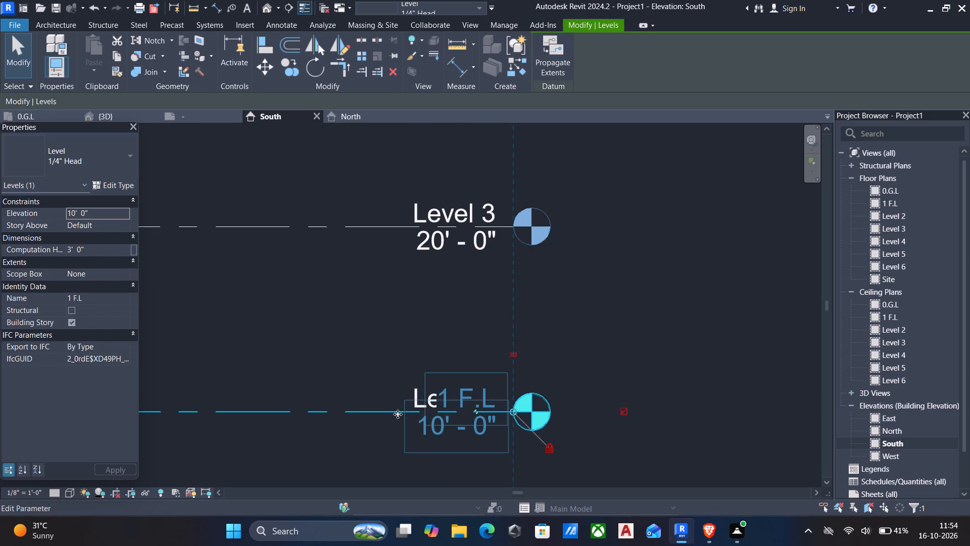
click(477, 411)
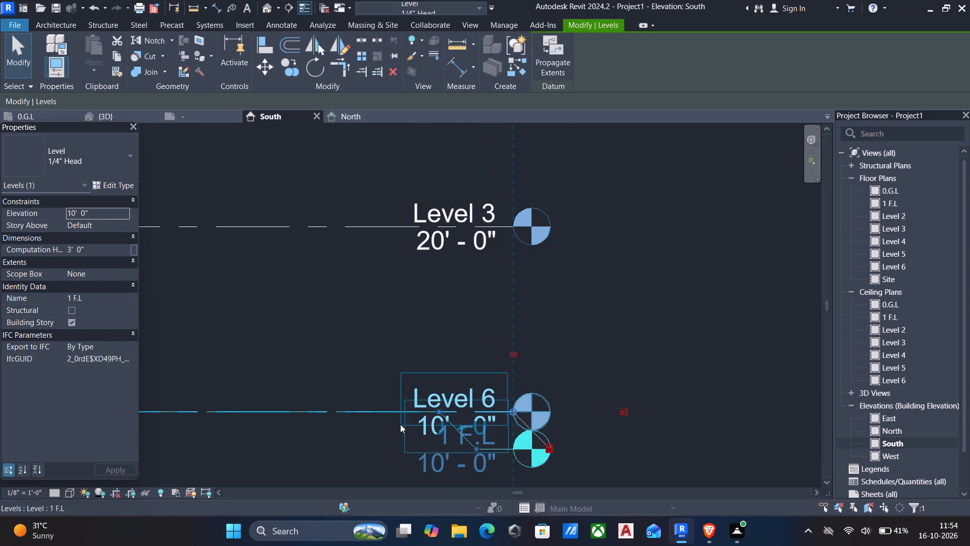
middle_drag(396, 428, 430, 326)
key(Escape)
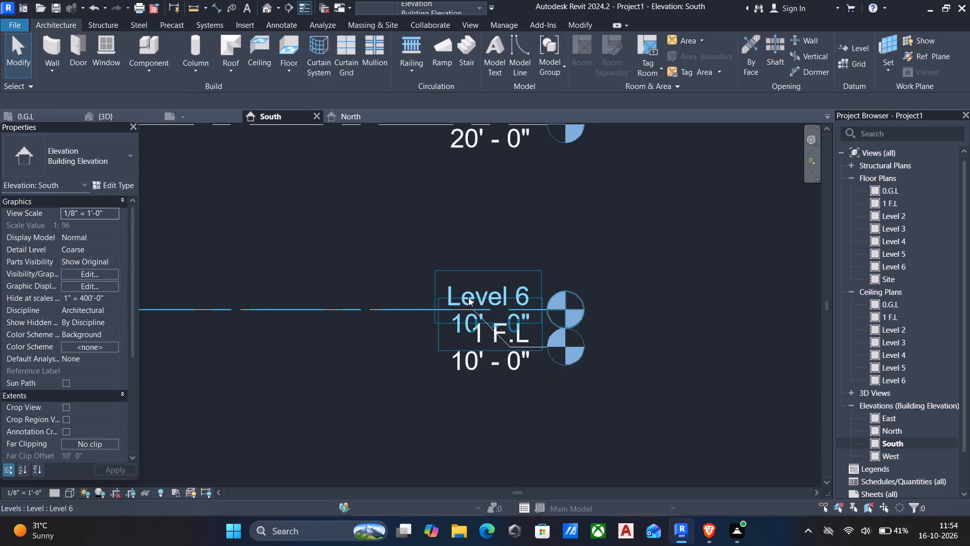
Delete Level 6 and Level 2, the two levels overlapping 1 F.L at 10', along with their views.
click(468, 297)
key(Delete)
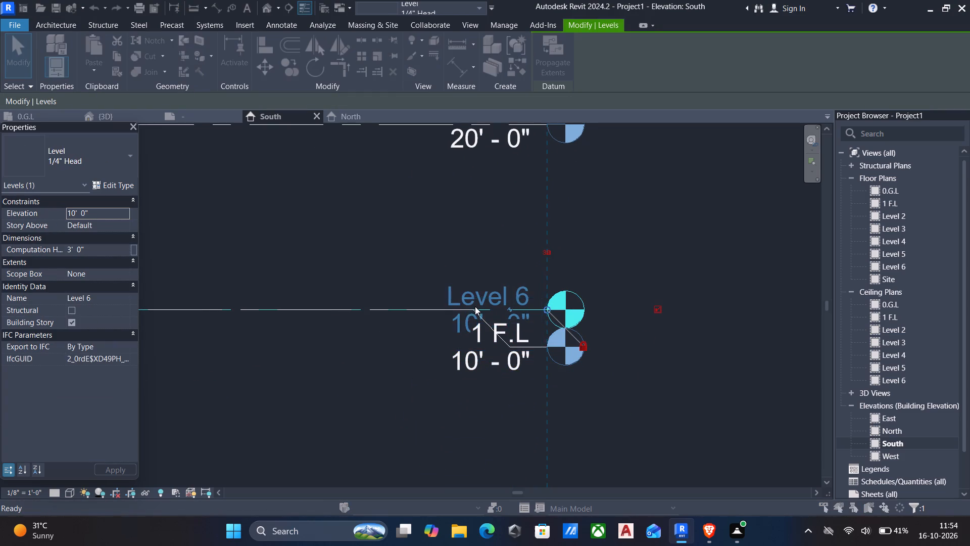
click(521, 301)
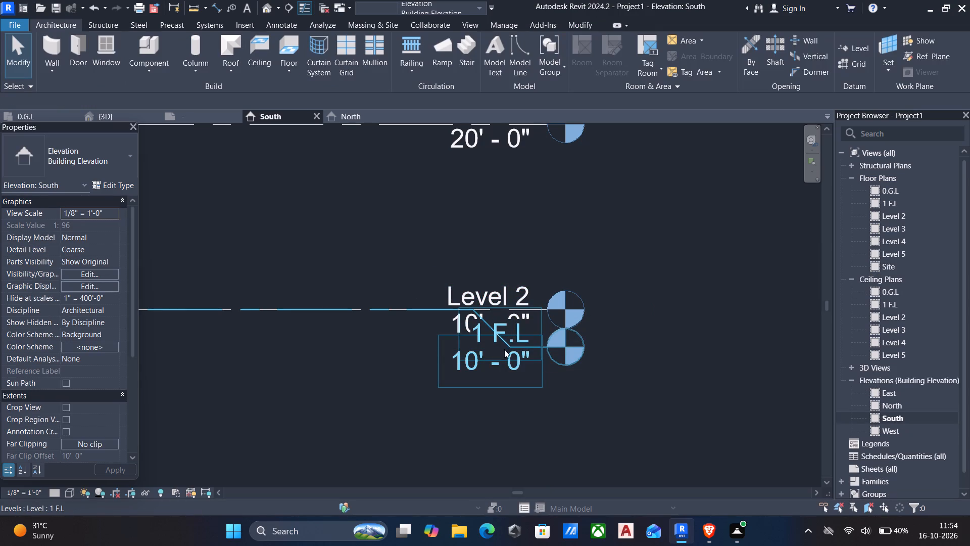
click(492, 295)
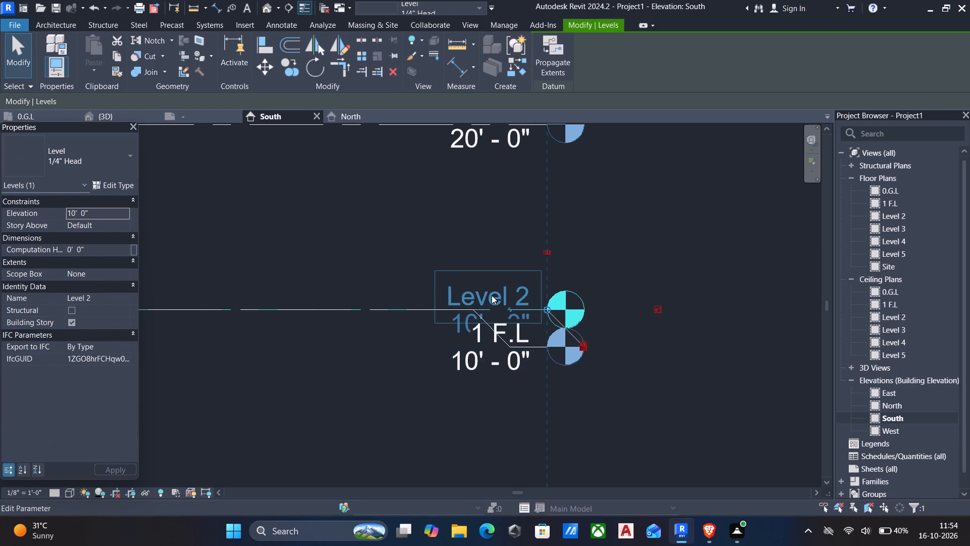
key(Delete)
click(518, 301)
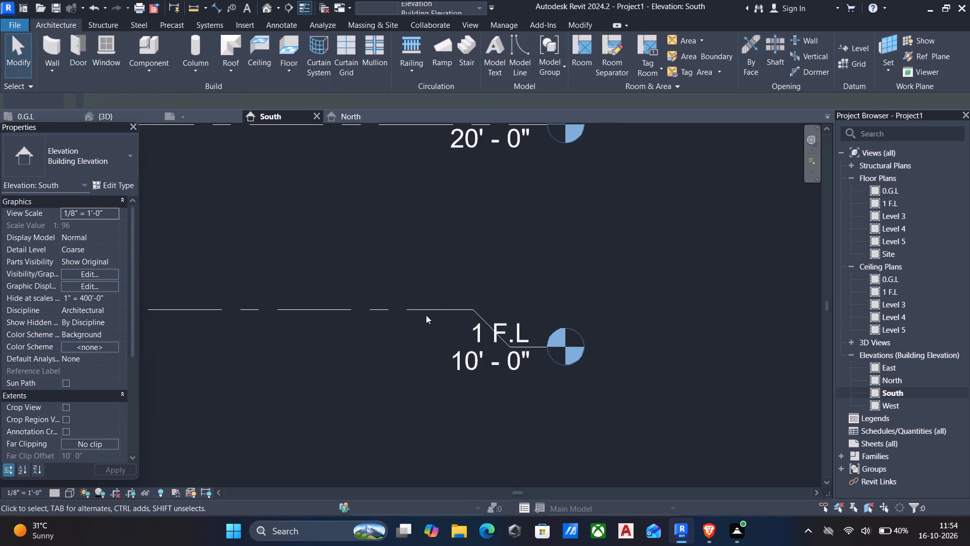
Rename Level 3 as 2.S.L, renaming its corresponding plan views too.
scroll(433, 328, down, 5)
middle_drag(469, 343, 481, 331)
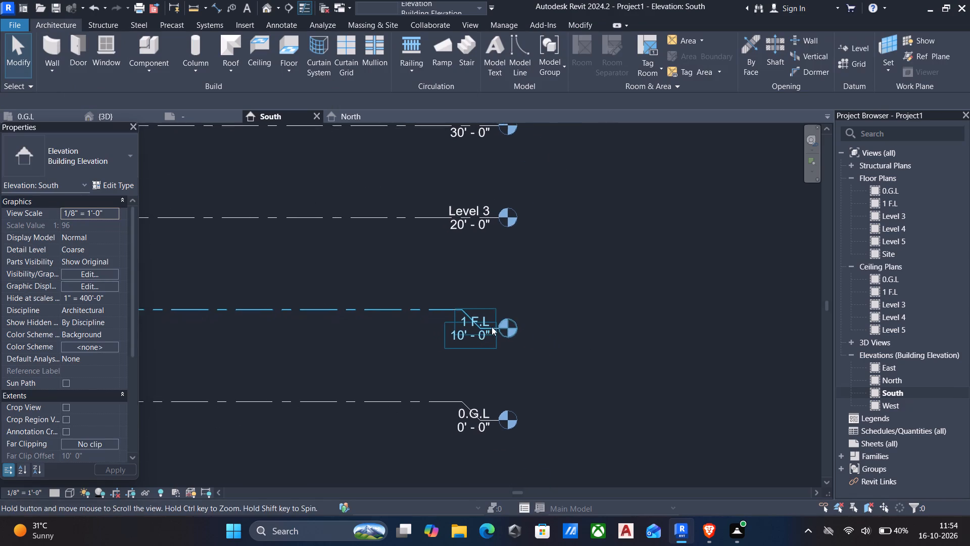
scroll(493, 326, down, 1)
middle_drag(471, 386, 507, 392)
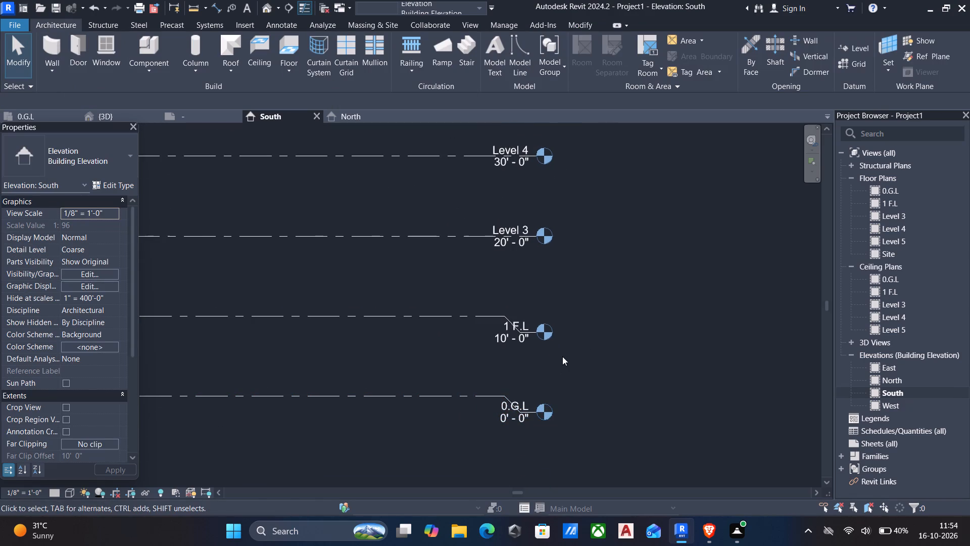
click(503, 238)
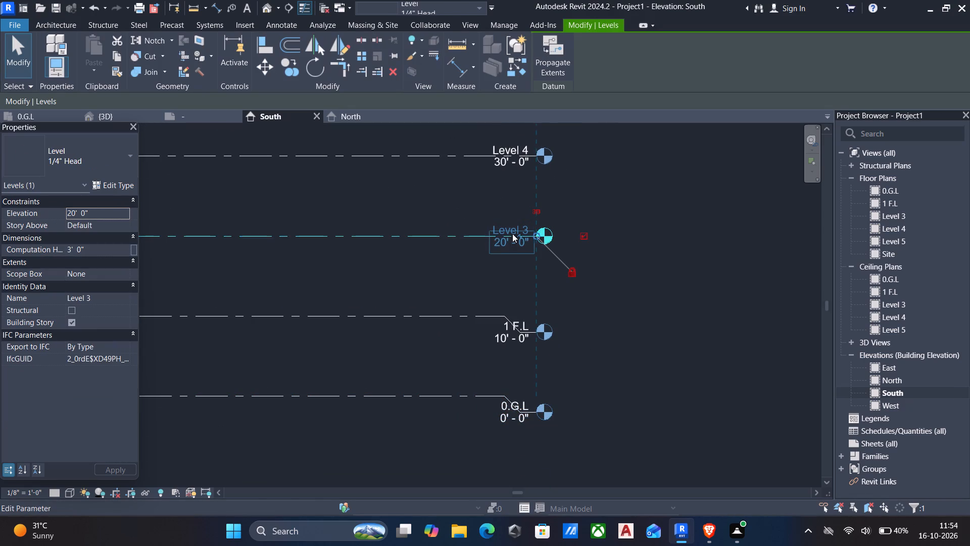
scroll(512, 233, up, 3)
click(507, 233)
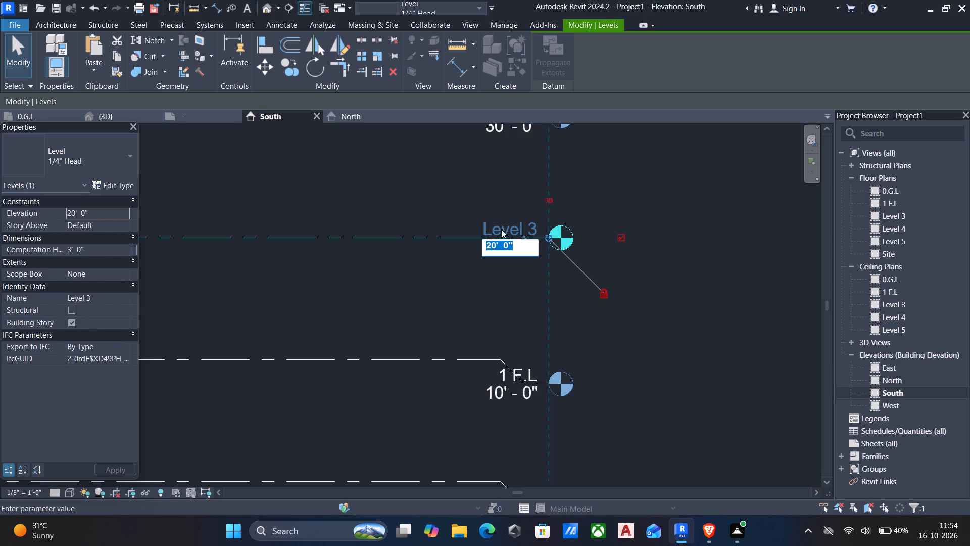
click(507, 226)
click(519, 226)
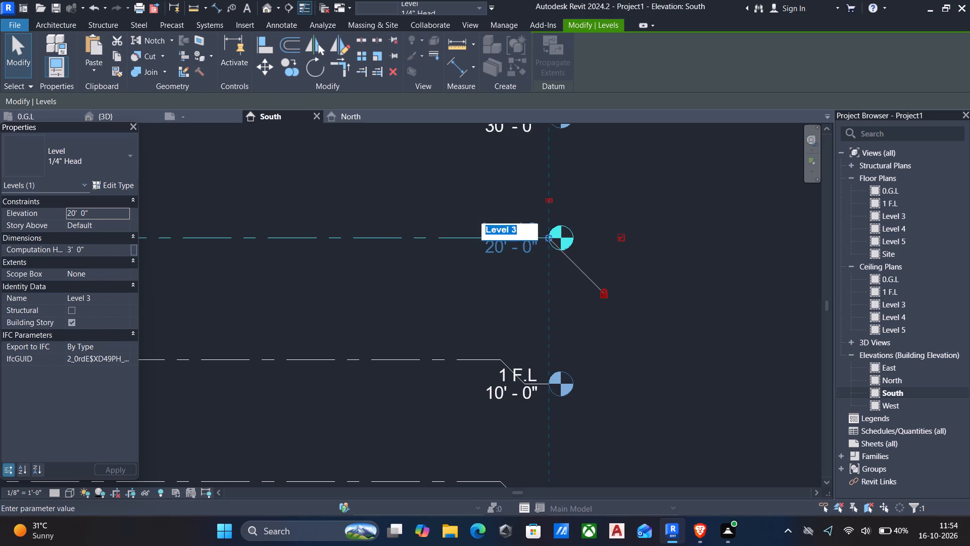
key(BackSpace)
text(2.)
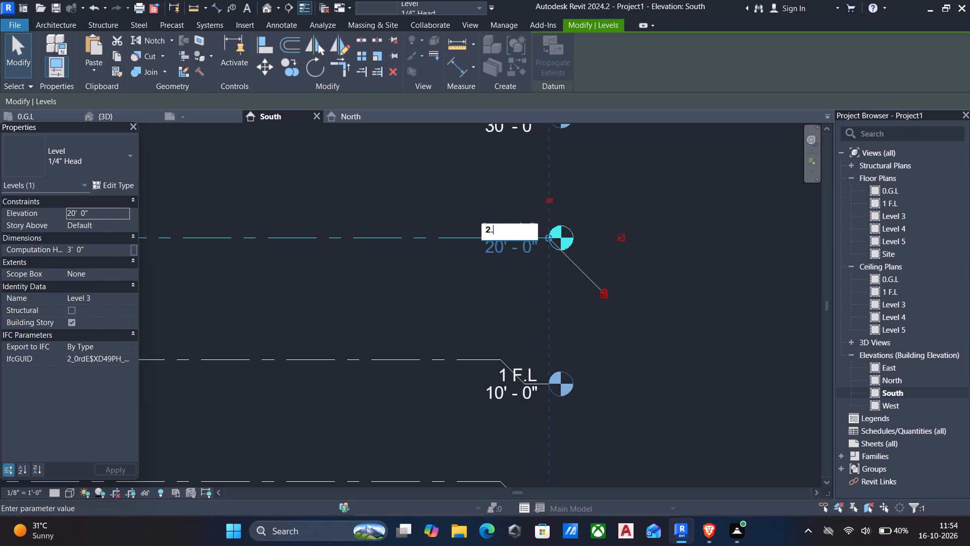
text(S.L)
click(400, 290)
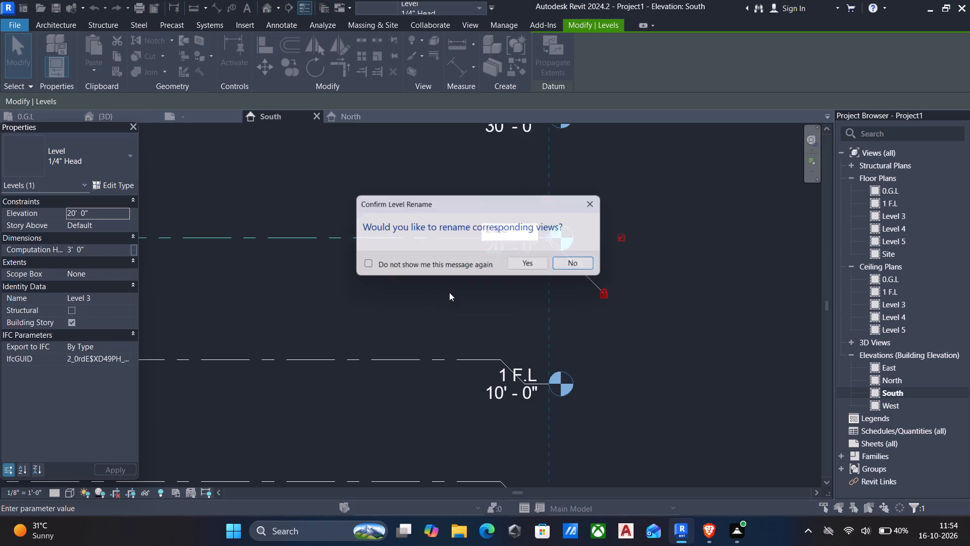
click(530, 267)
Rename Level 4 as 3.MUMTY .L, renaming its corresponding plan views too.
middle_drag(419, 288, 431, 375)
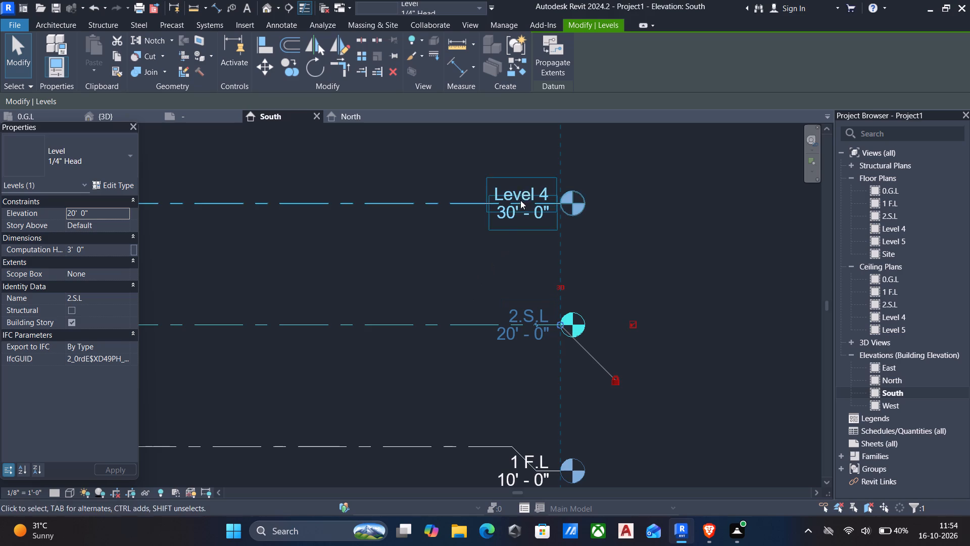
click(517, 188)
scroll(513, 198, up, 4)
click(513, 198)
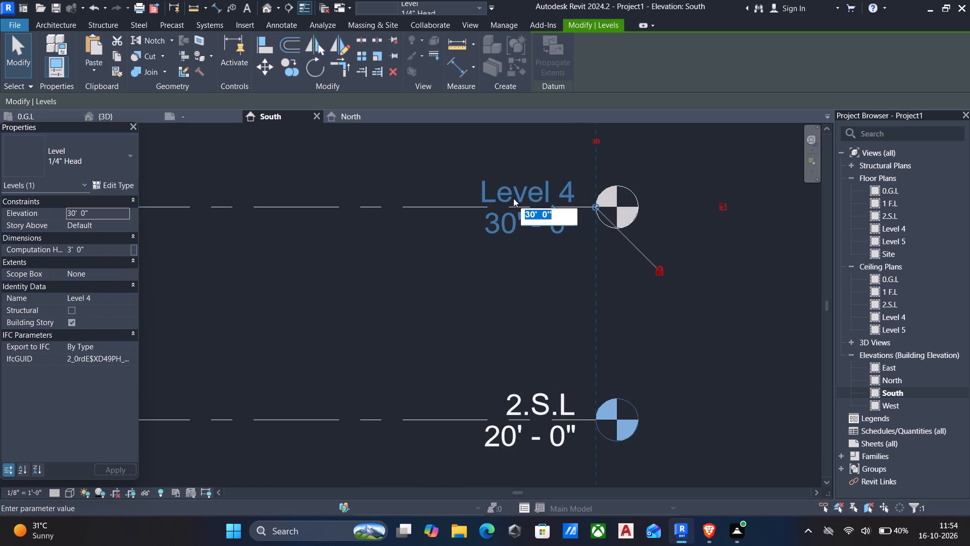
drag(400, 197, 406, 196)
click(517, 187)
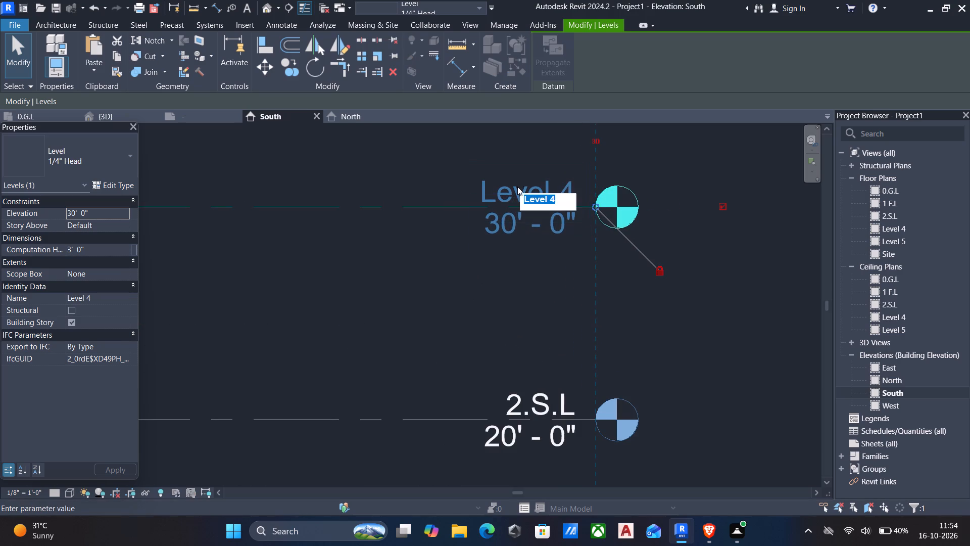
key(BackSpace)
text(3.)
text(MUMTY)
key(space)
text(.L)
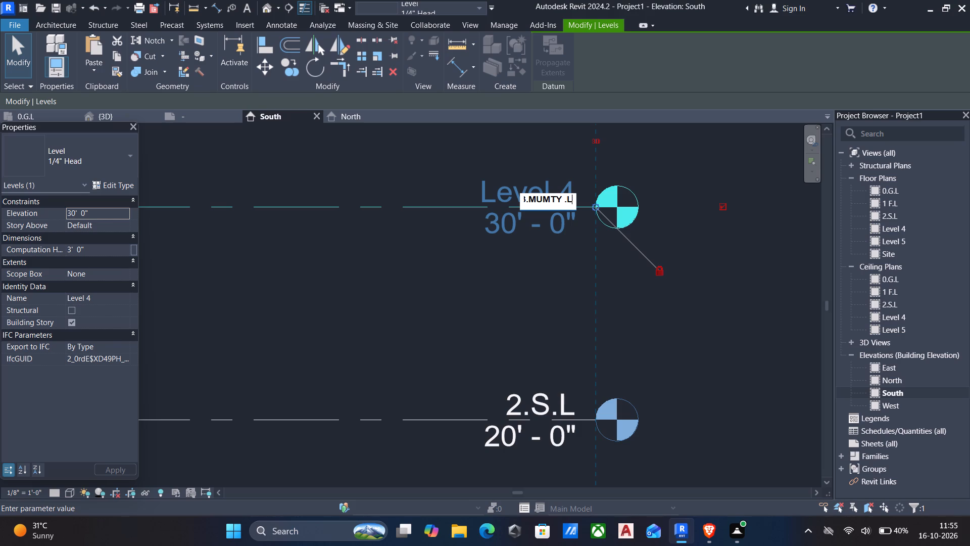
click(531, 314)
click(522, 263)
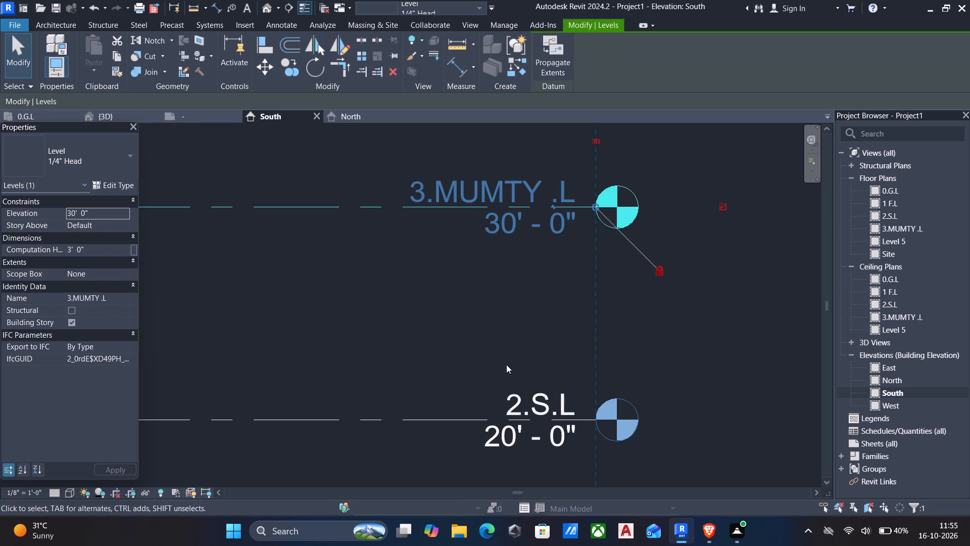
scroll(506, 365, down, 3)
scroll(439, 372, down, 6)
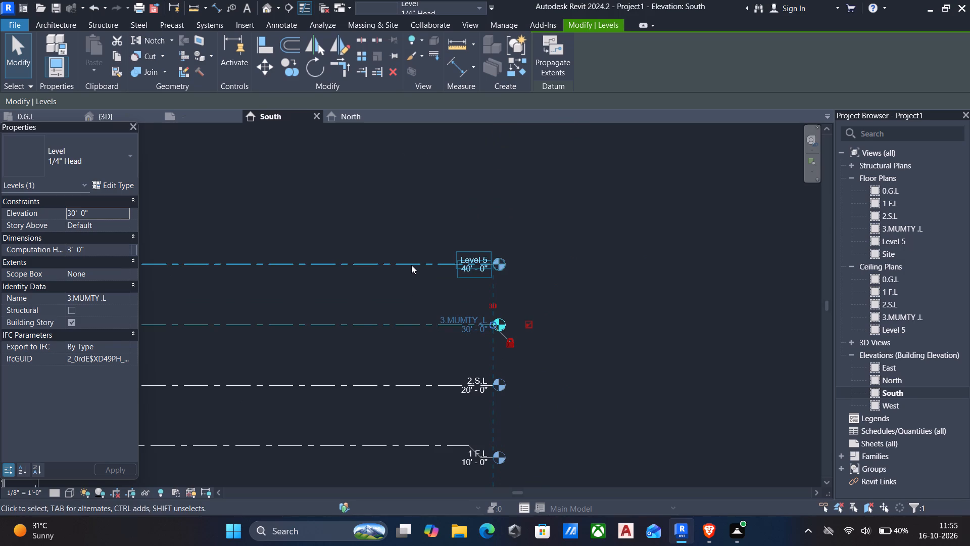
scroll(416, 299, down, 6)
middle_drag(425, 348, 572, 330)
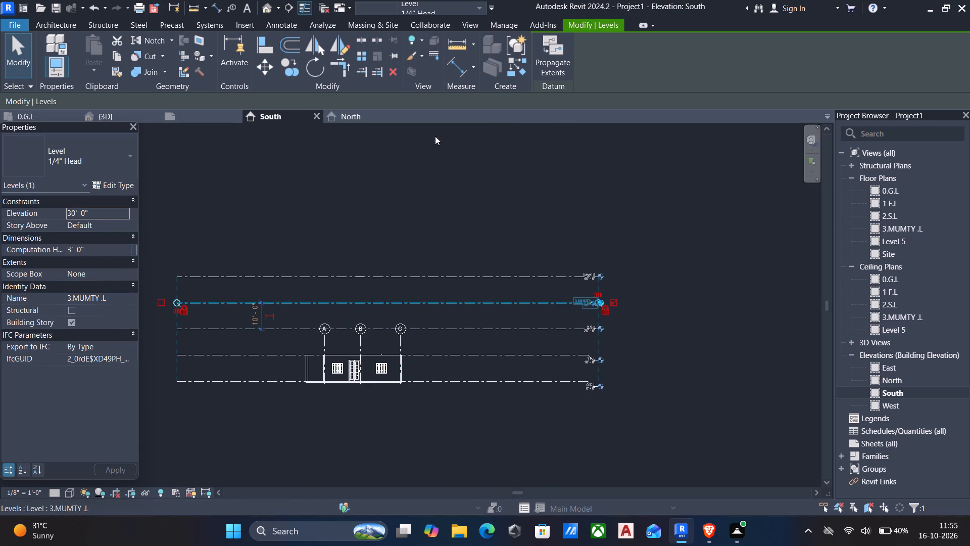
Open the 0.G.L floor plan, then examine the ground-floor house and its porch columns in the 3D view.
double_click(891, 191)
scroll(655, 256, down, 5)
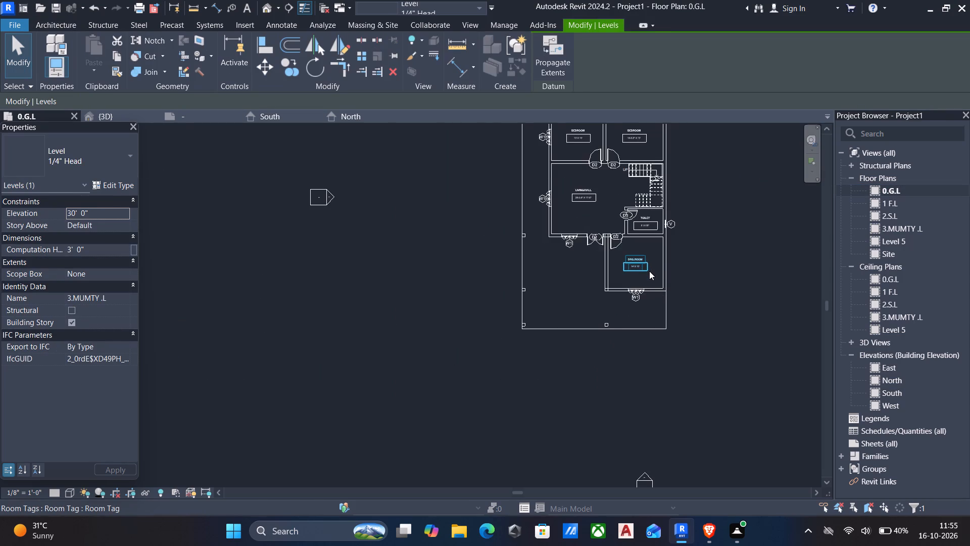
middle_drag(649, 271, 615, 336)
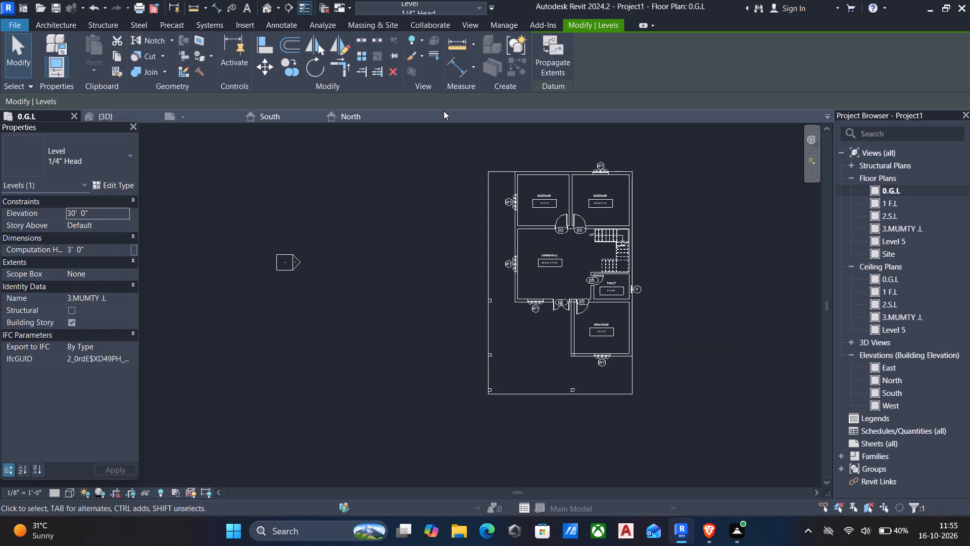
click(265, 11)
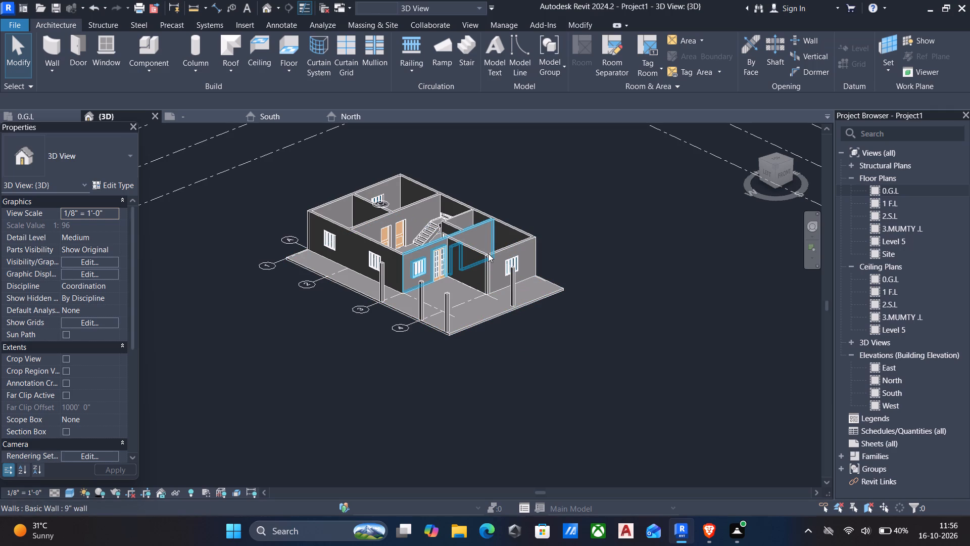
shift+middle_drag(497, 255, 398, 277)
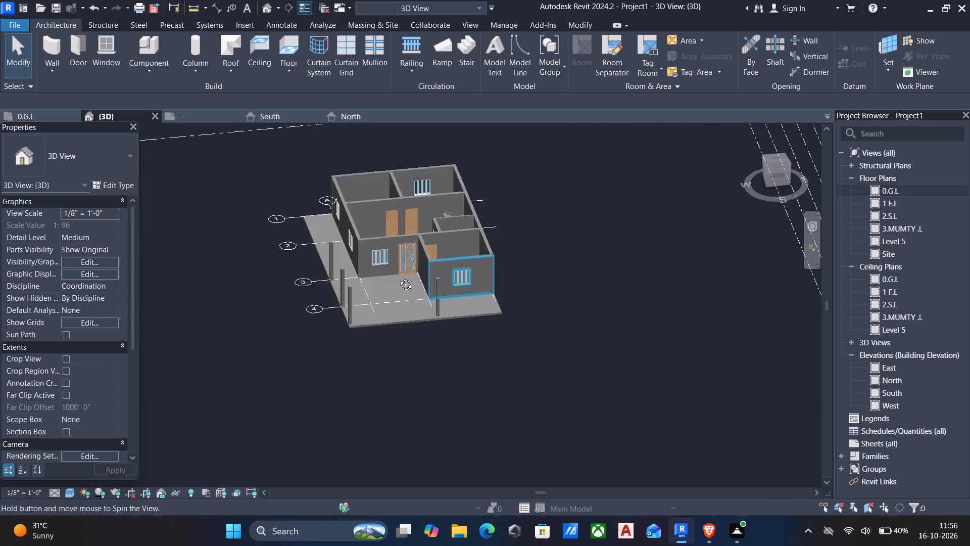
shift+middle_drag(398, 277, 498, 204)
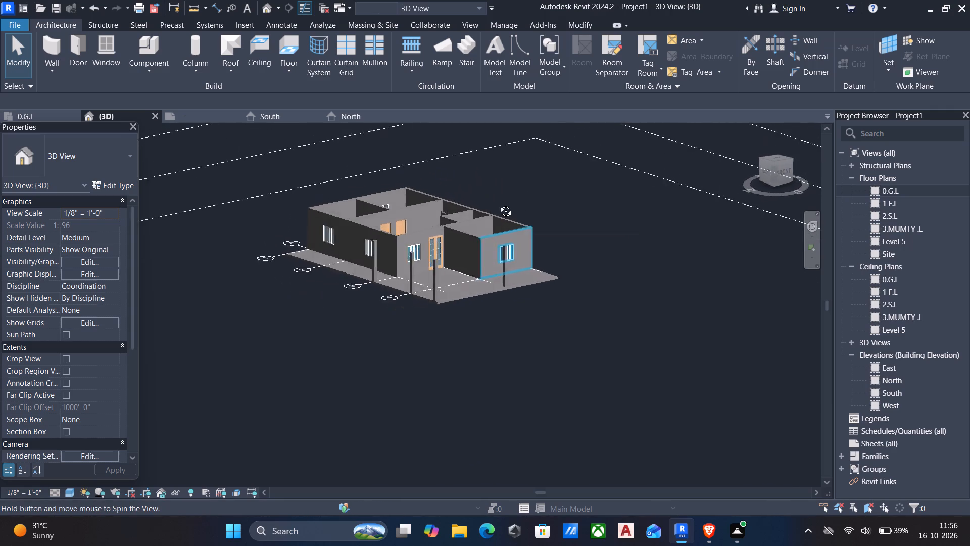
shift+middle_drag(498, 204, 530, 284)
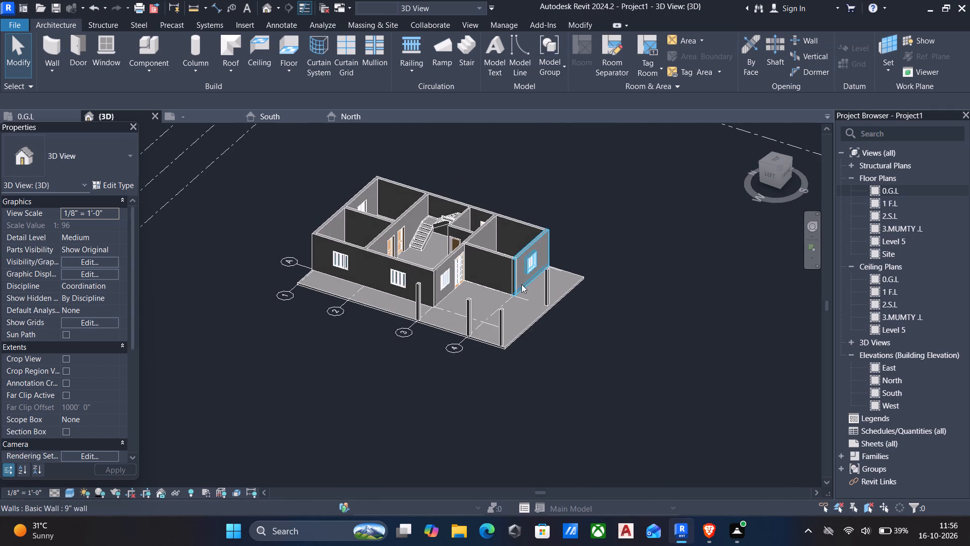
Copy the ground-floor walls, doors, windows, stair and the column by the front room, and paste them aligned to level 1 F.L.
drag(257, 151, 578, 288)
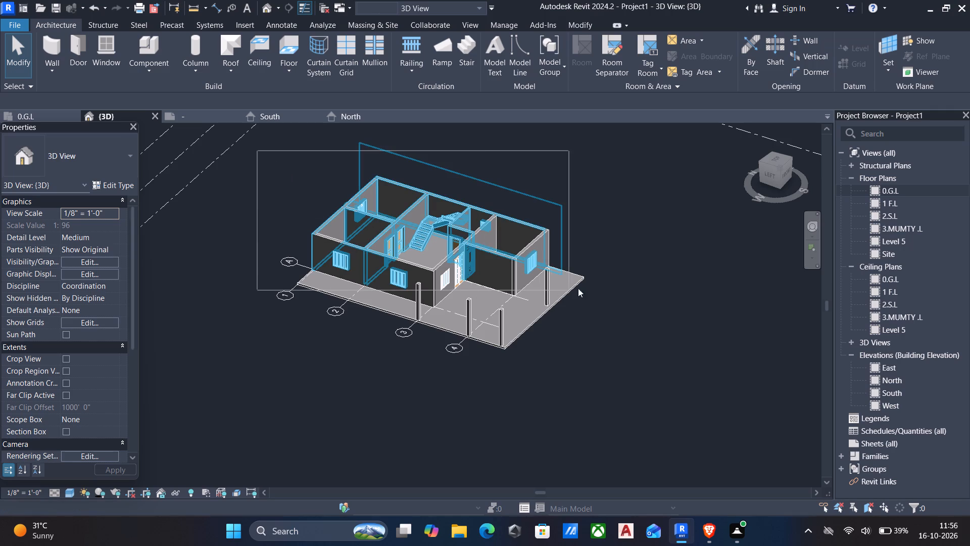
drag(578, 288, 554, 307)
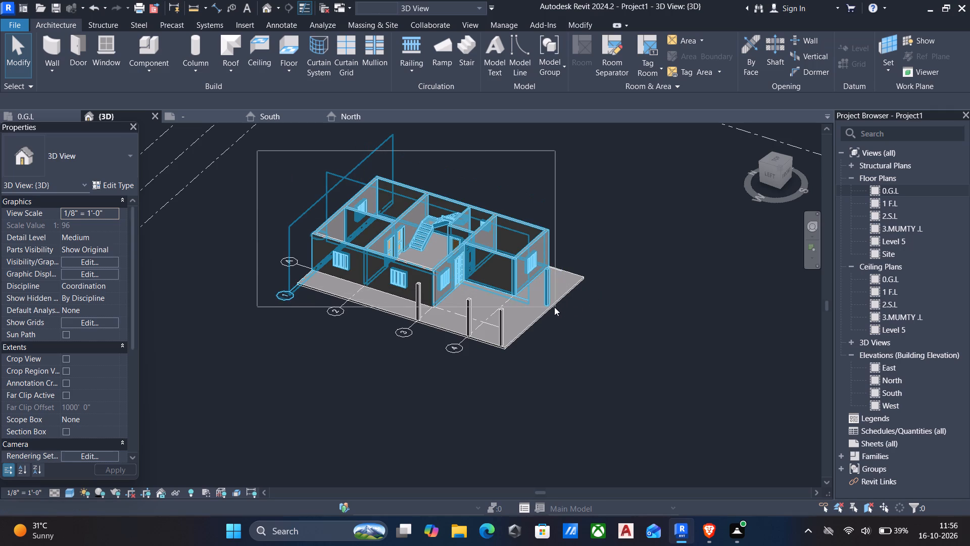
drag(554, 307, 553, 308)
scroll(547, 308, up, 4)
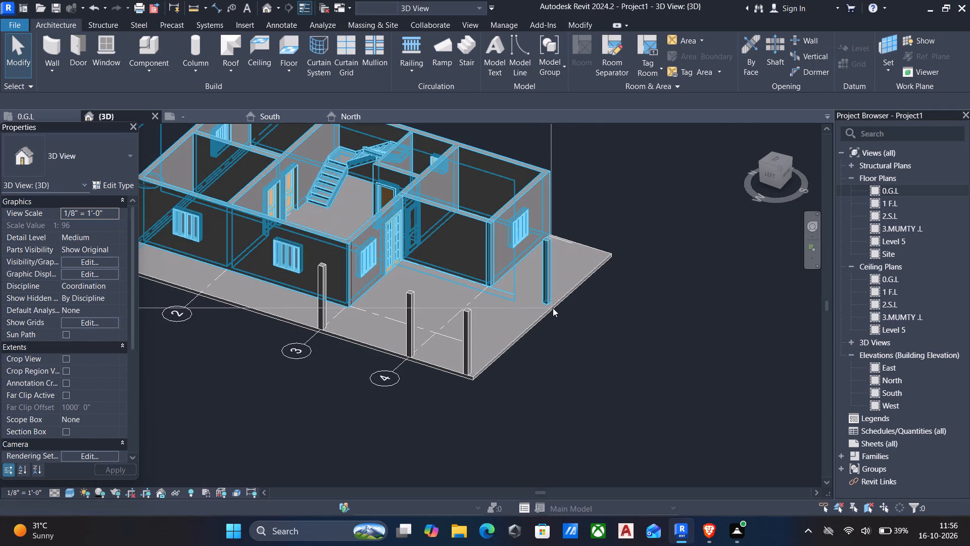
drag(553, 308, 614, 315)
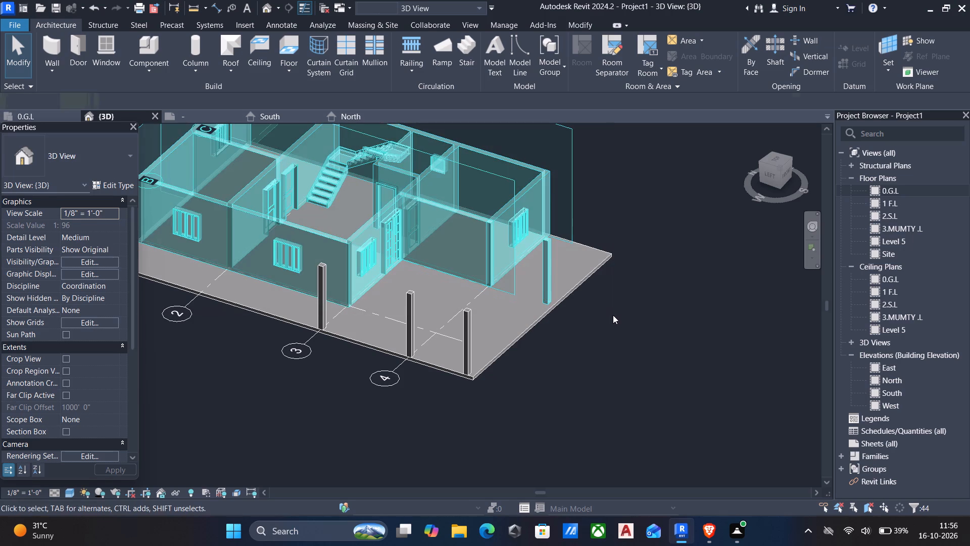
scroll(518, 320, down, 5)
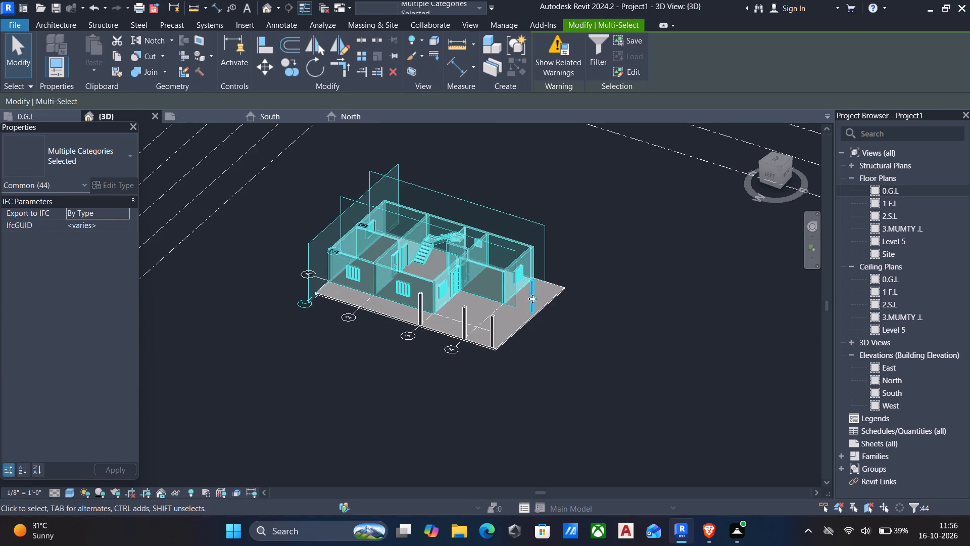
ctrl+click(535, 295)
scroll(494, 313, down, 3)
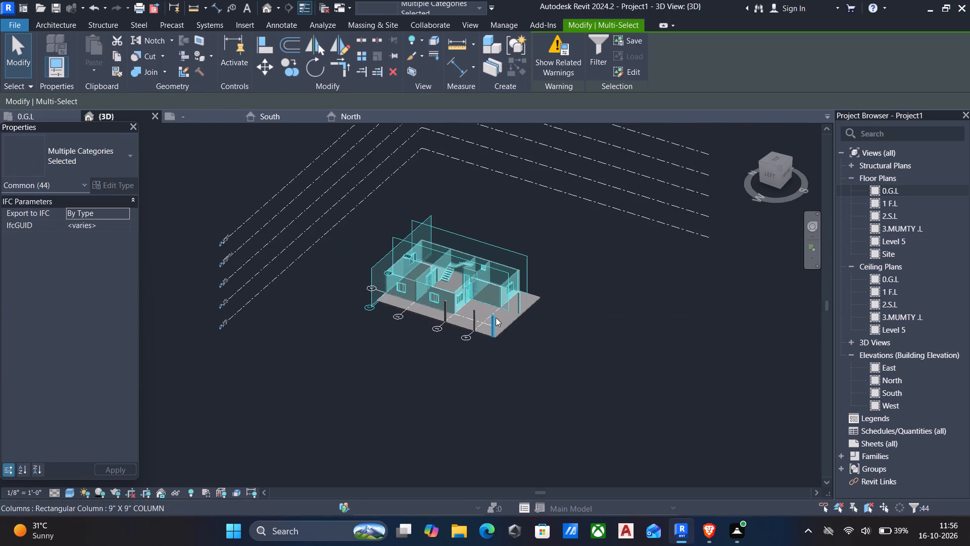
scroll(517, 302, up, 8)
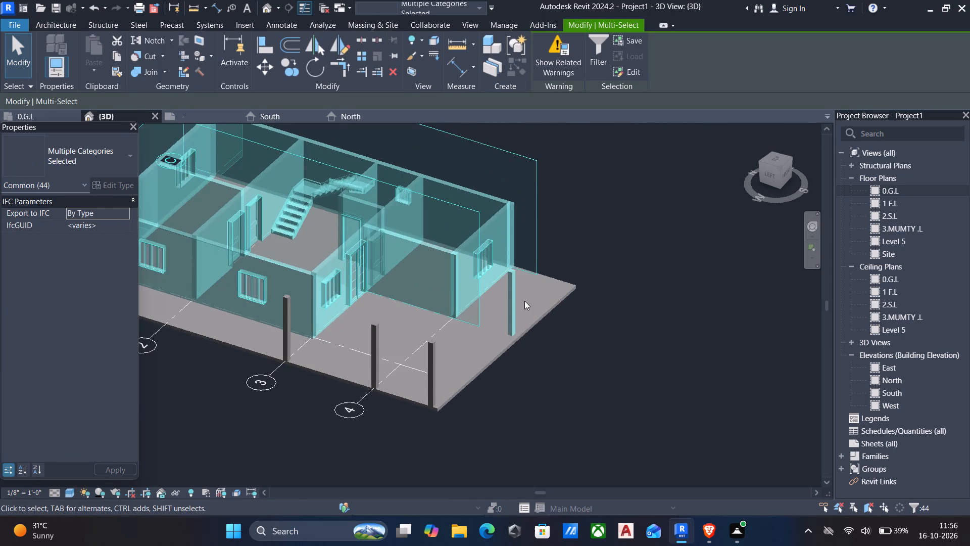
ctrl+click(512, 274)
scroll(533, 305, down, 3)
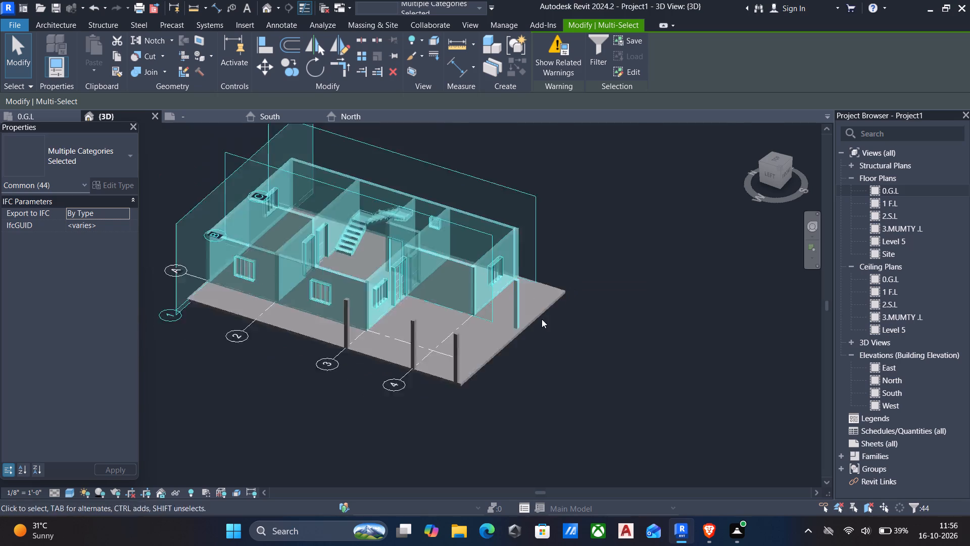
scroll(542, 319, down, 3)
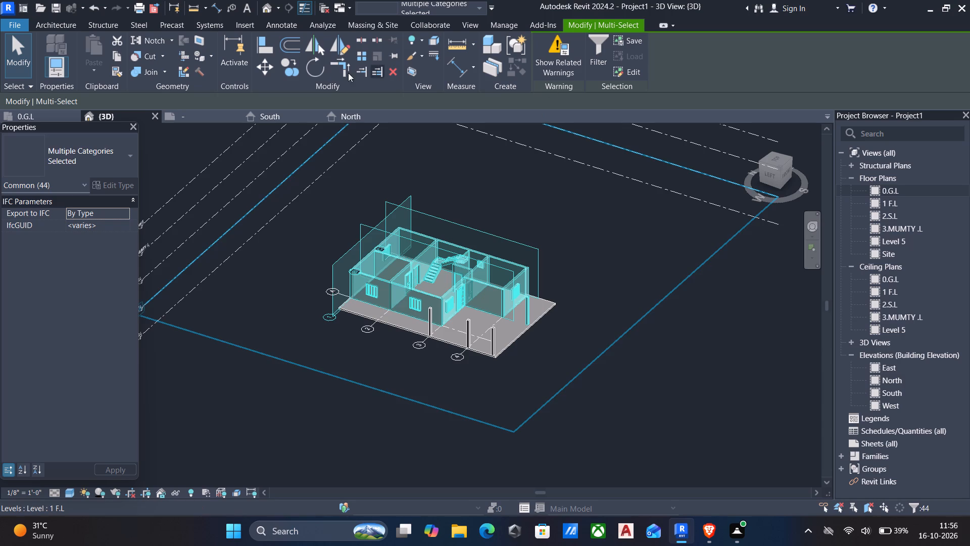
click(113, 56)
click(99, 69)
click(165, 111)
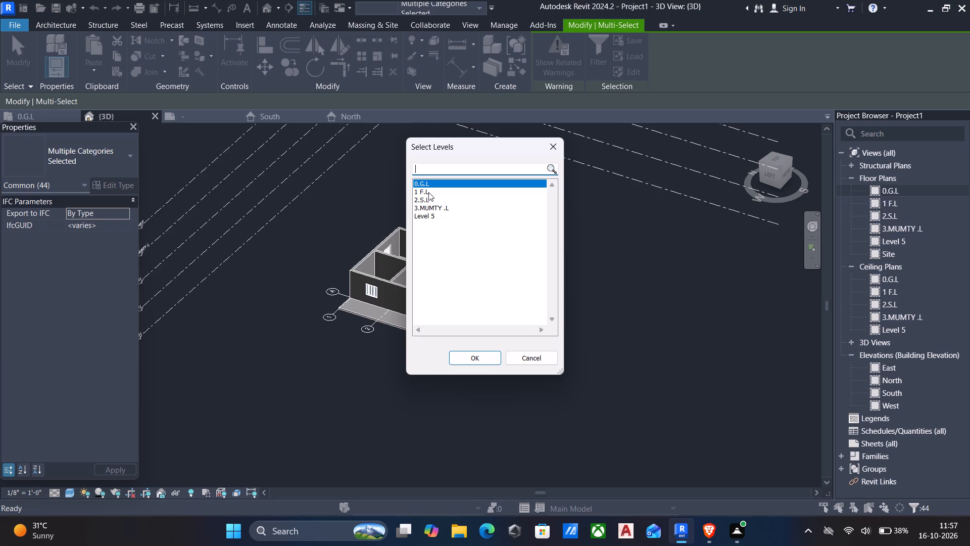
click(428, 192)
click(471, 360)
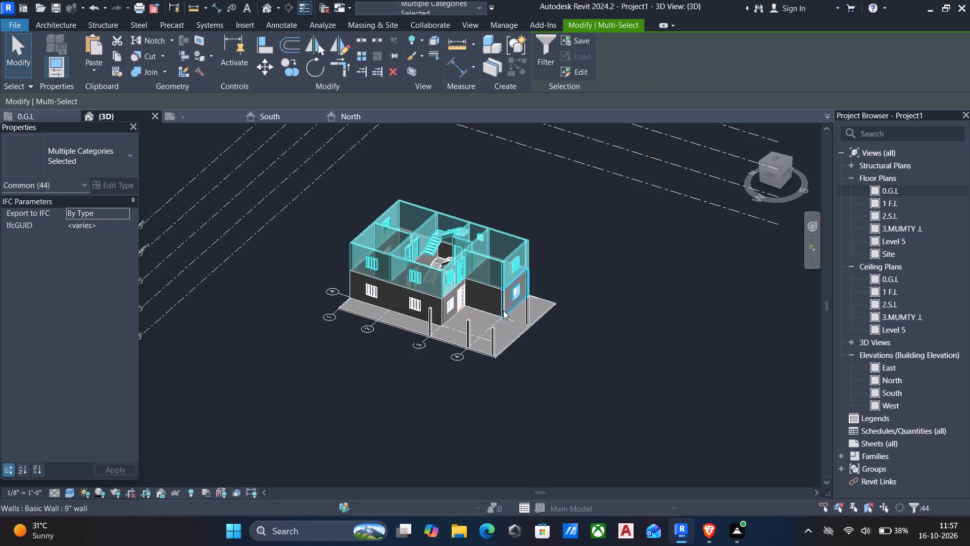
key(Escape)
Examine the copied upper storey in 3D, including its stair, doors and the columns around the porch.
scroll(454, 246, up, 4)
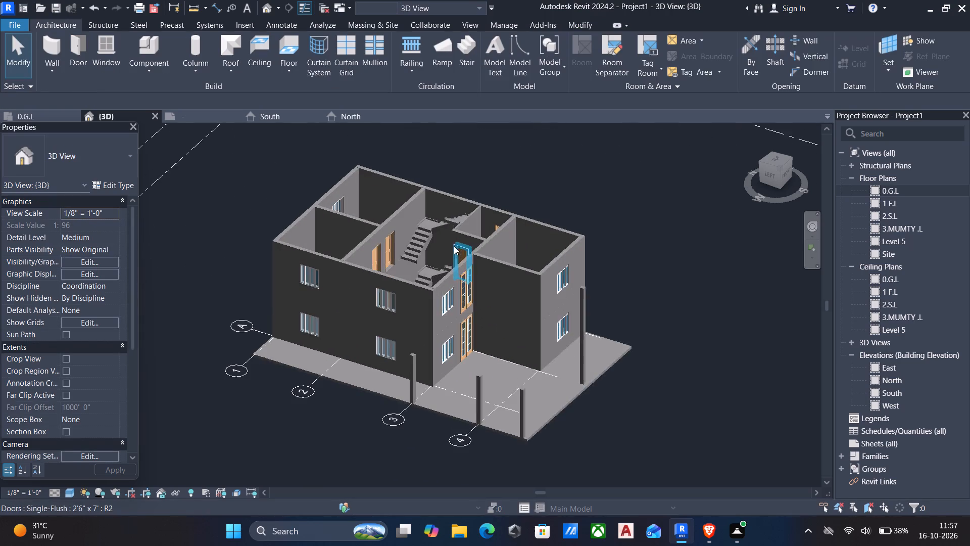
scroll(439, 272, up, 5)
scroll(404, 247, up, 4)
scroll(324, 277, down, 3)
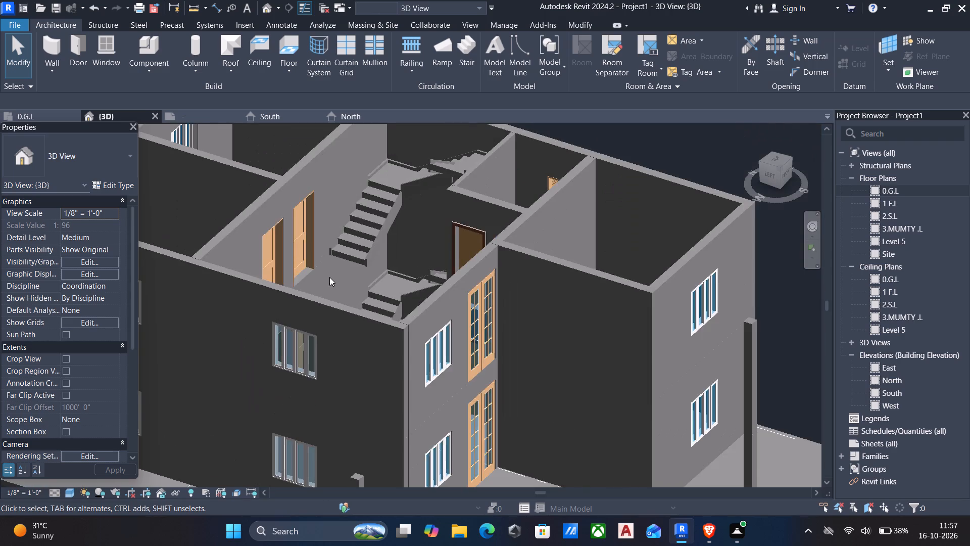
shift+middle_drag(341, 277, 252, 390)
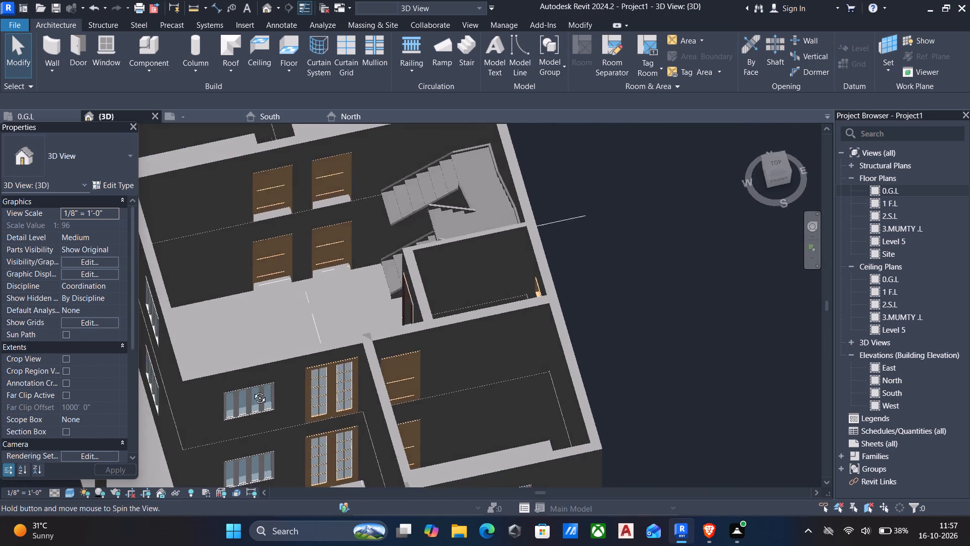
shift+middle_drag(252, 390, 278, 265)
scroll(278, 265, down, 4)
middle_drag(298, 275, 335, 234)
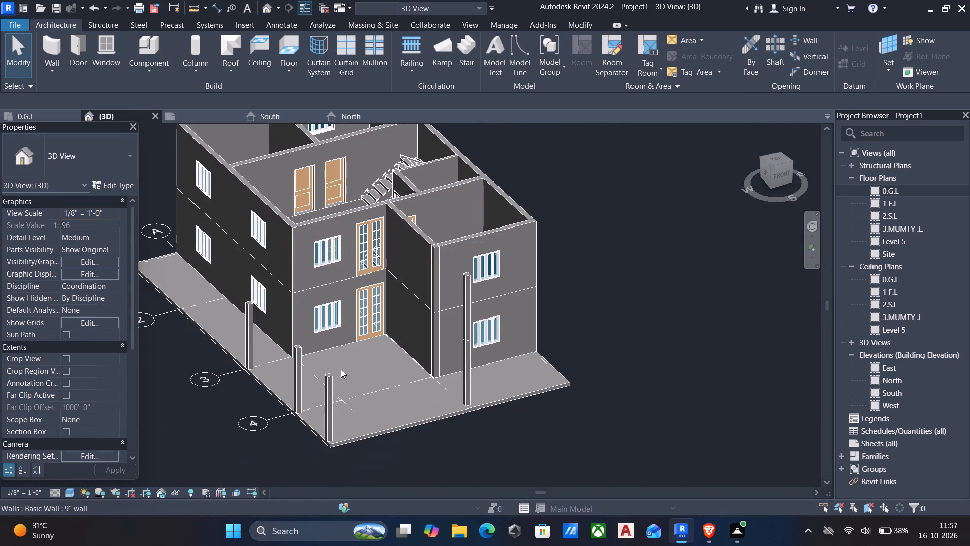
Copy the 6" FLOOR slab at 0.G.L and paste it aligned to level 1 F.L.
click(401, 426)
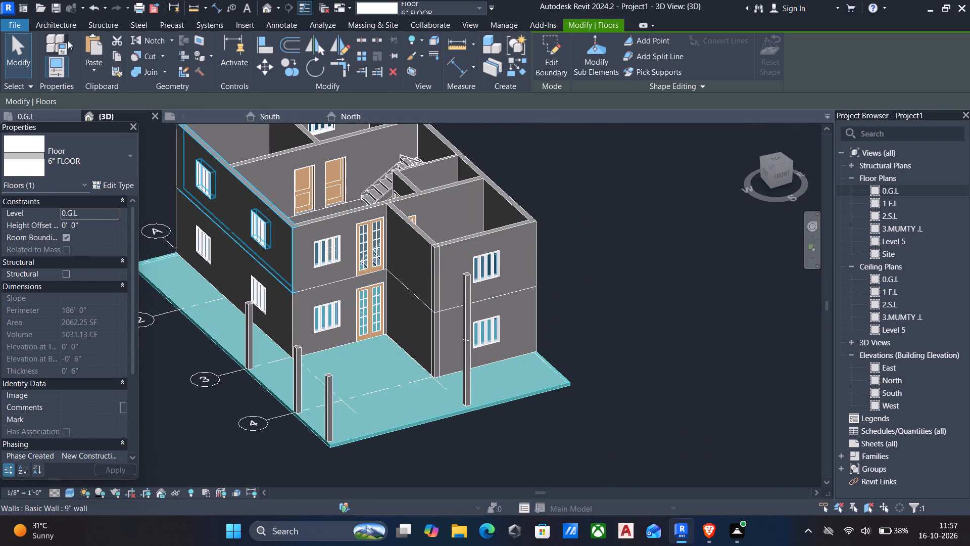
click(120, 57)
click(85, 69)
click(143, 115)
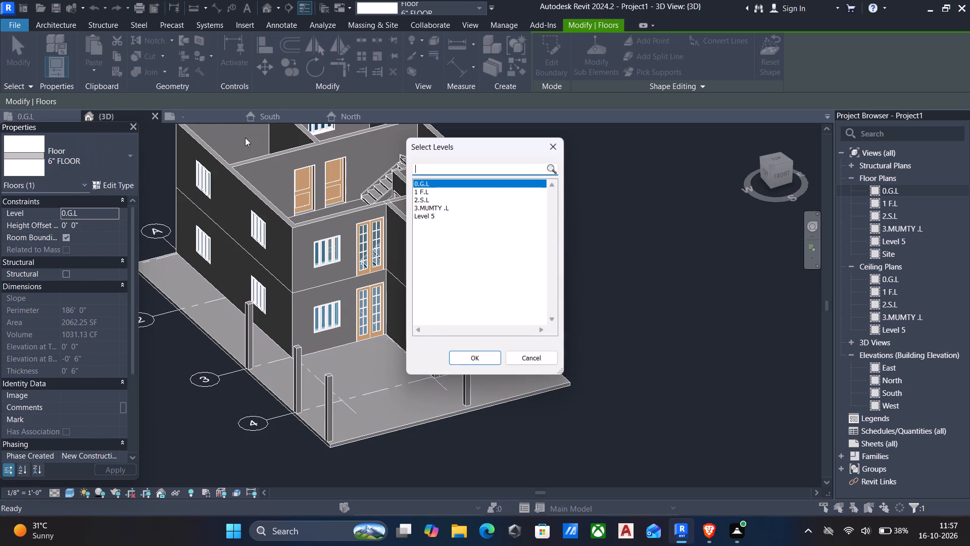
click(441, 192)
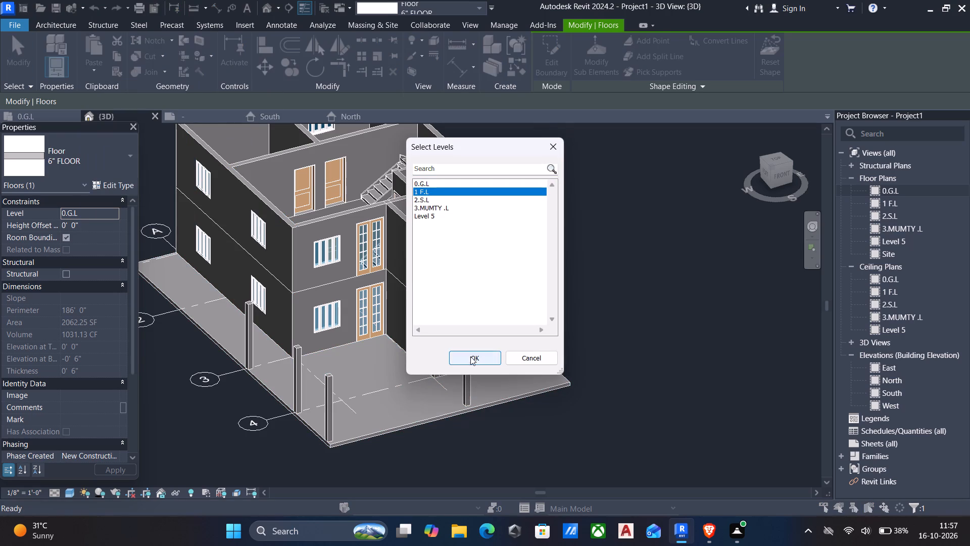
click(470, 356)
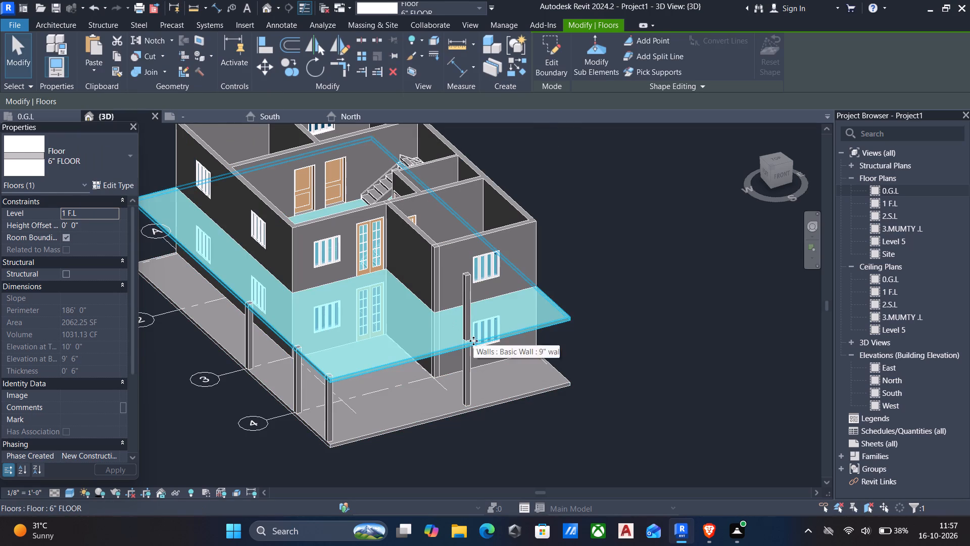
key(Escape)
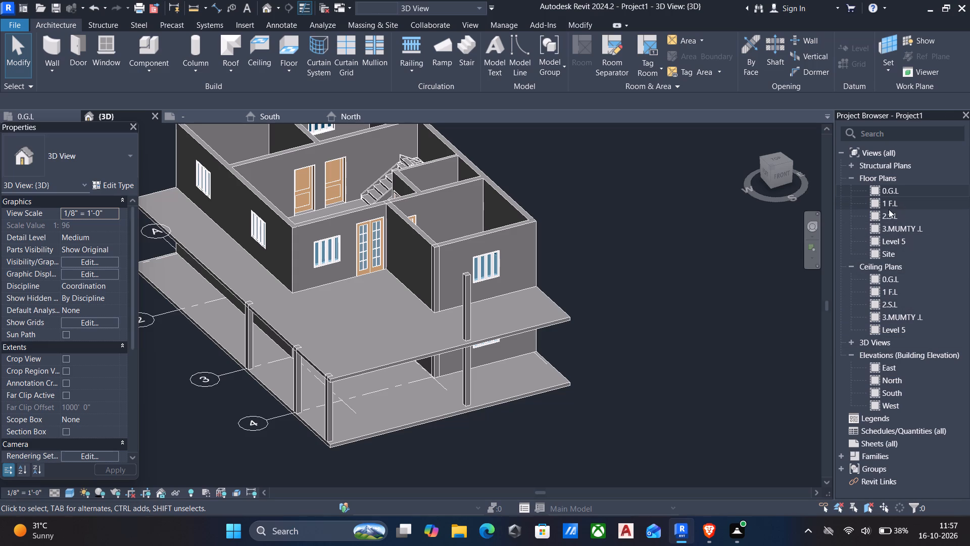
Examine the upper storey and the 1 F.L slab against the levels in the South elevation and from several angles in 3D.
double_click(880, 395)
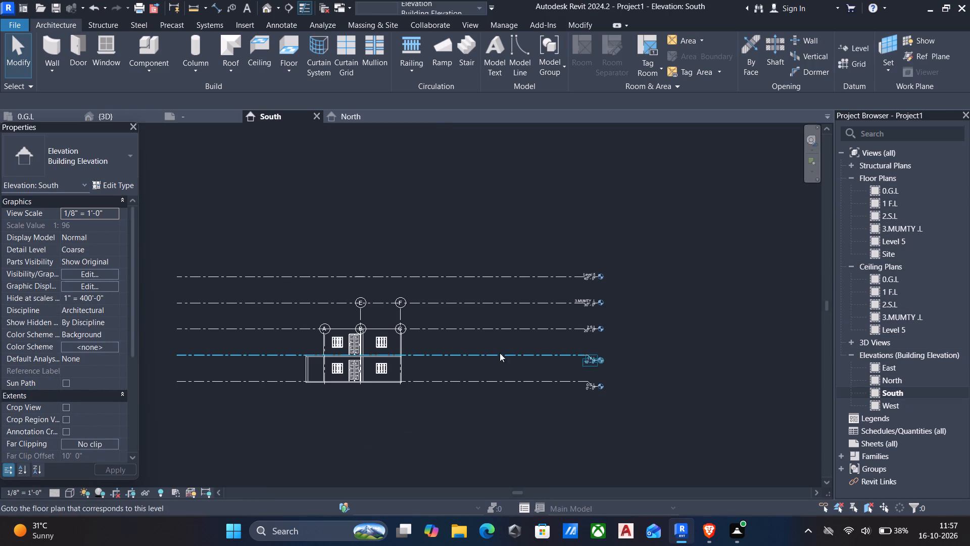
scroll(366, 355, up, 13)
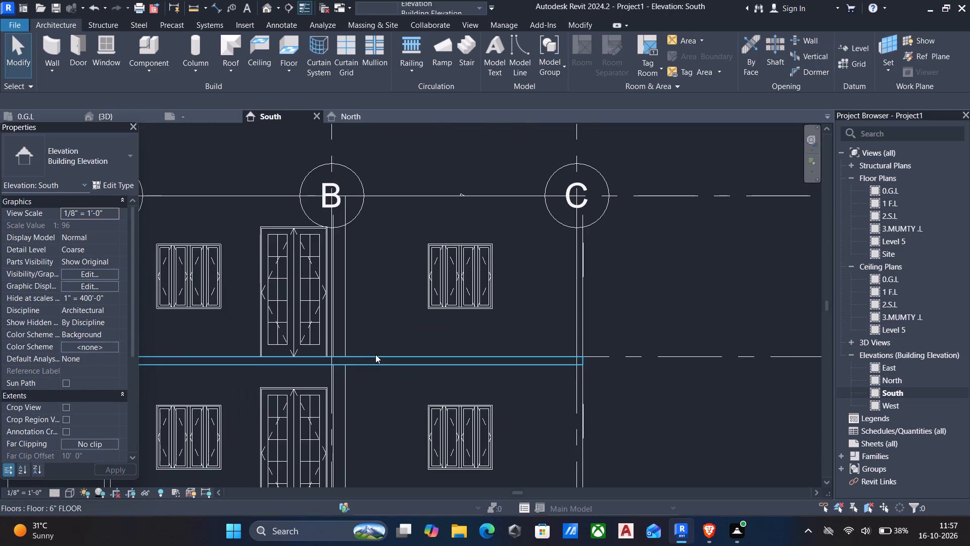
scroll(382, 361, down, 9)
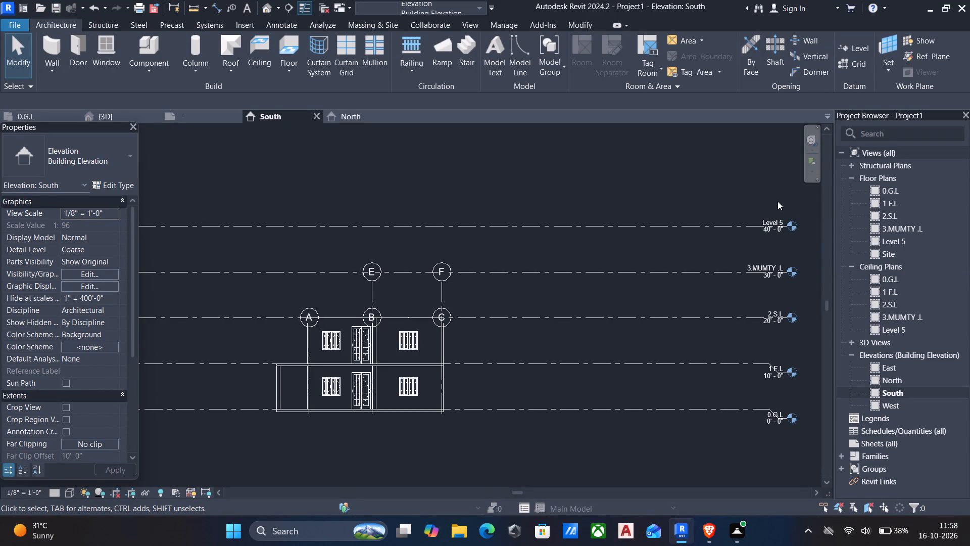
click(263, 7)
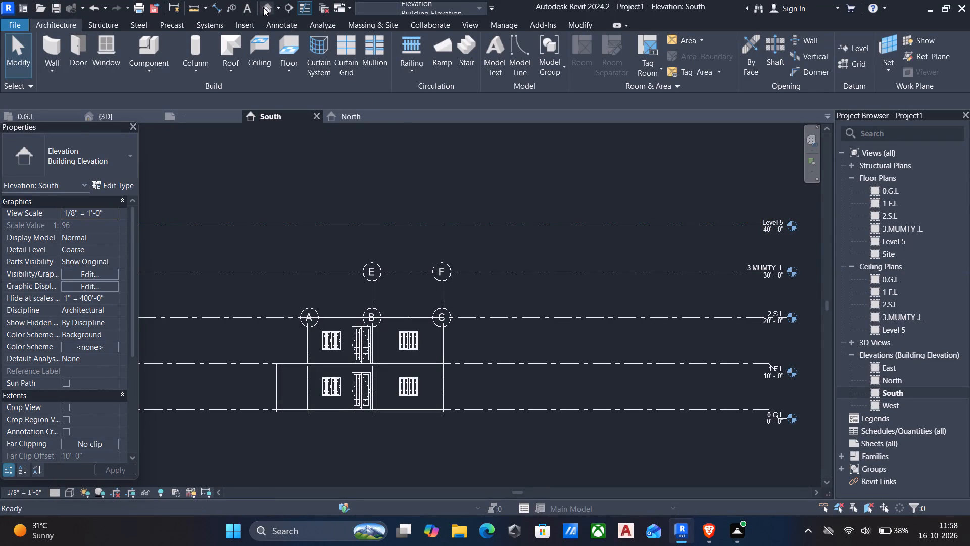
shift+middle_drag(414, 236, 297, 235)
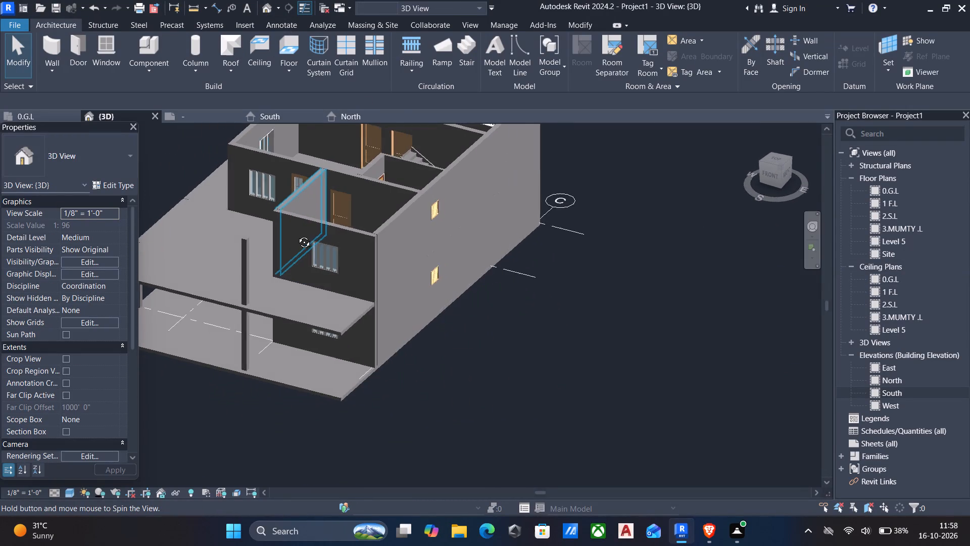
shift+middle_drag(297, 235, 429, 202)
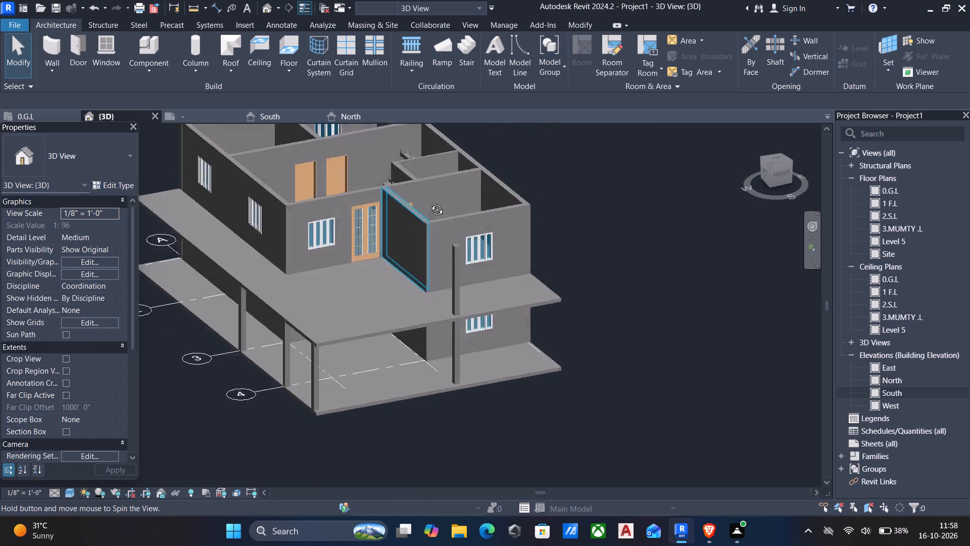
shift+middle_drag(429, 202, 431, 99)
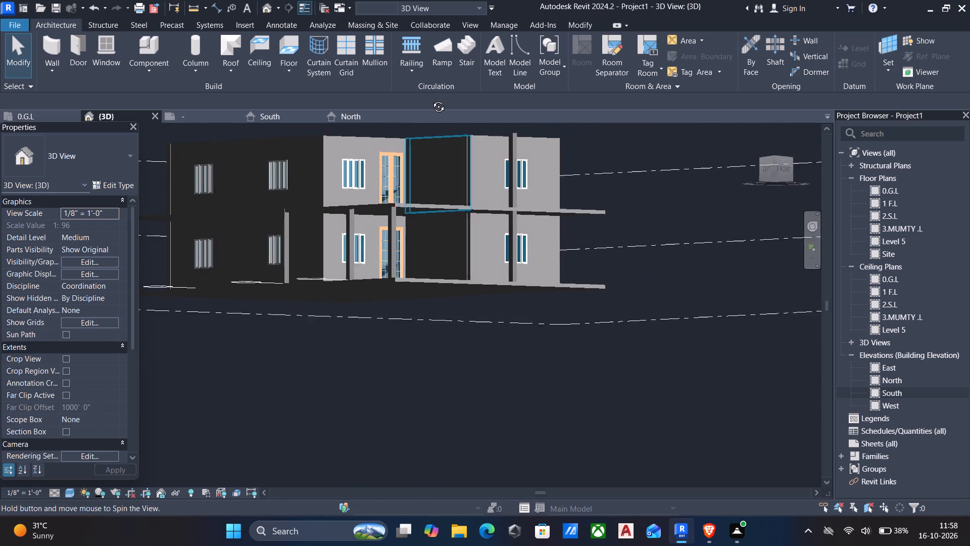
shift+middle_drag(431, 99, 423, 143)
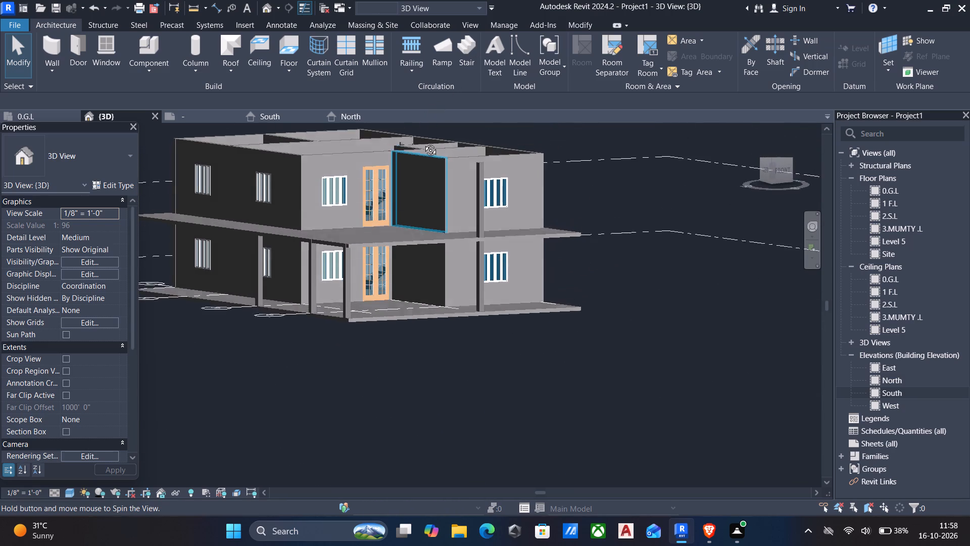
shift+middle_drag(423, 143, 433, 220)
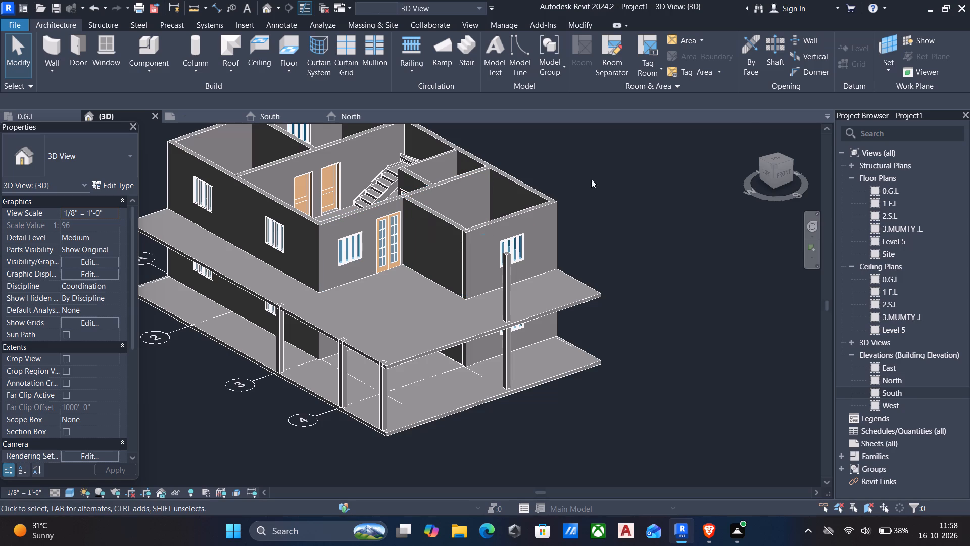
Edit the 1 F.L slab boundary in the 0.G.L plan, drawing a line about 9'-7" from DRG.ROOM's front wall to the slab's front edge.
click(464, 336)
click(549, 54)
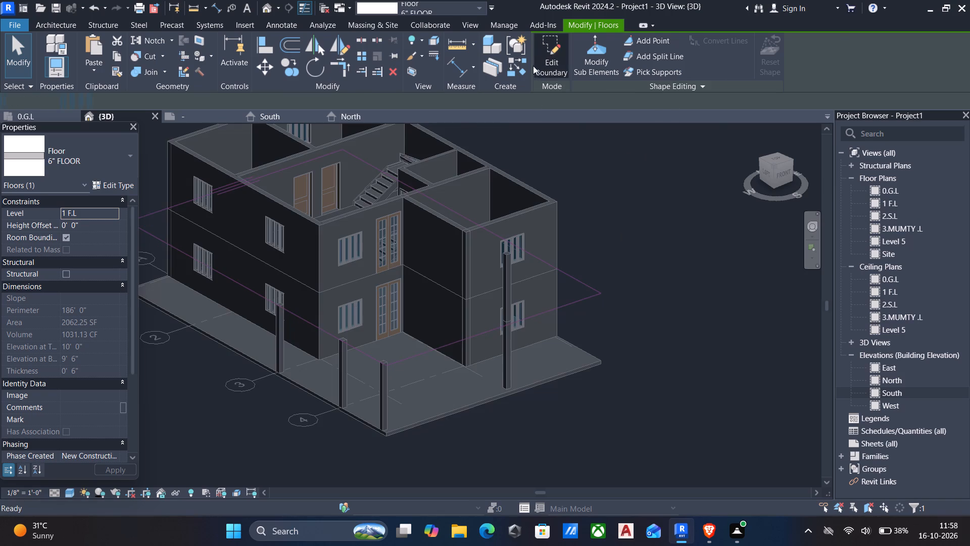
double_click(890, 193)
middle_drag(569, 376, 576, 355)
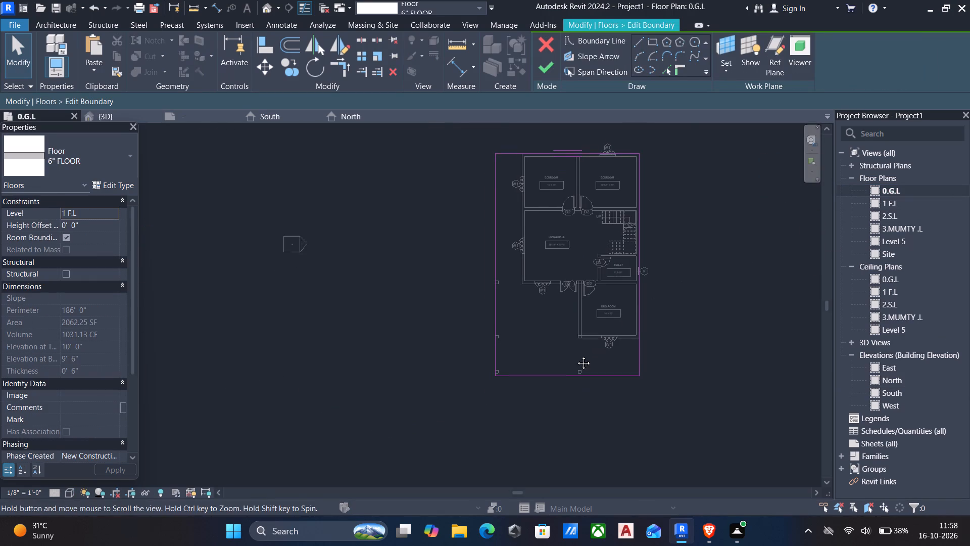
middle_drag(576, 355, 576, 351)
scroll(591, 361, up, 8)
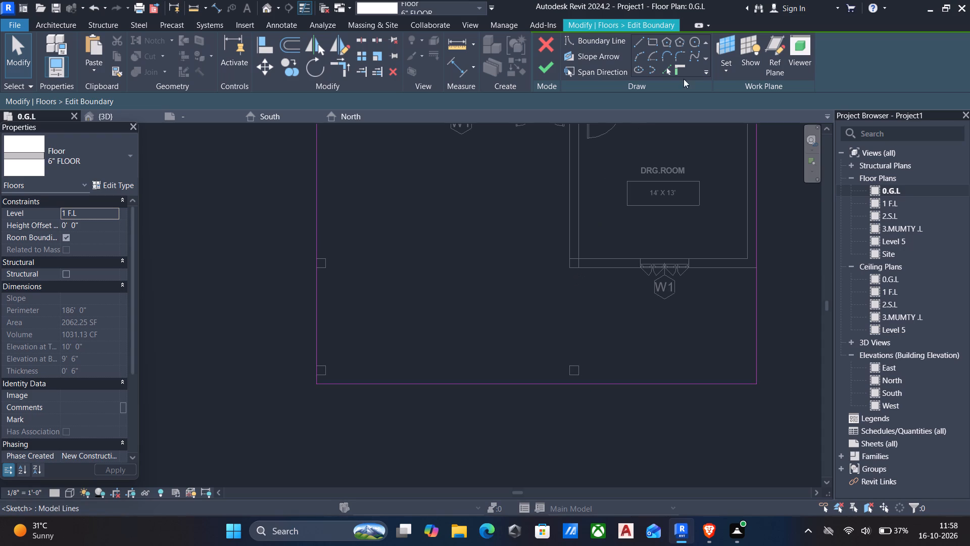
click(640, 45)
scroll(582, 294, up, 3)
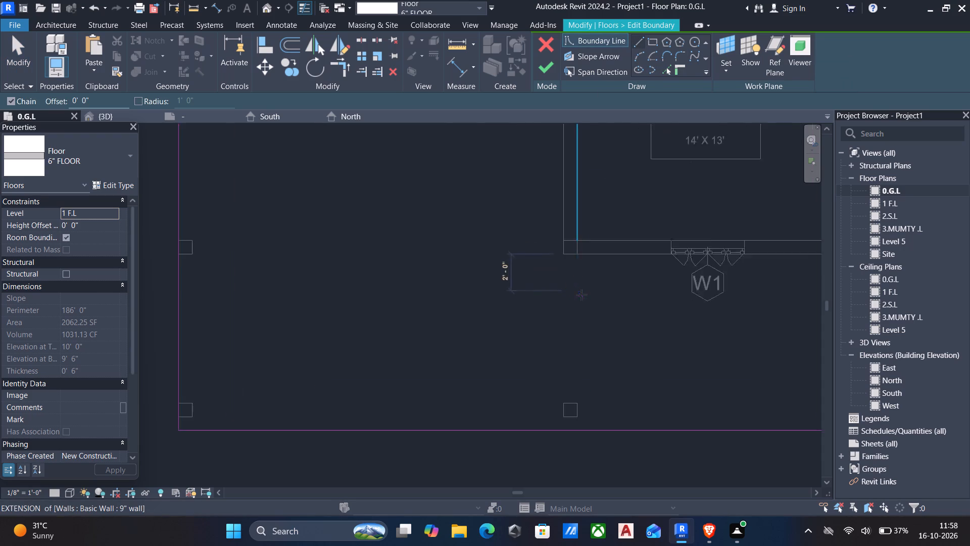
scroll(581, 295, up, 1)
click(575, 254)
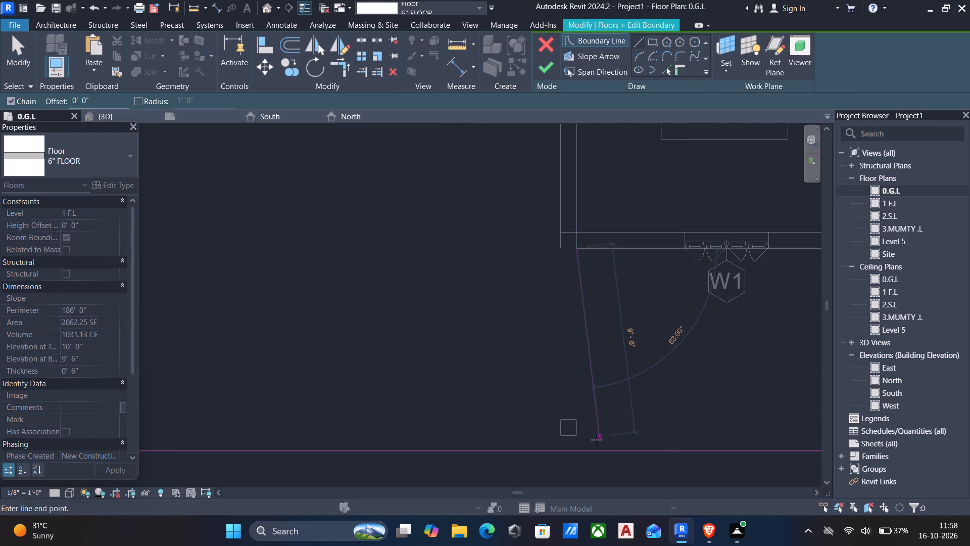
click(579, 448)
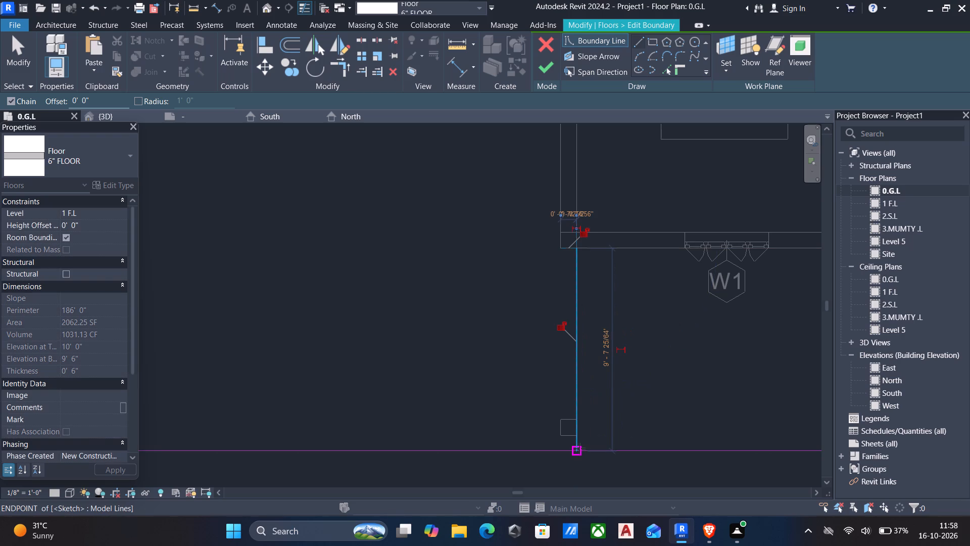
key(Escape)
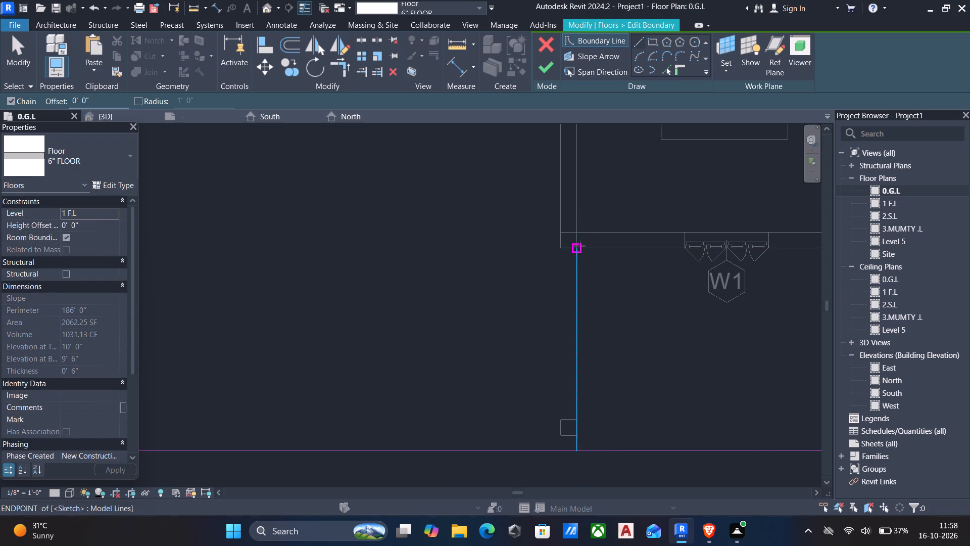
Draw a second boundary line along the outer face of DRG.ROOM's front wall to the slab's side edge.
click(579, 246)
middle_drag(737, 248, 539, 259)
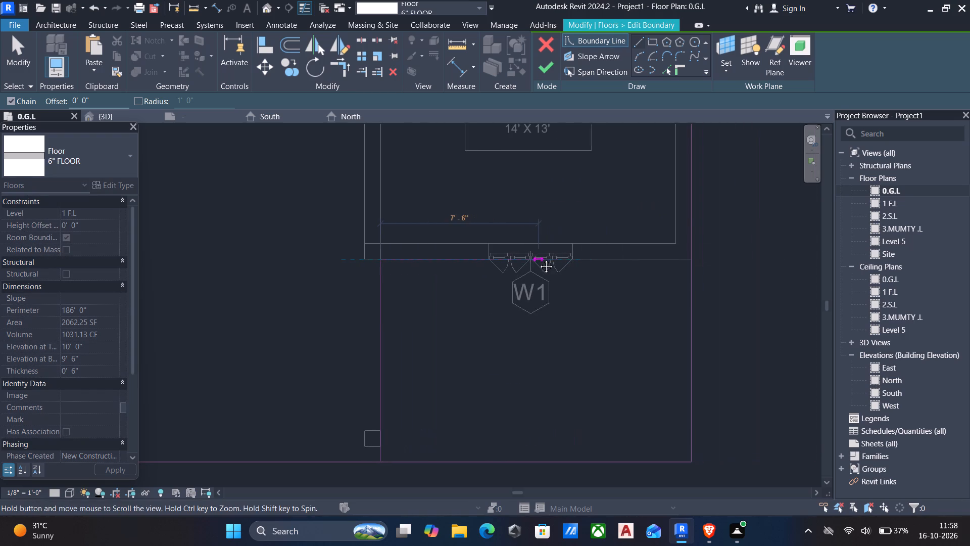
middle_drag(539, 259, 539, 259)
click(664, 266)
key(Escape)
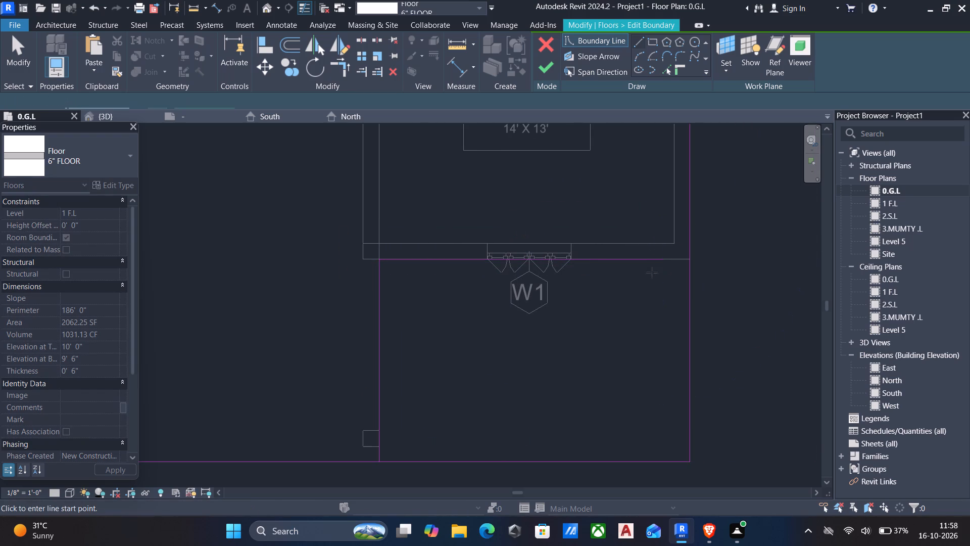
key(Escape)
scroll(626, 326, down, 1)
Split the slab's front boundary line in front of DRG.ROOM, between the new line and the side edge.
key(s)
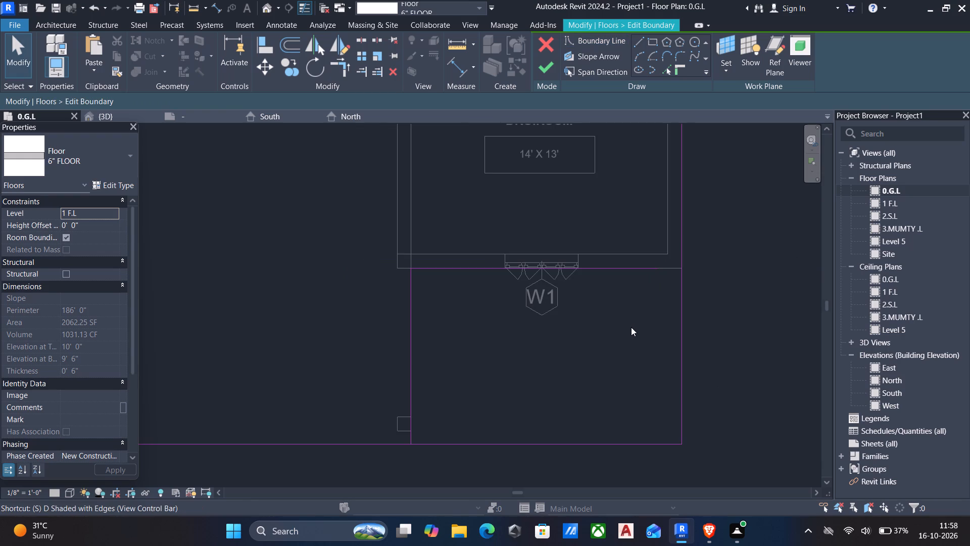
key(l)
middle_drag(625, 350, 642, 248)
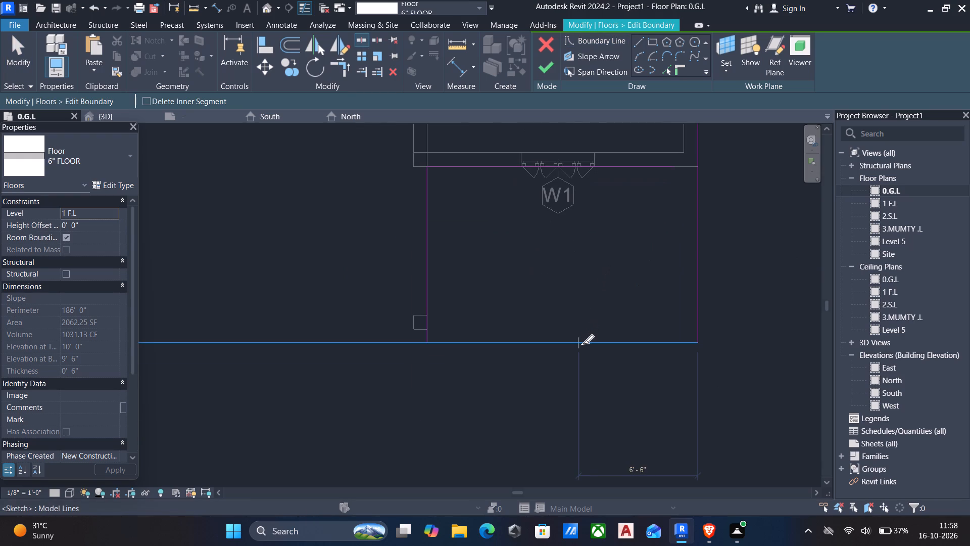
click(583, 344)
key(Escape)
key(Escape)
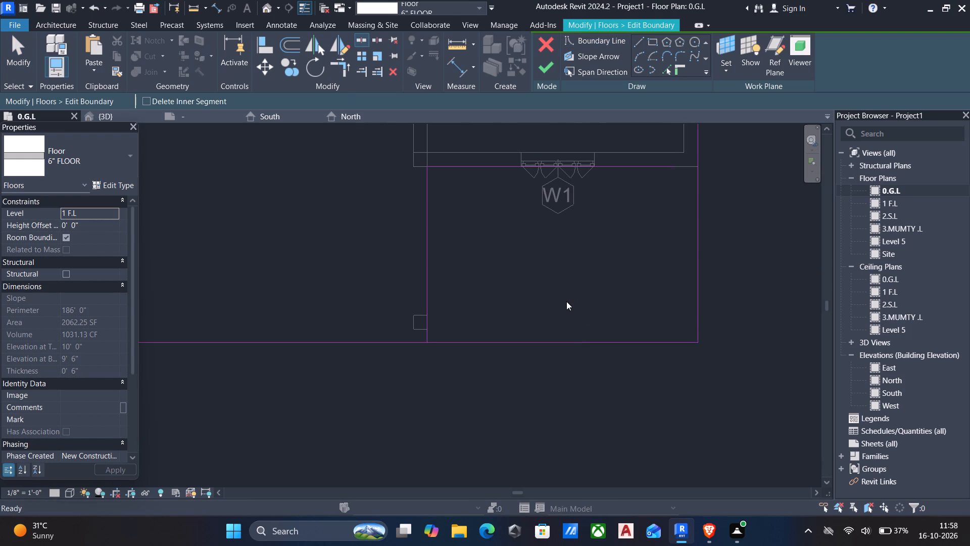
Trim the front and side boundary lines to the new lines and delete the leftover front segment outside DRG.ROOM.
key(t)
key(r)
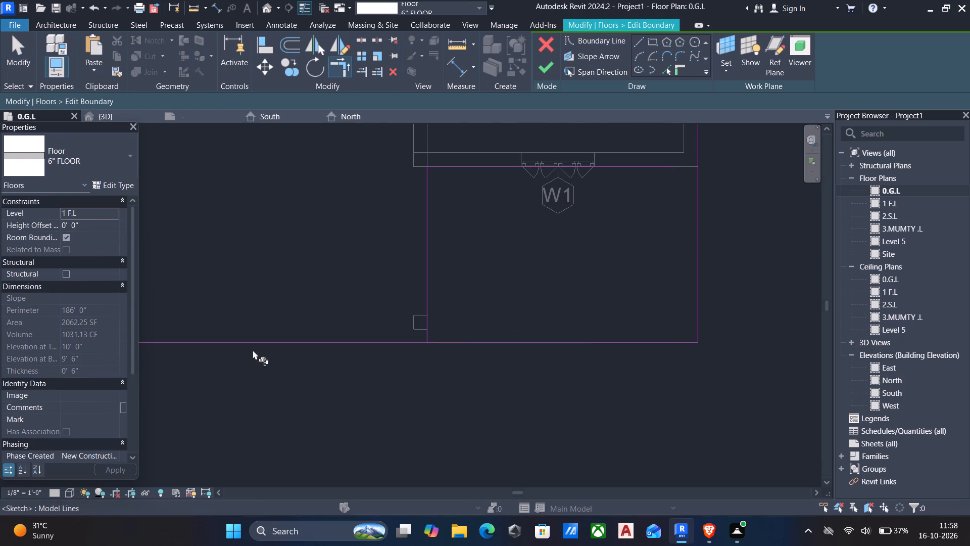
click(293, 341)
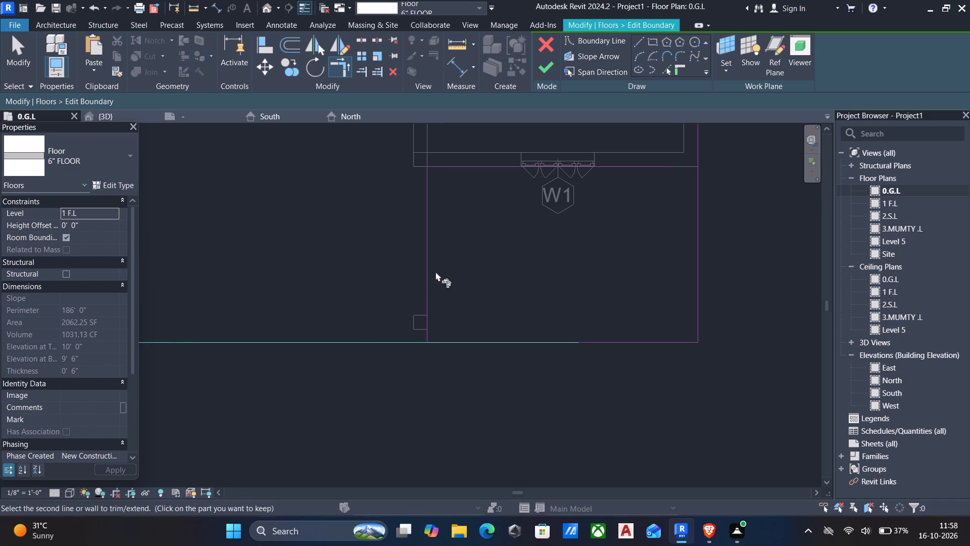
click(426, 271)
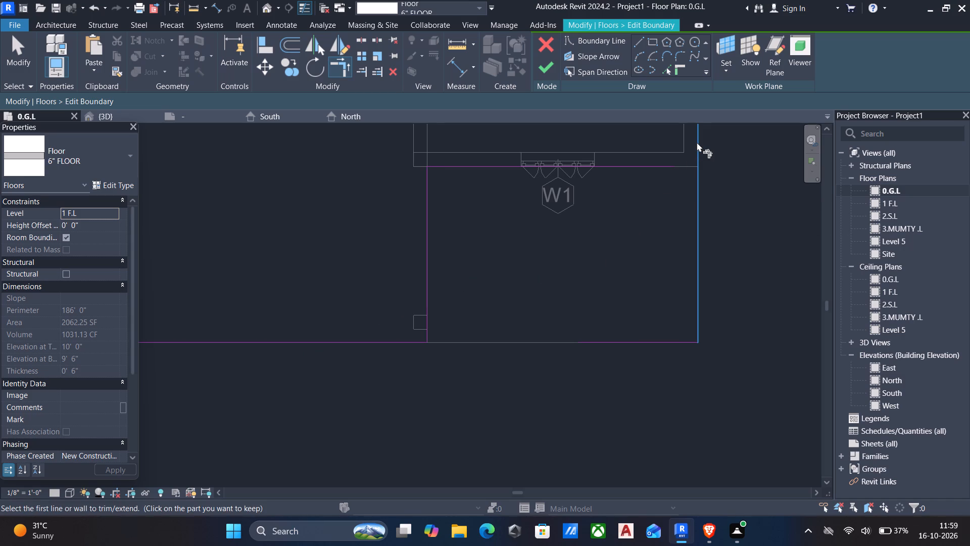
click(697, 142)
click(641, 165)
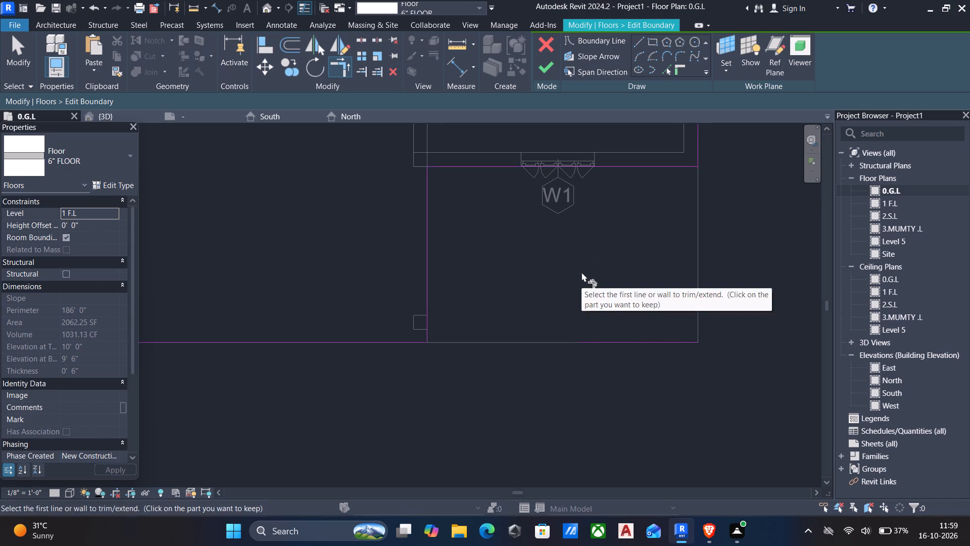
key(Escape)
drag(553, 276, 707, 389)
key(Delete)
scroll(685, 402, down, 5)
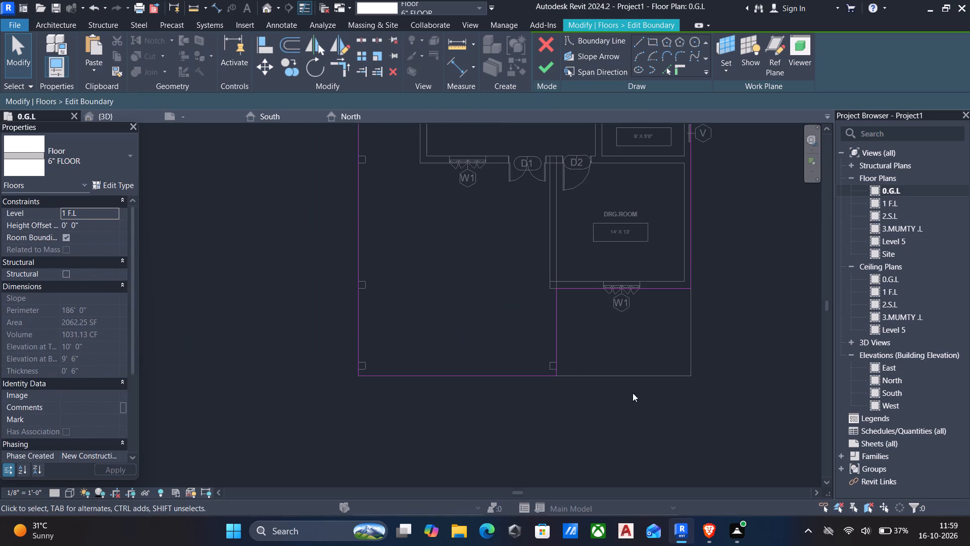
Align the 1 F.L slab's front boundary line with the front face of the porch column and finish the boundary.
middle_drag(559, 366, 574, 370)
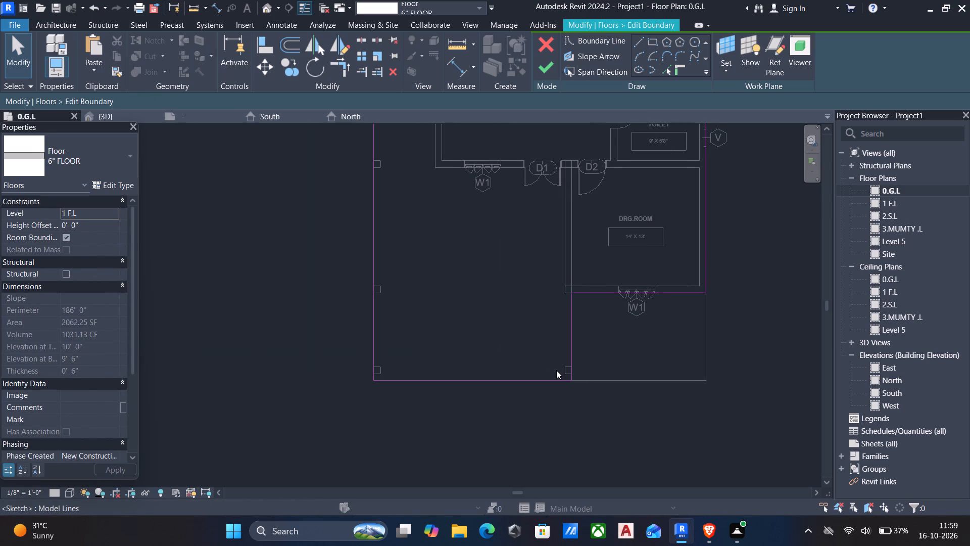
text(al)
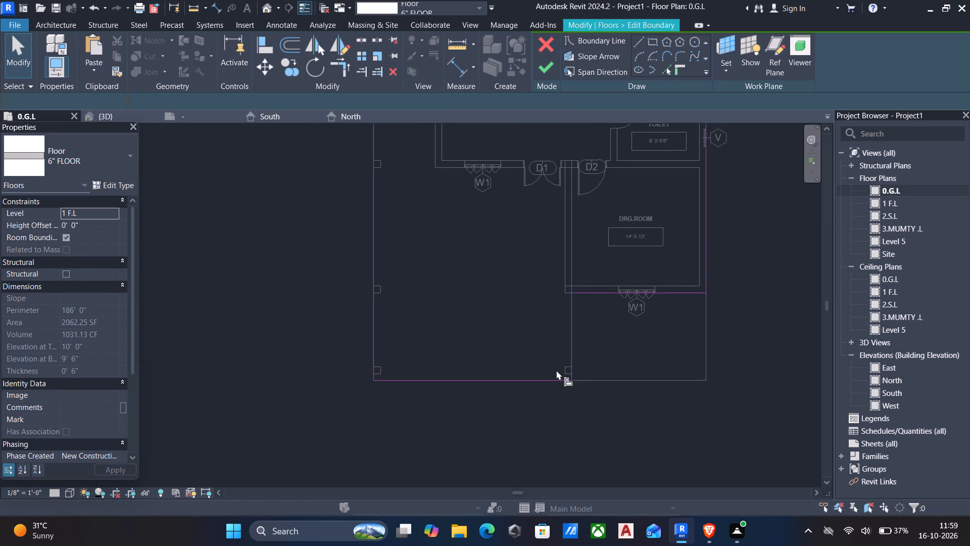
scroll(564, 375, up, 3)
click(569, 374)
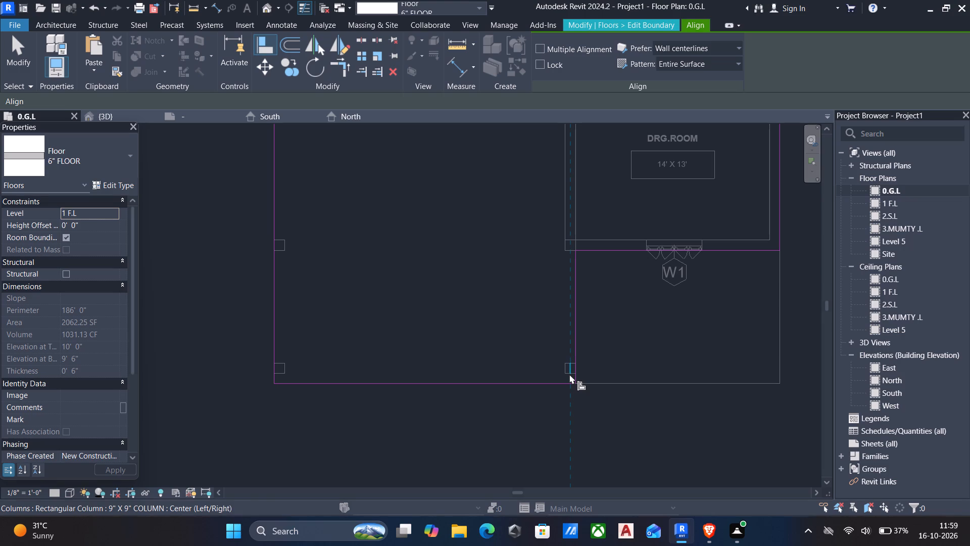
key(Escape)
text(al)
scroll(575, 374, up, 6)
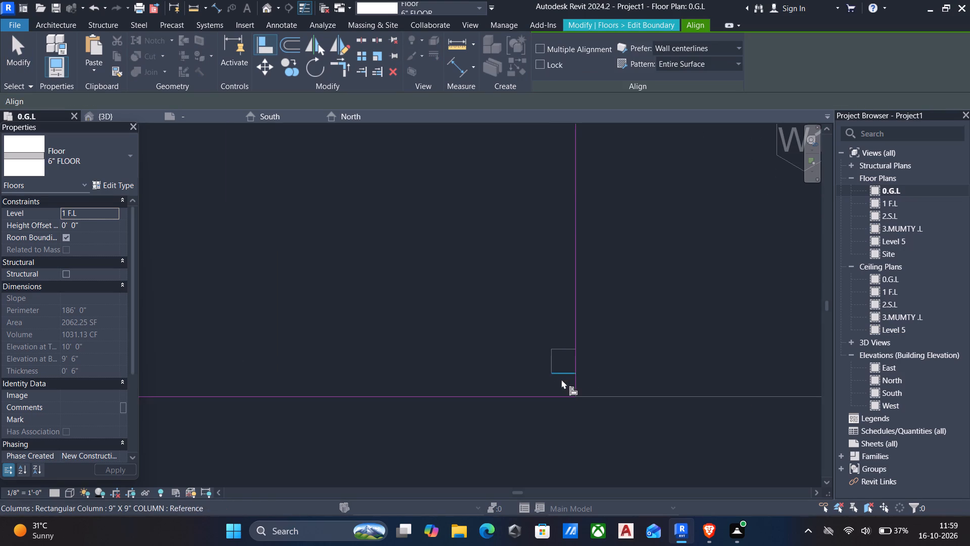
scroll(563, 372, up, 4)
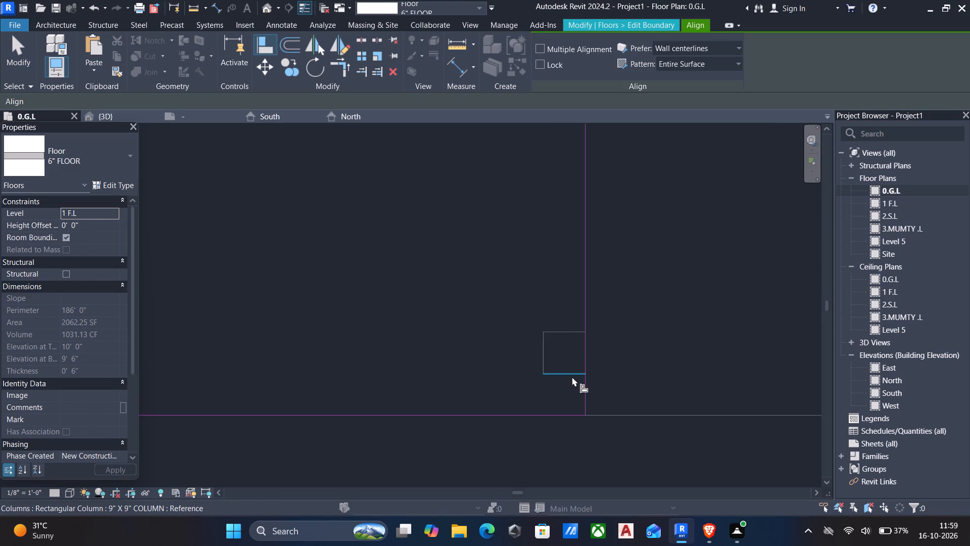
click(572, 377)
click(540, 418)
scroll(526, 408, down, 7)
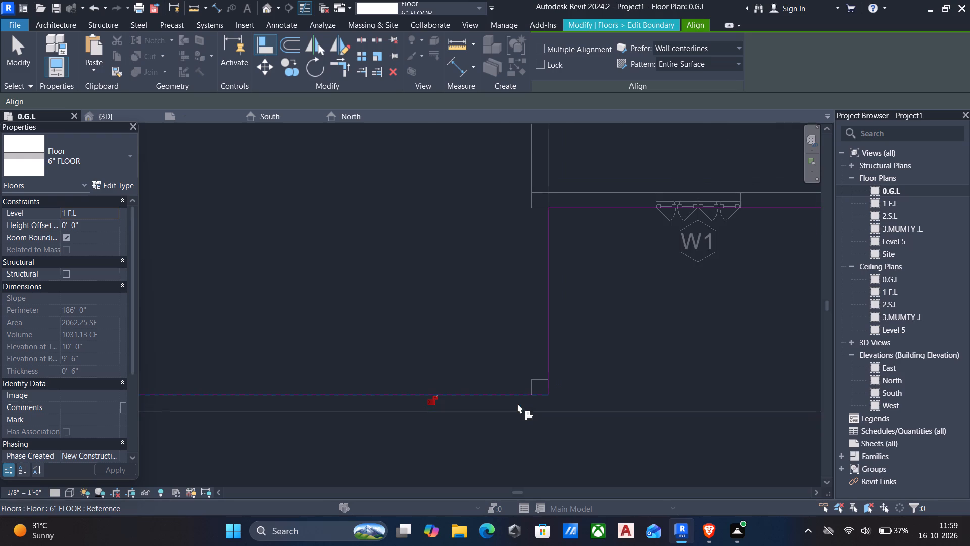
scroll(517, 403, down, 4)
middle_drag(486, 385, 538, 377)
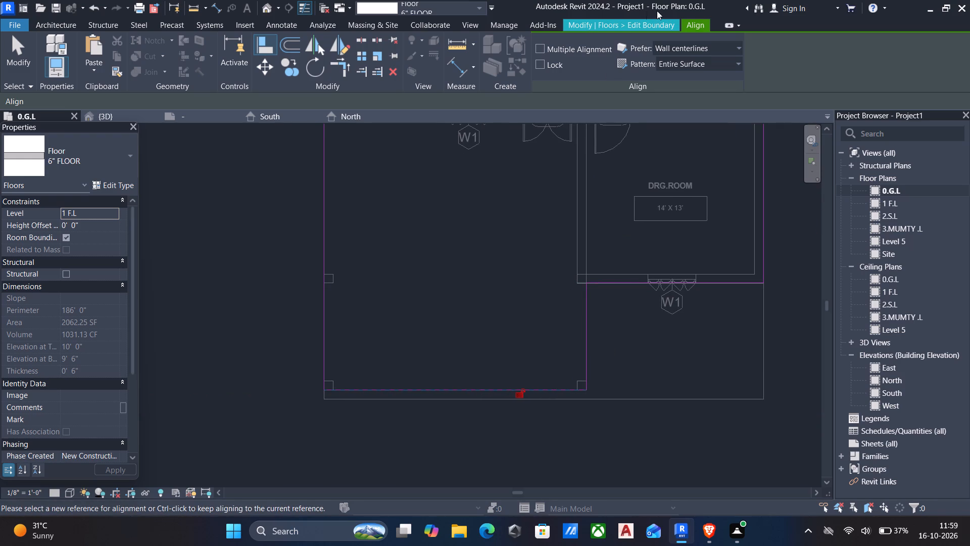
click(648, 24)
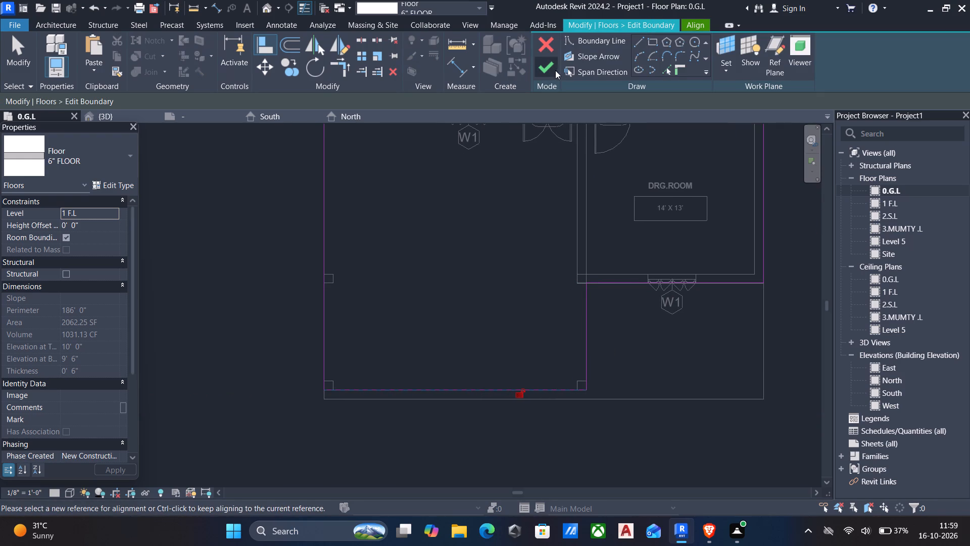
click(552, 70)
Edit the 0.G.L slab's boundary, align its front edge with the front face of the porch column, and finish the sketch.
scroll(546, 216, down, 4)
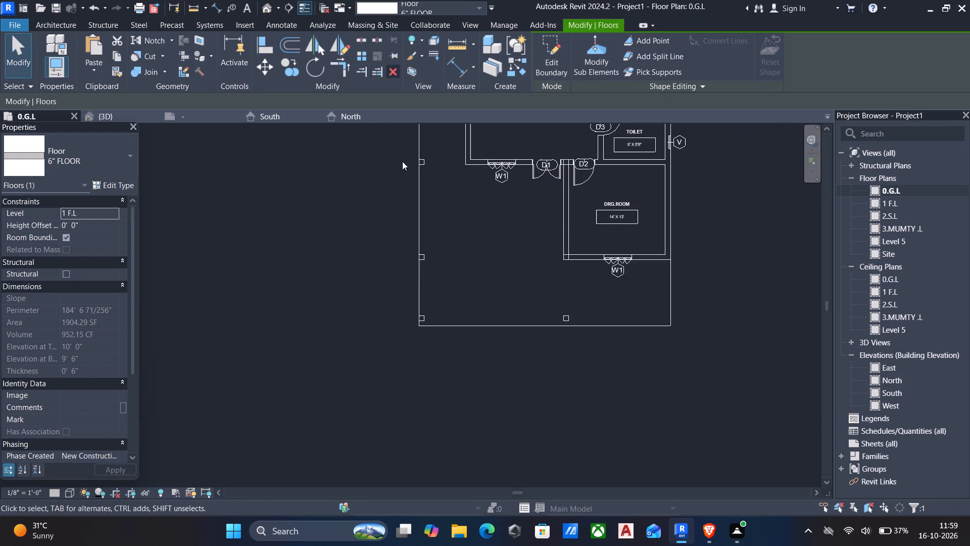
click(529, 322)
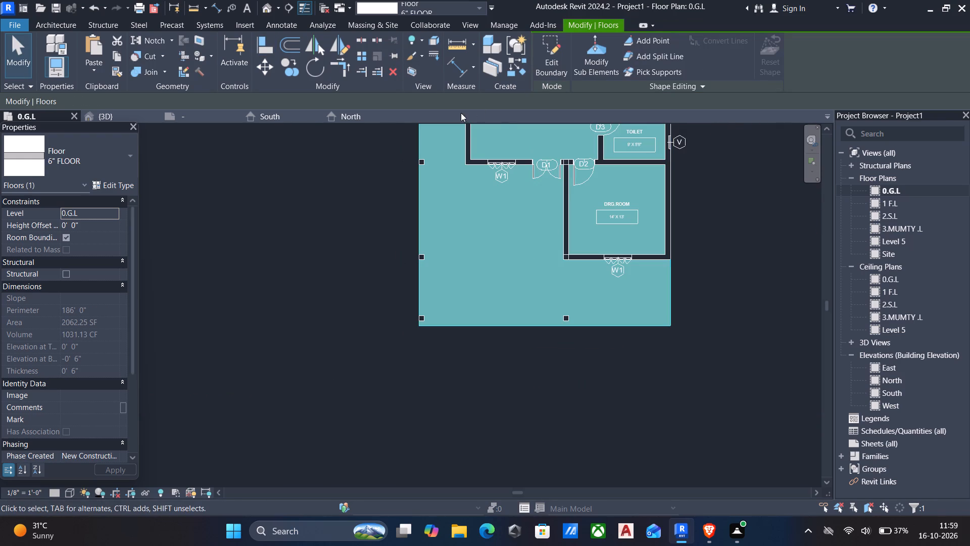
double_click(898, 195)
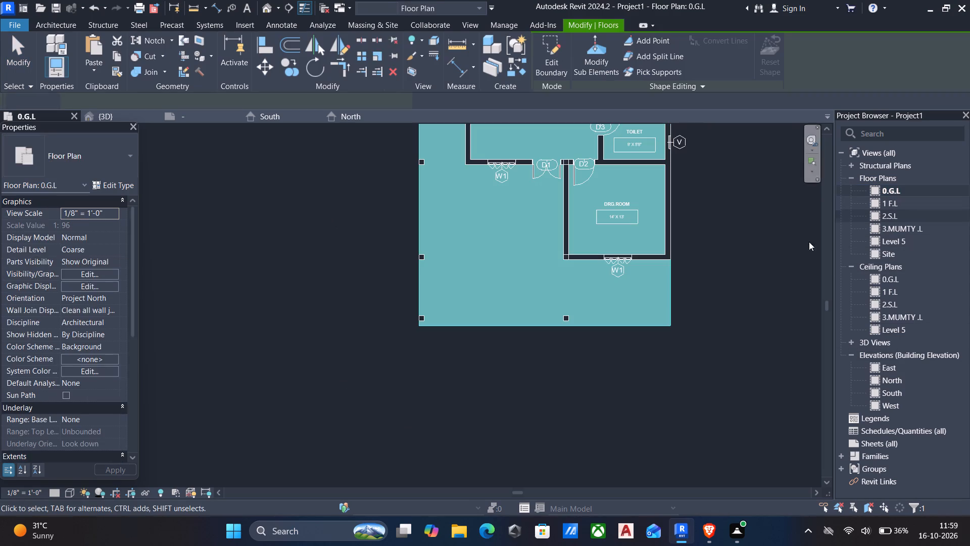
click(553, 45)
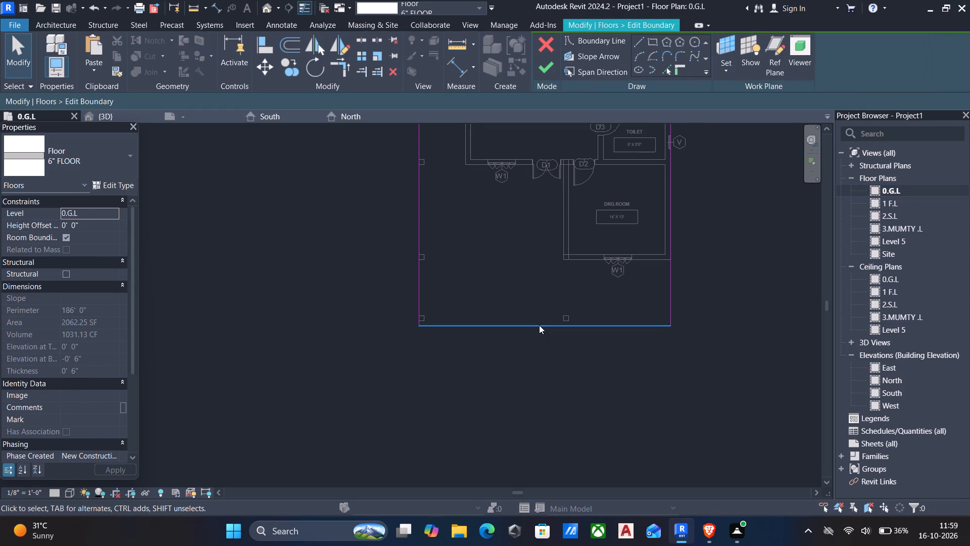
text(al)
scroll(539, 325, up, 4)
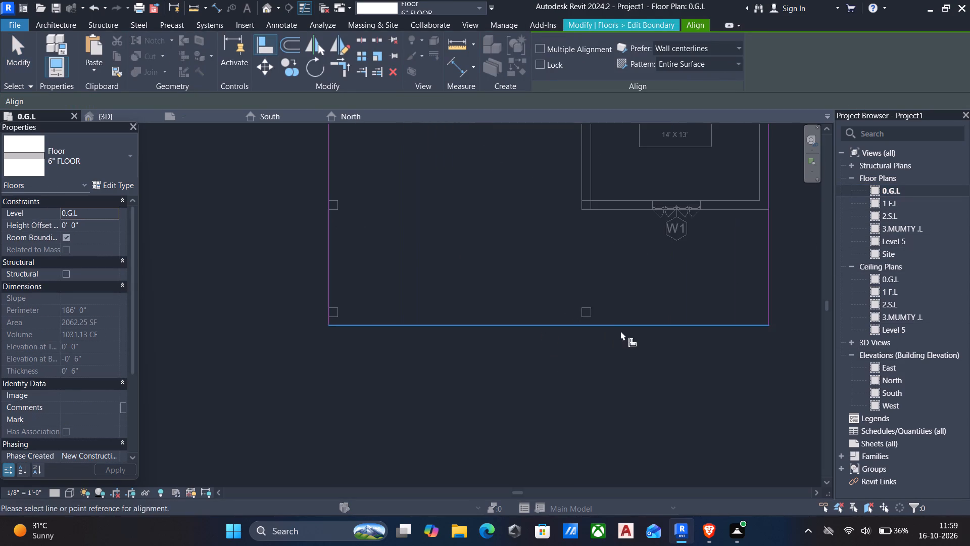
scroll(596, 316, up, 9)
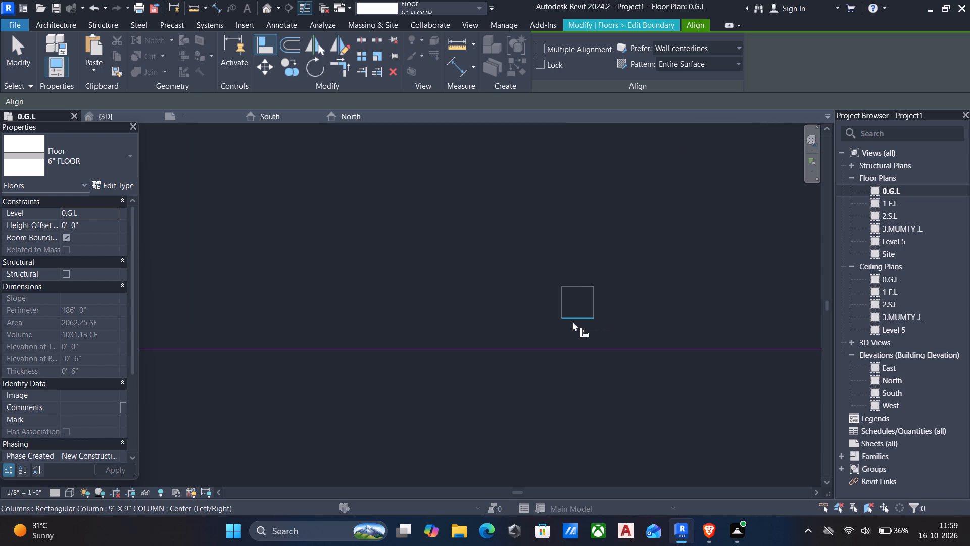
click(574, 323)
click(575, 350)
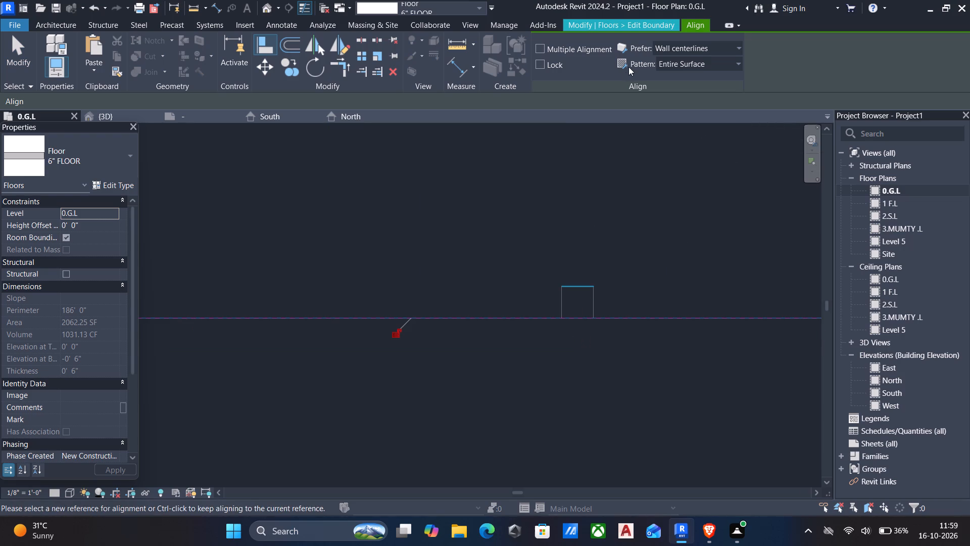
click(642, 26)
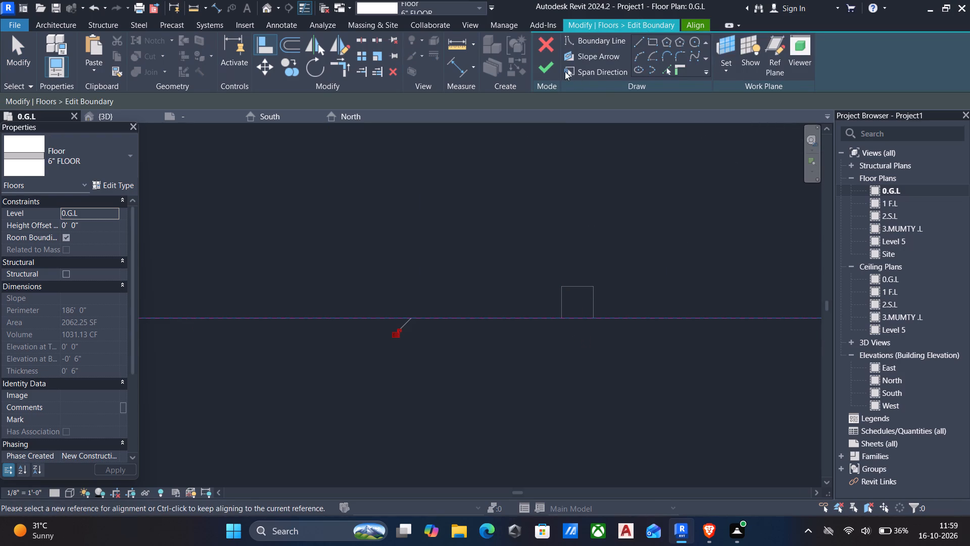
click(550, 69)
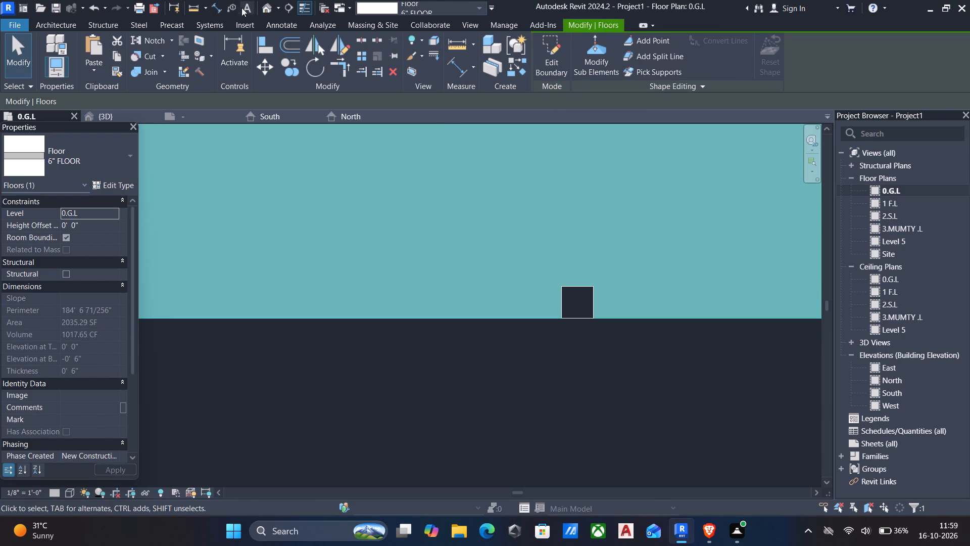
Open the 3D view to examine the edited slabs.
click(267, 7)
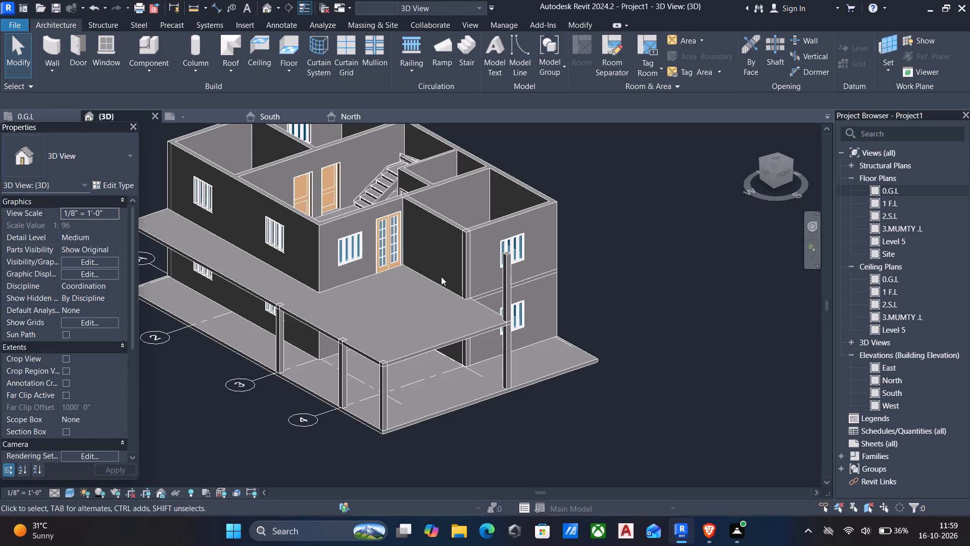
Delete the first-floor 9" X 9" column standing on the front corner of the porch slab.
key(Escape)
shift+middle_drag(444, 278, 426, 280)
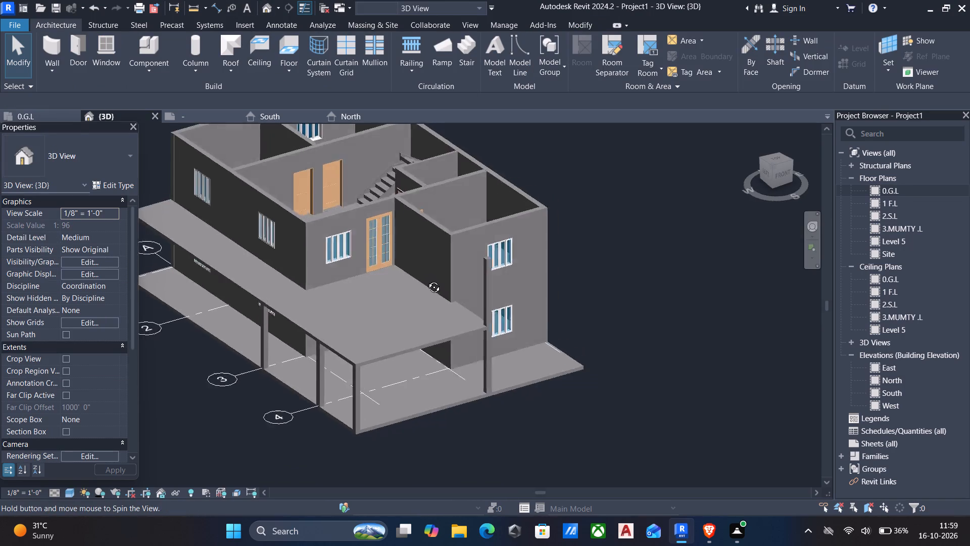
shift+middle_drag(426, 280, 396, 226)
key(Escape)
click(404, 215)
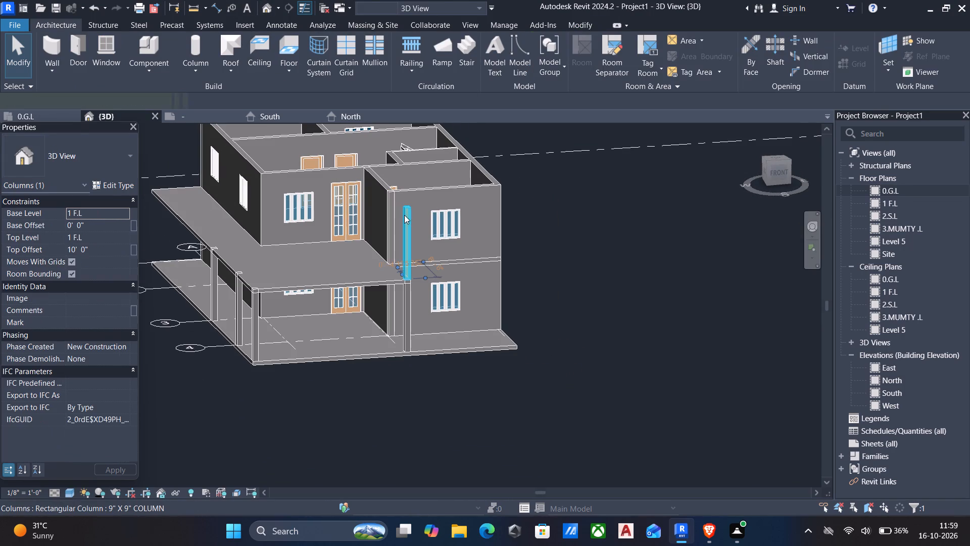
key(Delete)
Examine the two-storey model from all sides, including the porch, upper-floor rooms and staircase.
scroll(493, 270, down, 2)
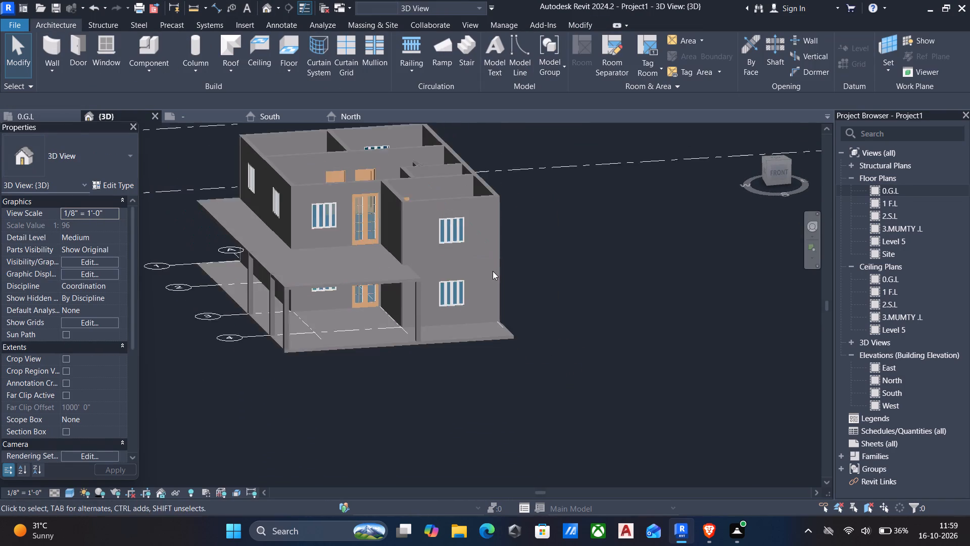
shift+middle_drag(493, 270, 742, 229)
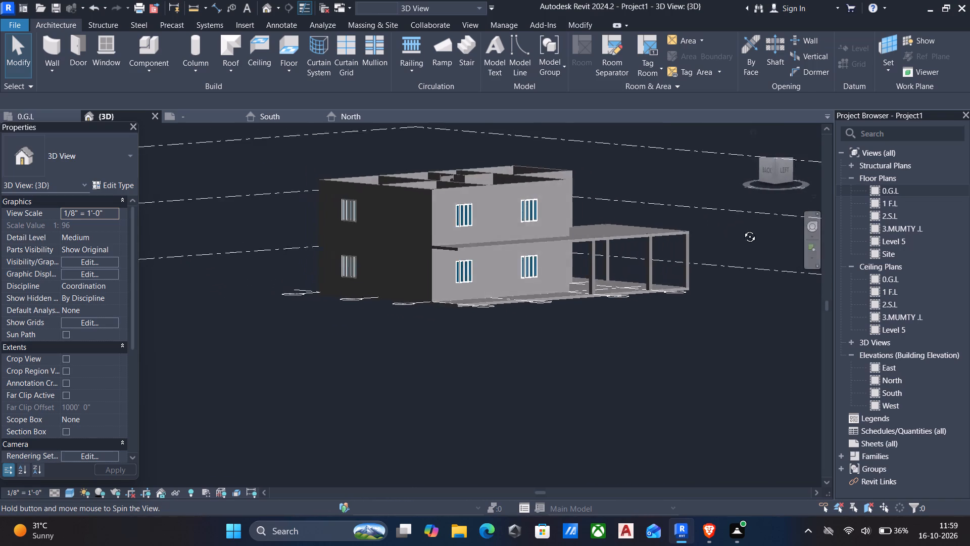
shift+middle_drag(742, 229, 648, 283)
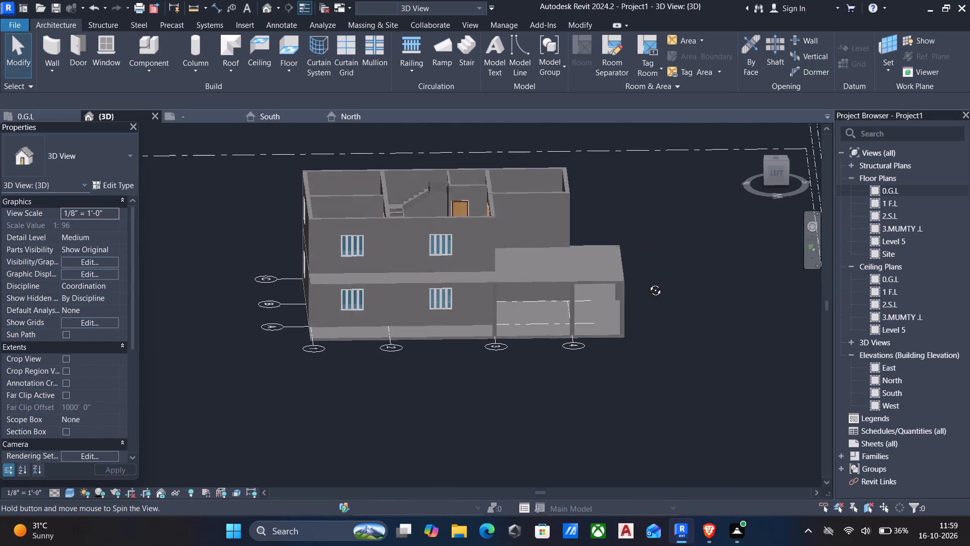
shift+middle_drag(648, 283, 571, 291)
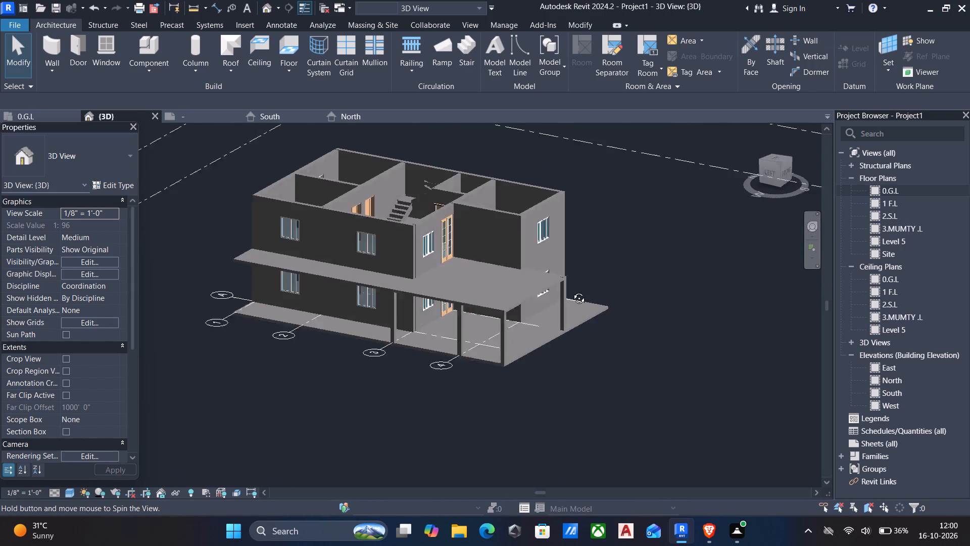
shift+middle_drag(571, 291, 515, 371)
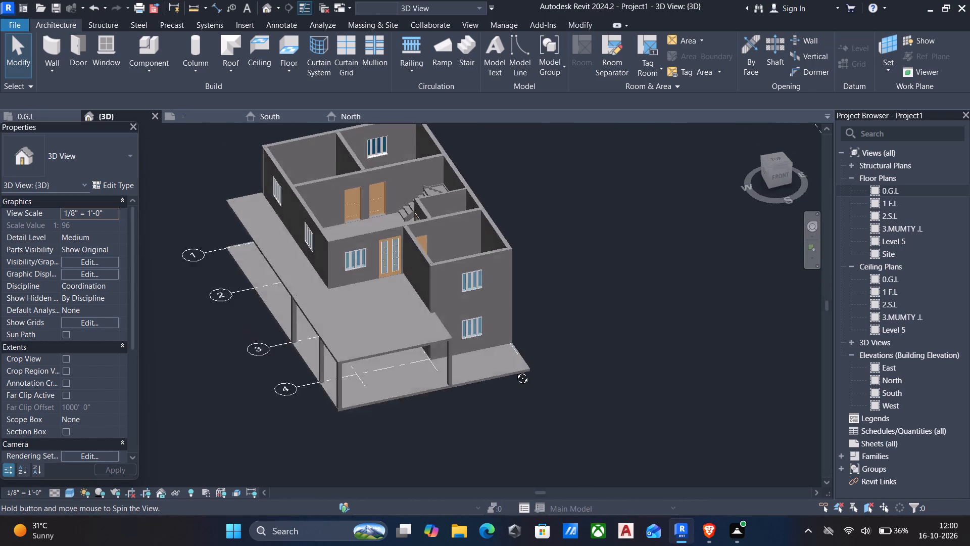
shift+middle_drag(515, 371, 557, 402)
scroll(302, 170, up, 4)
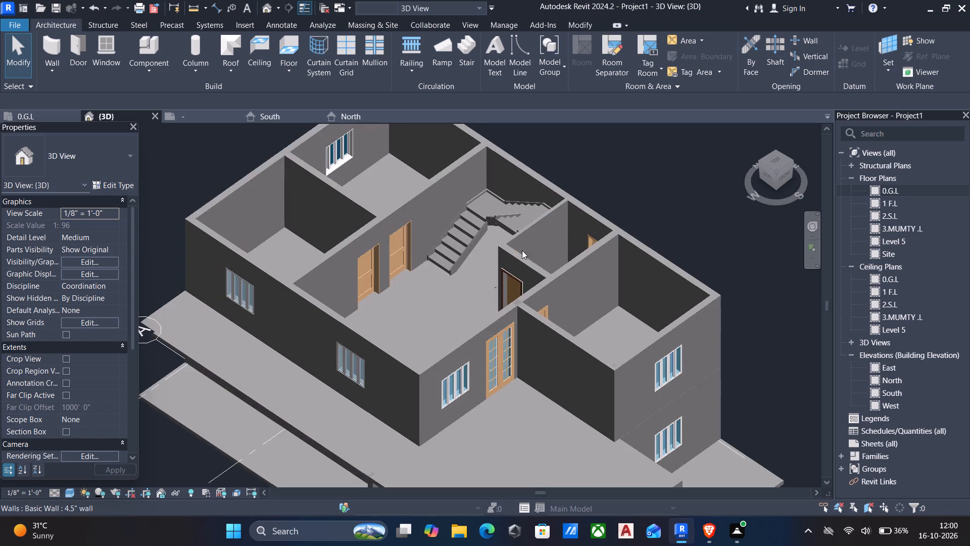
middle_drag(525, 282, 683, 311)
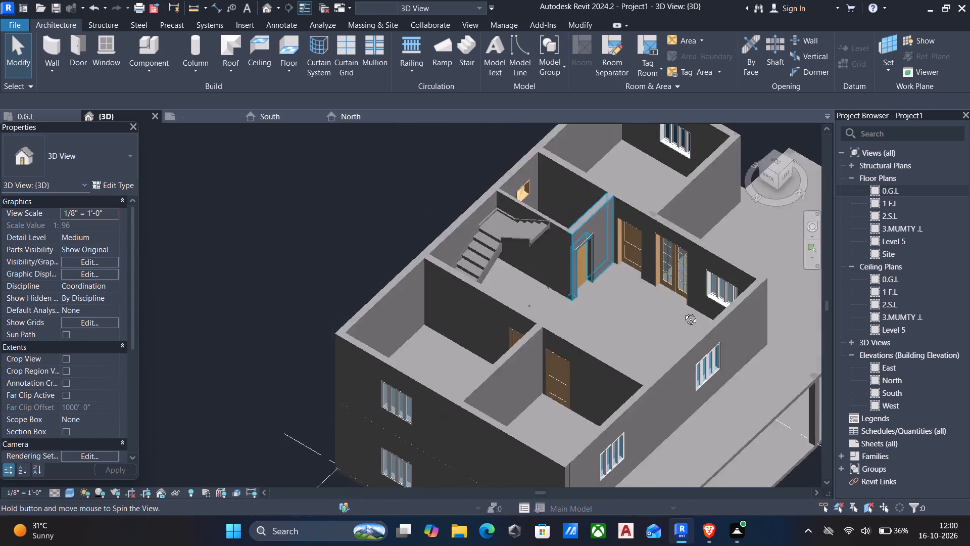
middle_drag(683, 311, 515, 294)
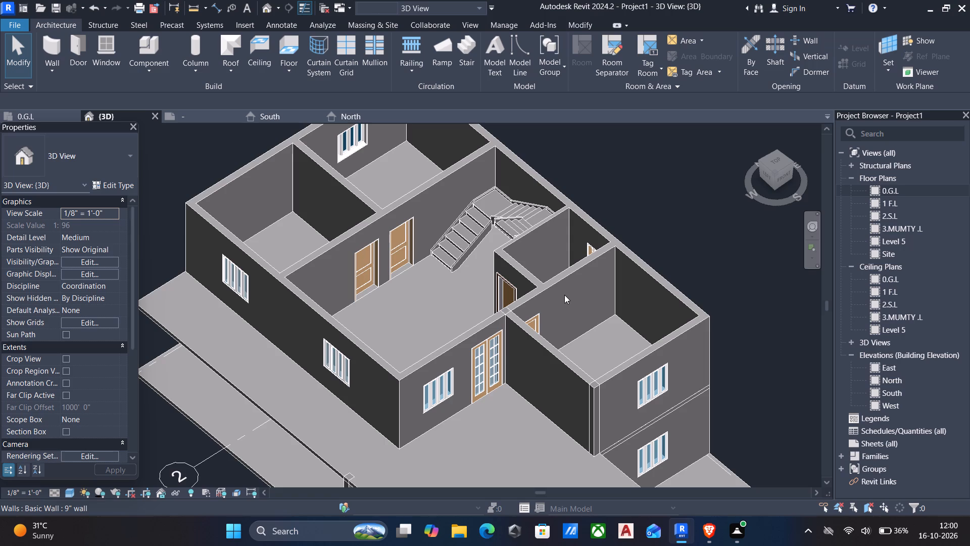
Copy the 1 F.L 6" floor slab and paste it aligned to level 2.S.L.
scroll(539, 341, down, 2)
middle_drag(532, 365, 526, 288)
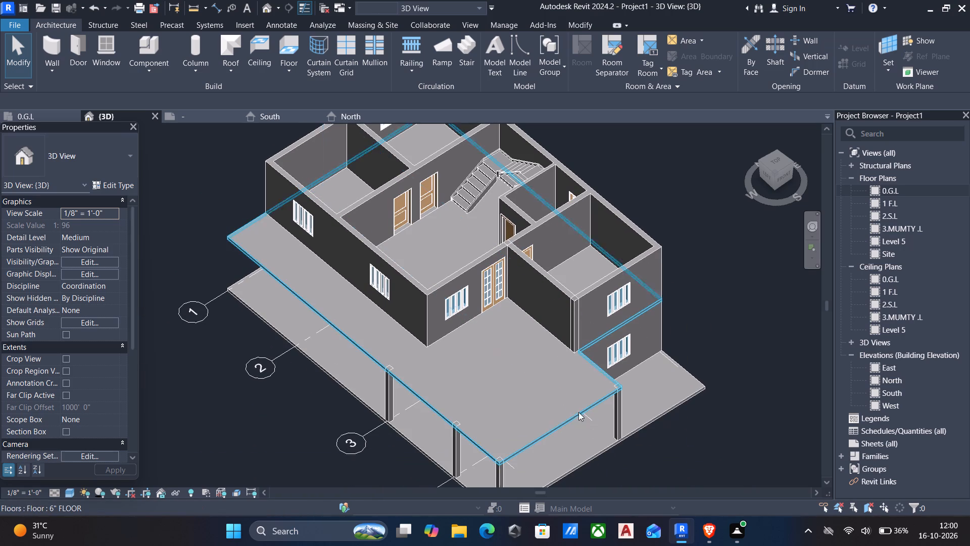
click(572, 413)
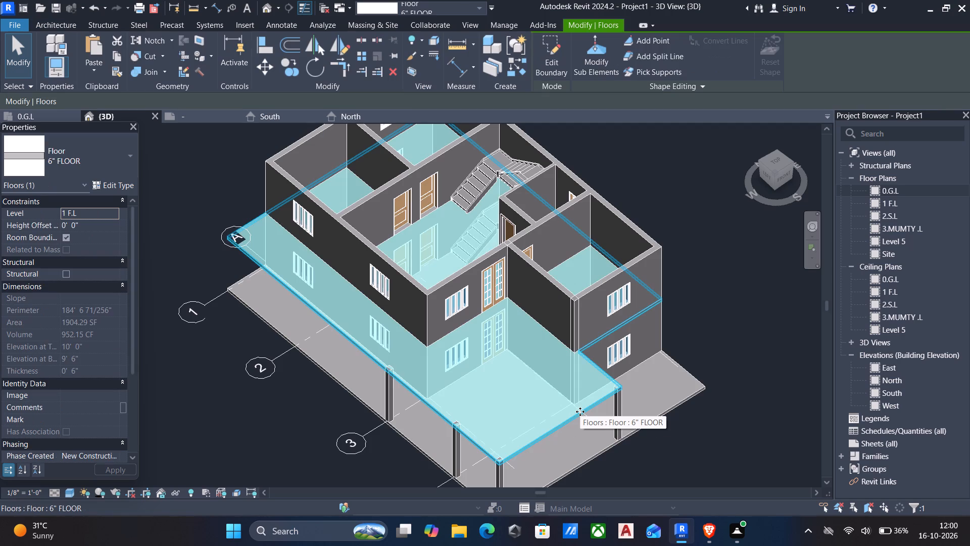
click(118, 57)
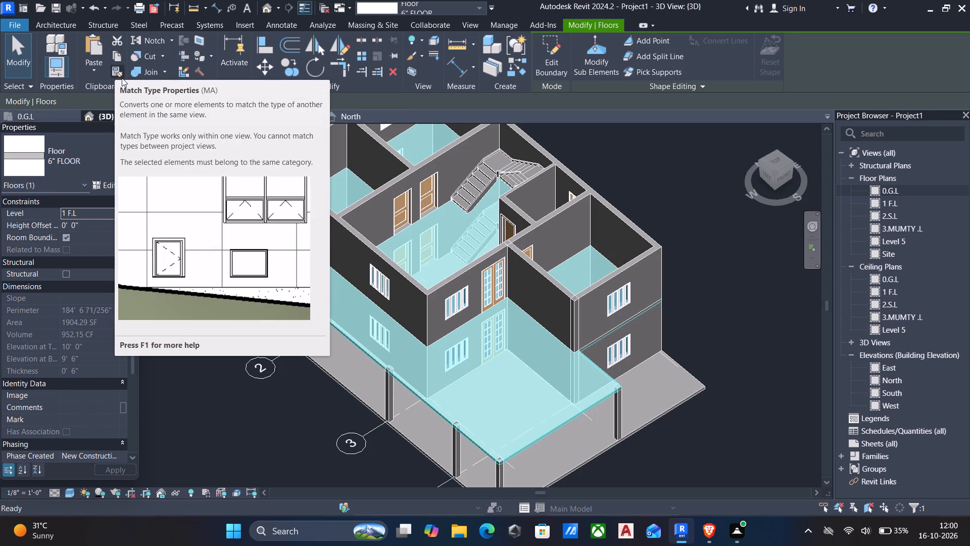
click(118, 53)
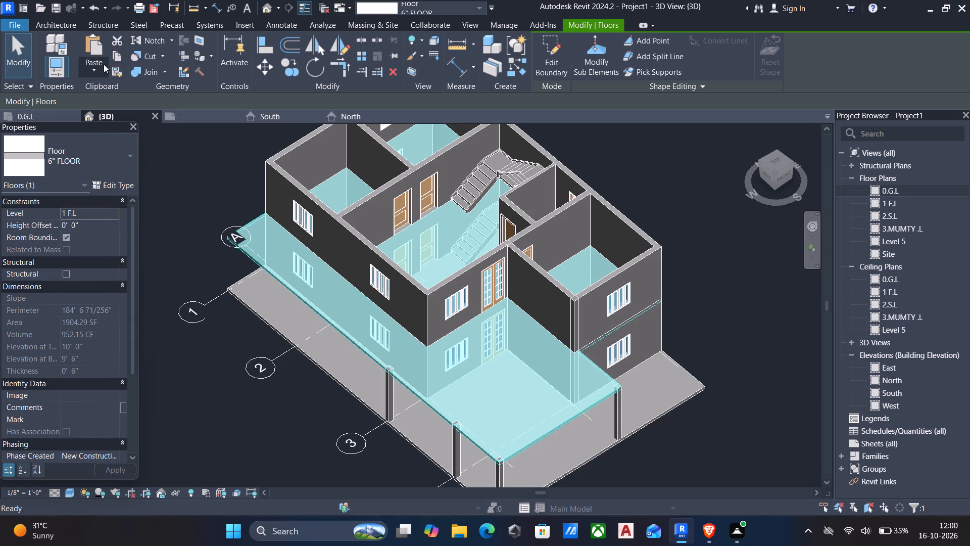
click(101, 66)
click(152, 115)
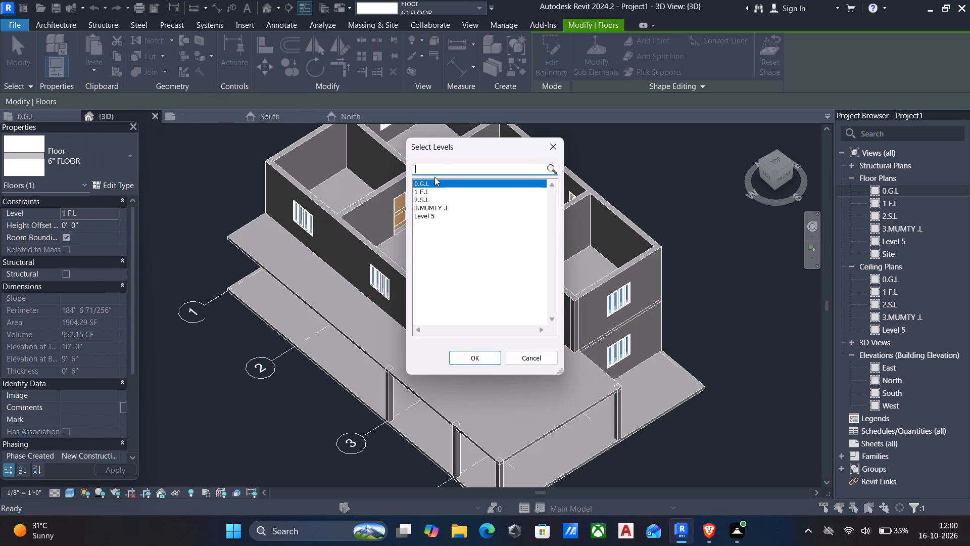
click(429, 202)
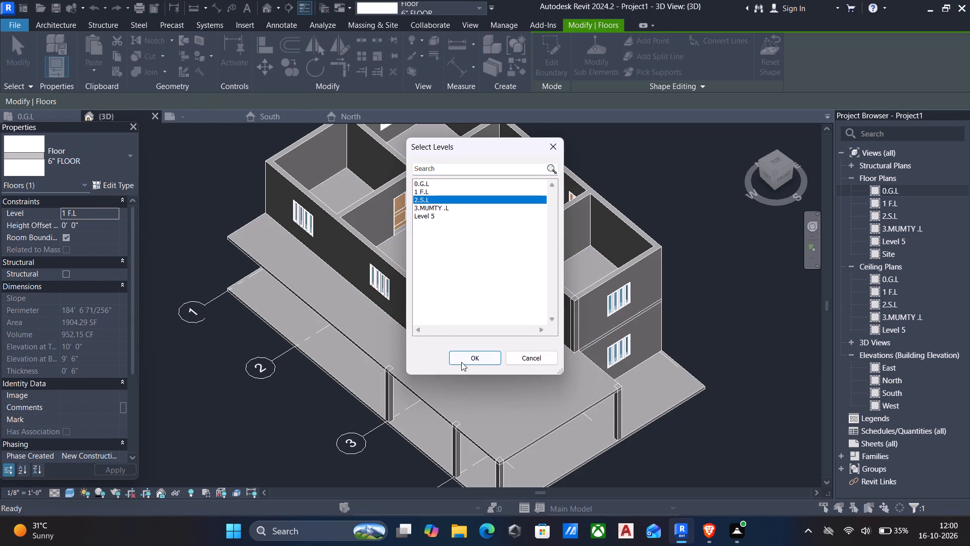
click(460, 359)
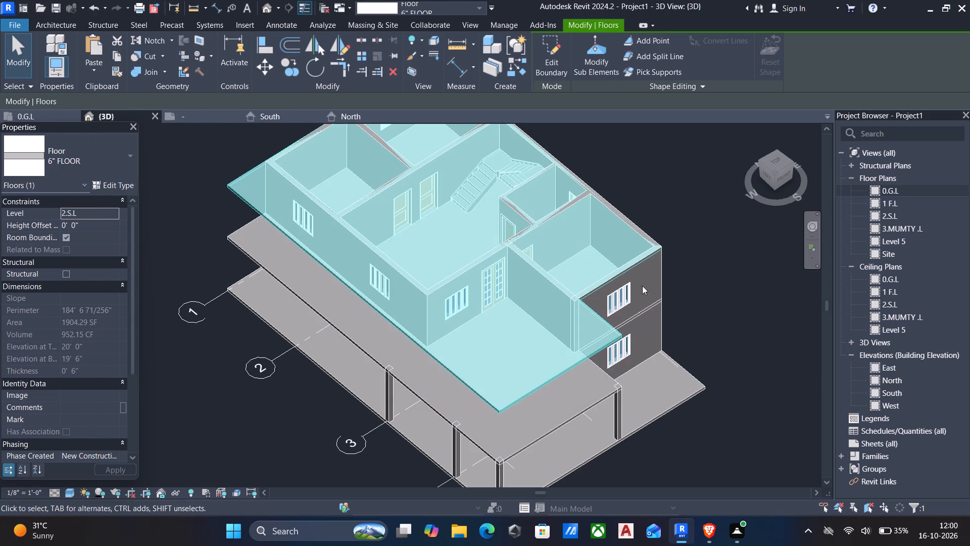
key(Escape)
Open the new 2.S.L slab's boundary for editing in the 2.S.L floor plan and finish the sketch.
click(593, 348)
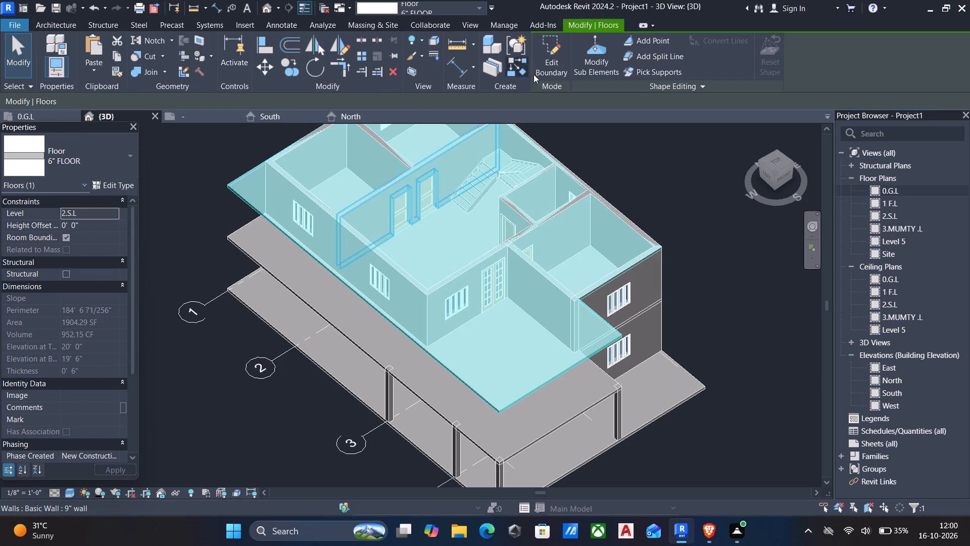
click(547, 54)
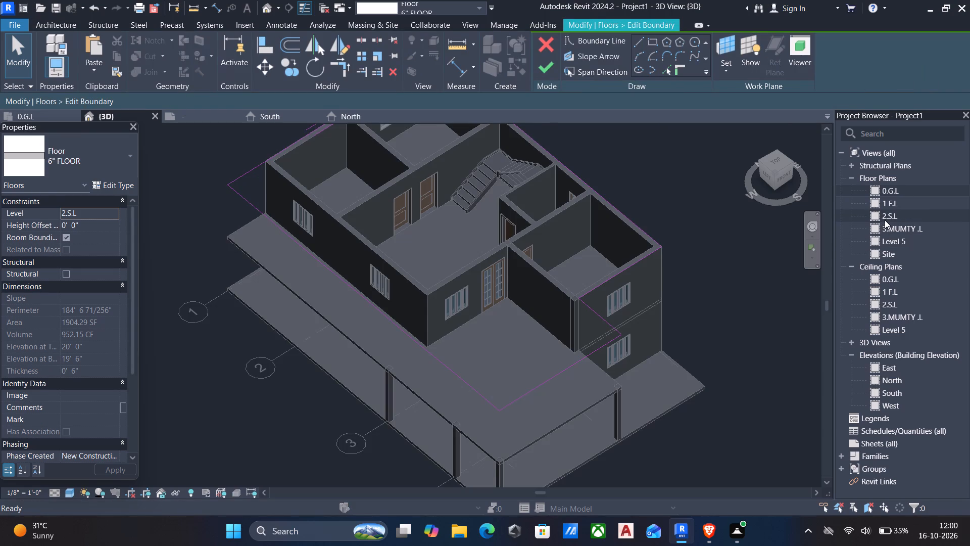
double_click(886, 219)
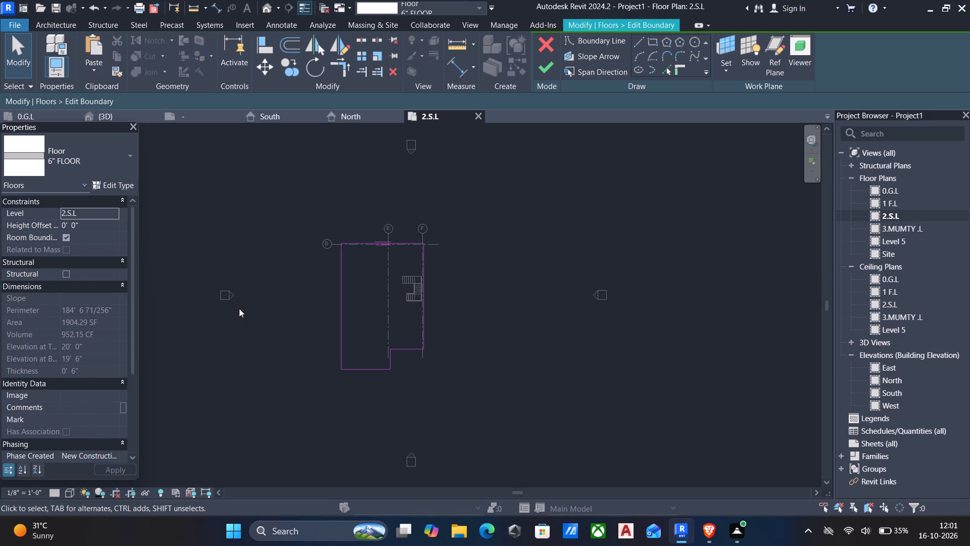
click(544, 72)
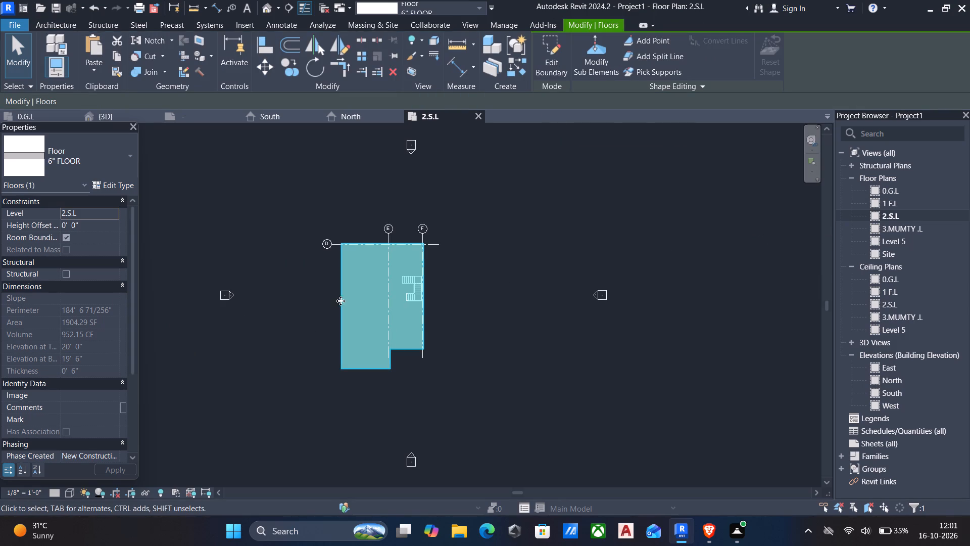
Open the 1 F.L floor plan without saving the project.
scroll(63, 414, down, 4)
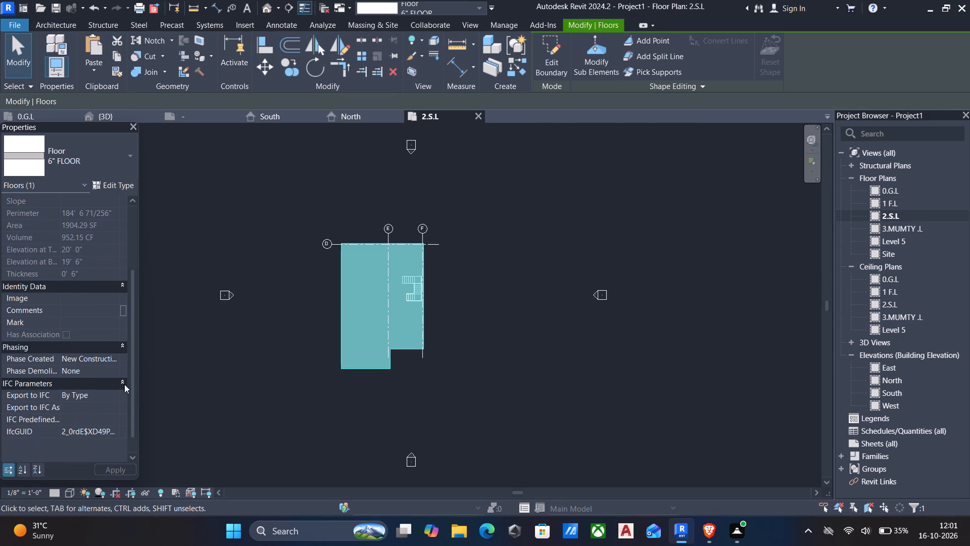
scroll(111, 343, up, 2)
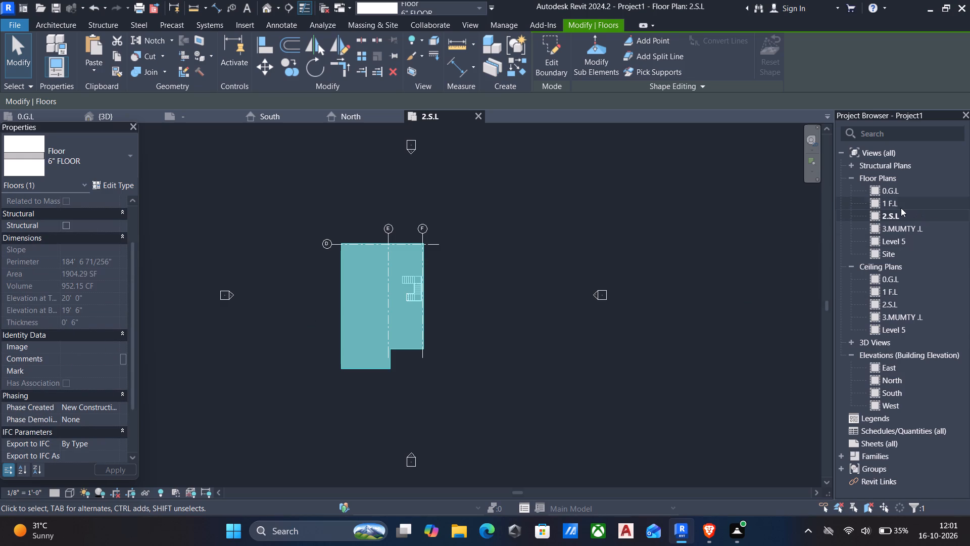
double_click(899, 213)
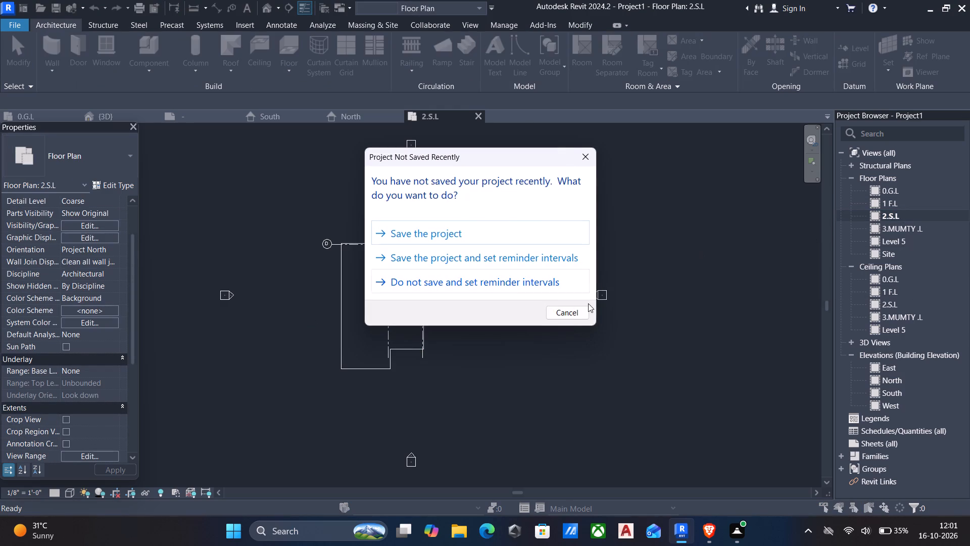
click(567, 318)
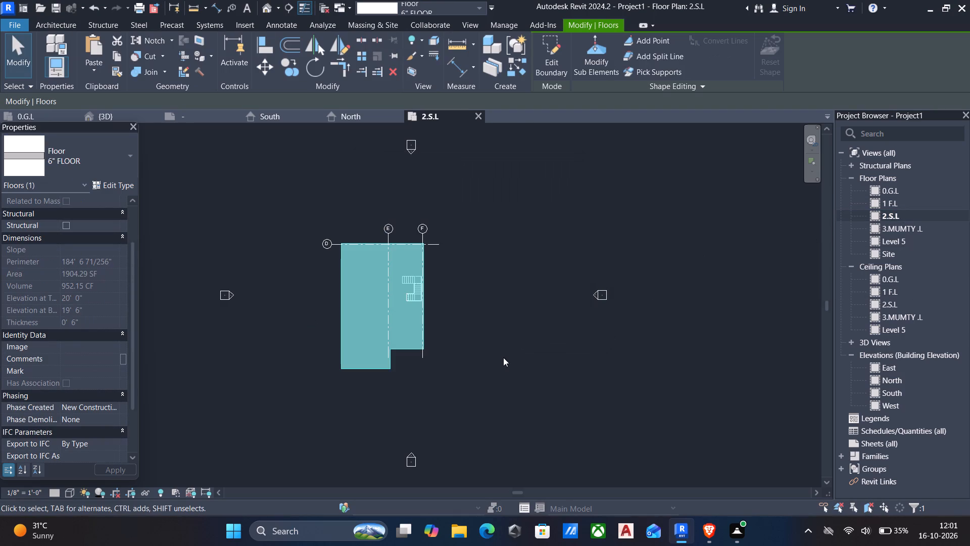
scroll(131, 373, down, 3)
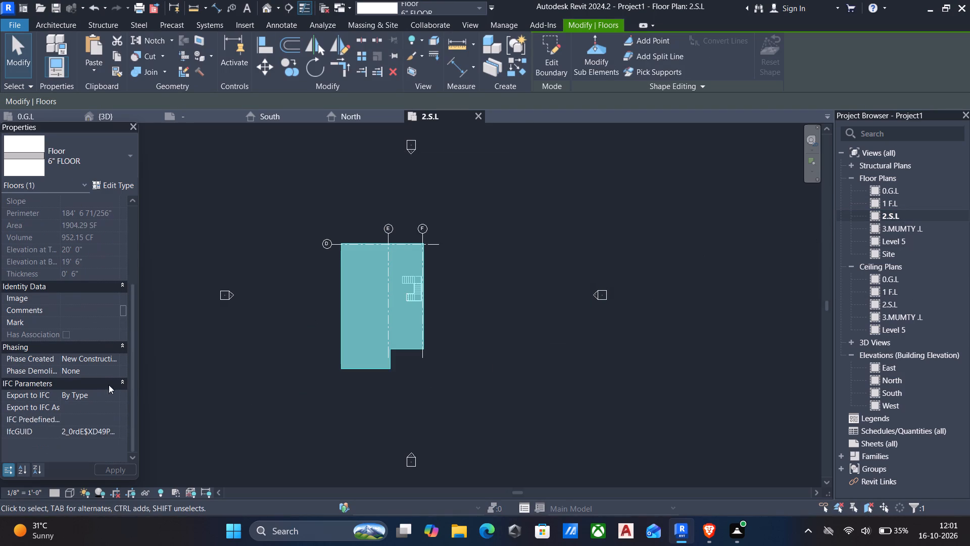
scroll(109, 385, down, 2)
scroll(94, 403, up, 4)
double_click(896, 206)
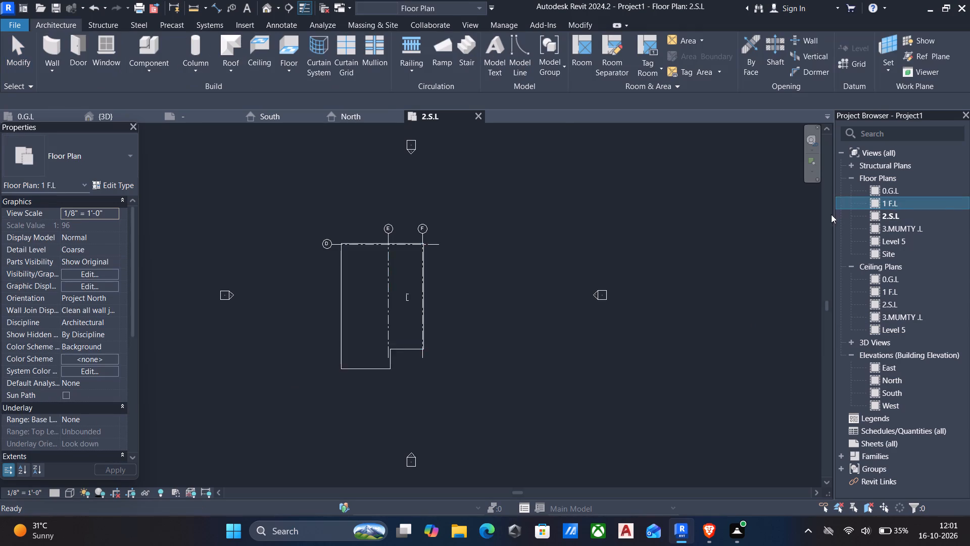
Set the 1 F.L floor plan's underlay range to base level 0.G.L and top level 2.S.L.
scroll(83, 373, down, 2)
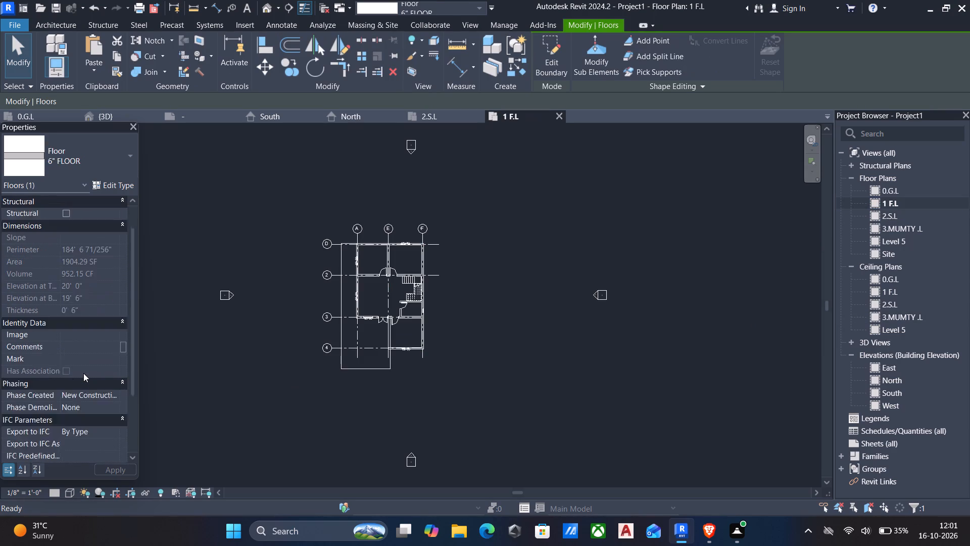
scroll(83, 373, down, 3)
scroll(85, 374, up, 5)
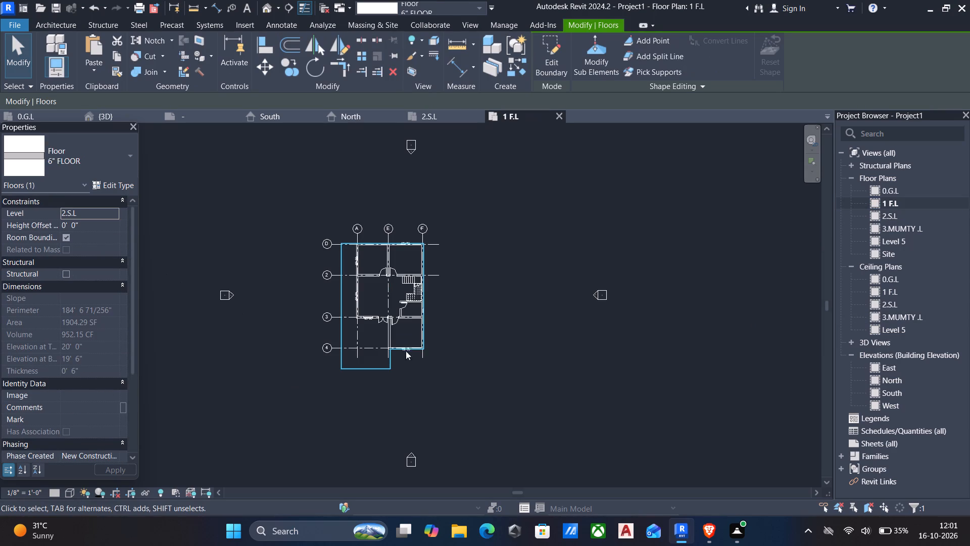
scroll(101, 368, up, 4)
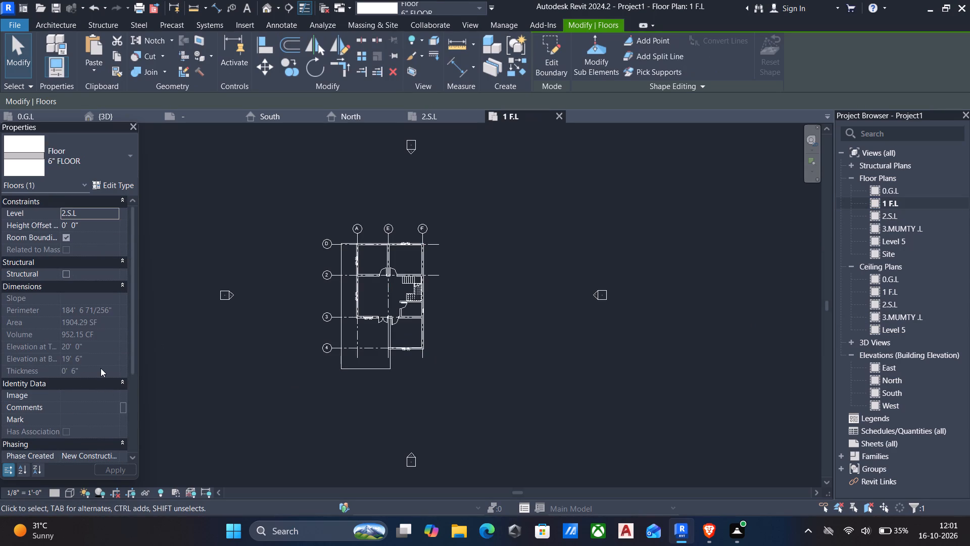
scroll(101, 368, down, 6)
key(Escape)
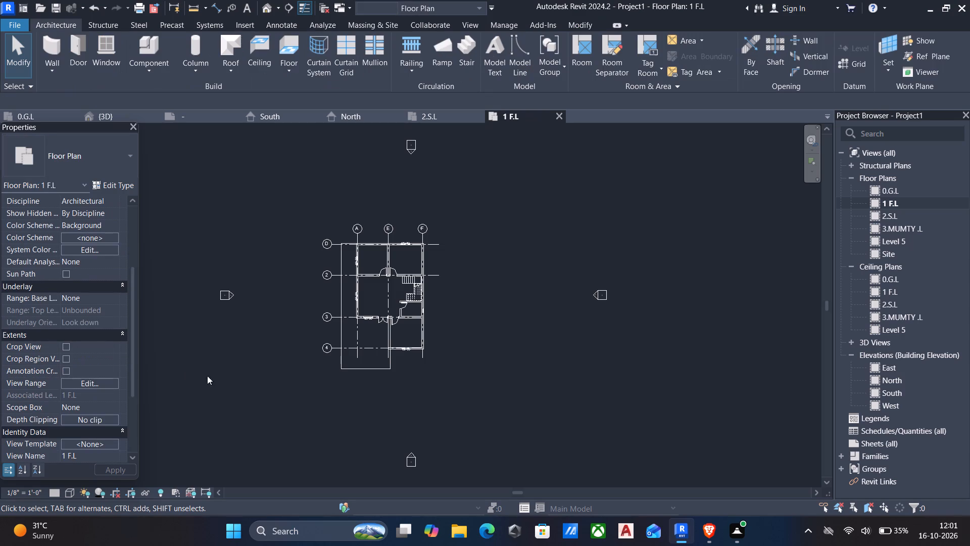
scroll(144, 390, down, 4)
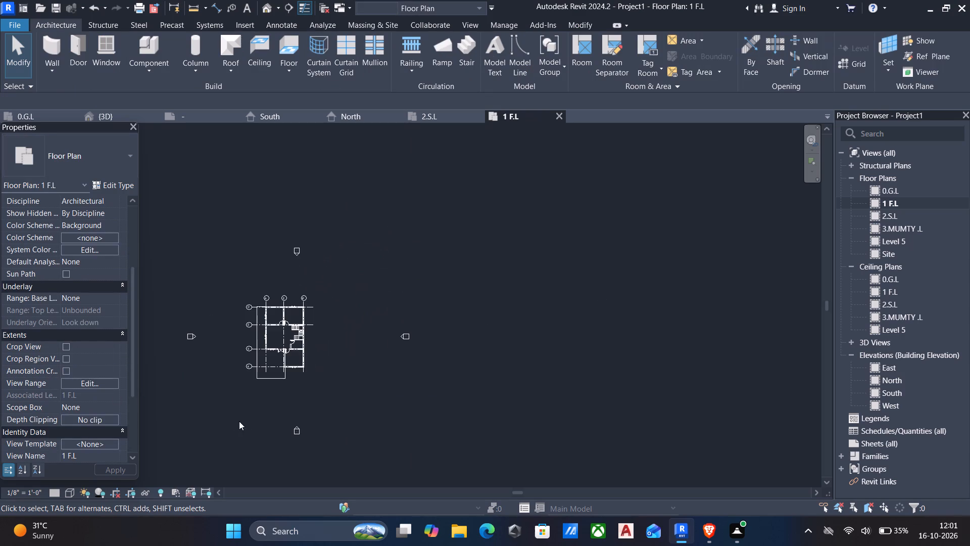
scroll(260, 399, up, 3)
middle_drag(264, 399, 361, 386)
scroll(361, 386, up, 1)
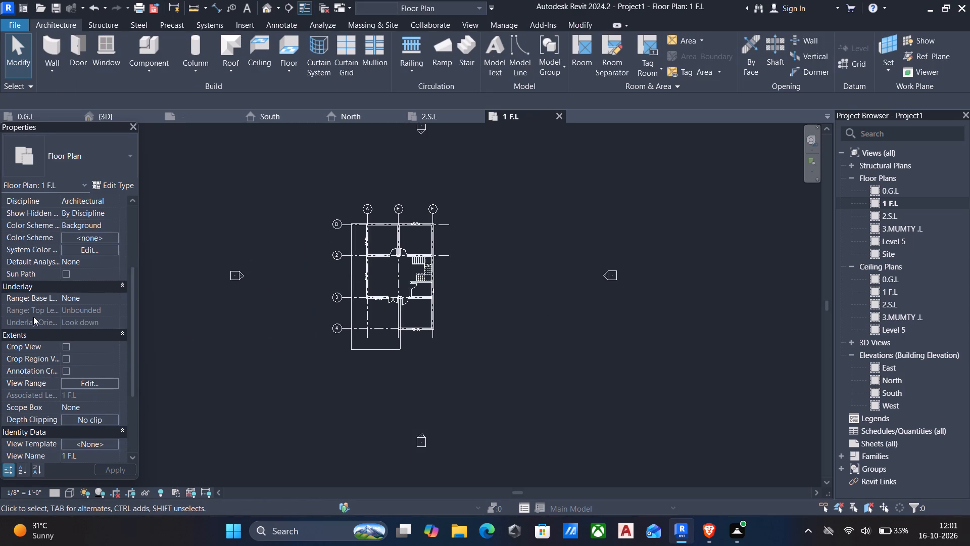
click(114, 296)
click(89, 323)
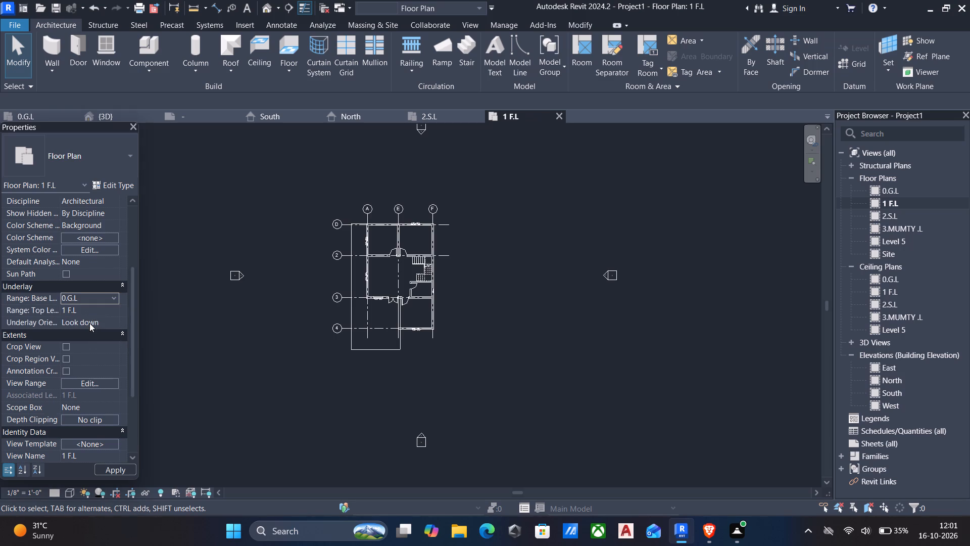
click(86, 313)
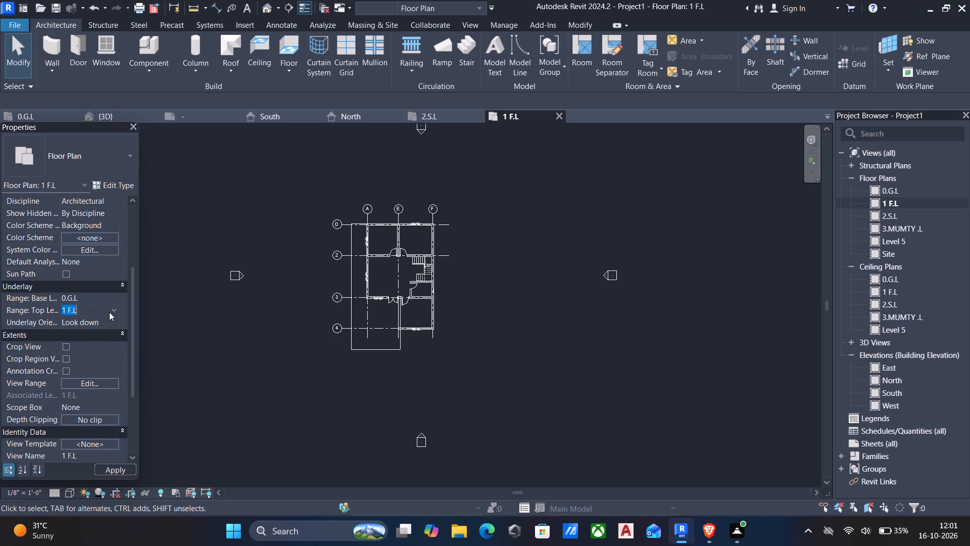
click(111, 311)
click(90, 341)
click(119, 469)
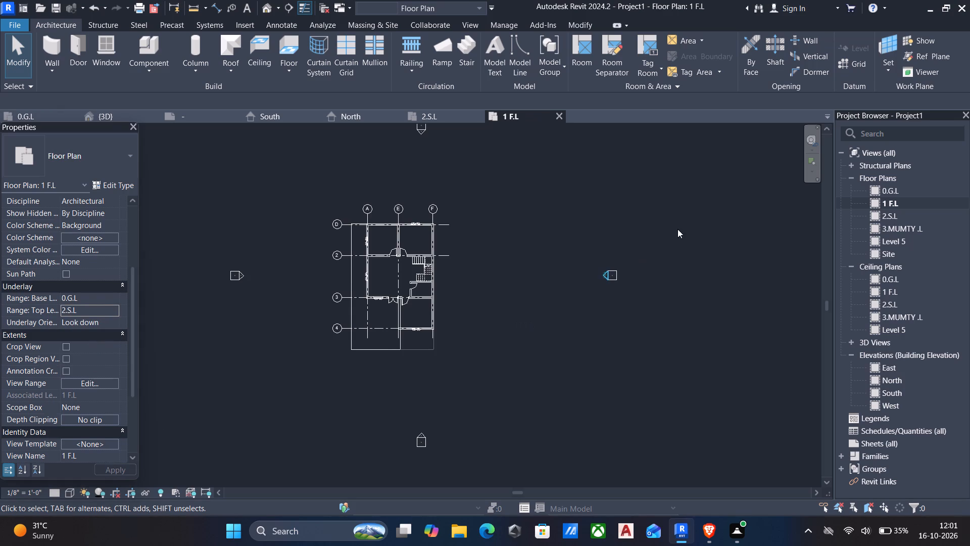
Open the 2.S.L floor plan and set its underlay base level to 1 F.L.
double_click(908, 214)
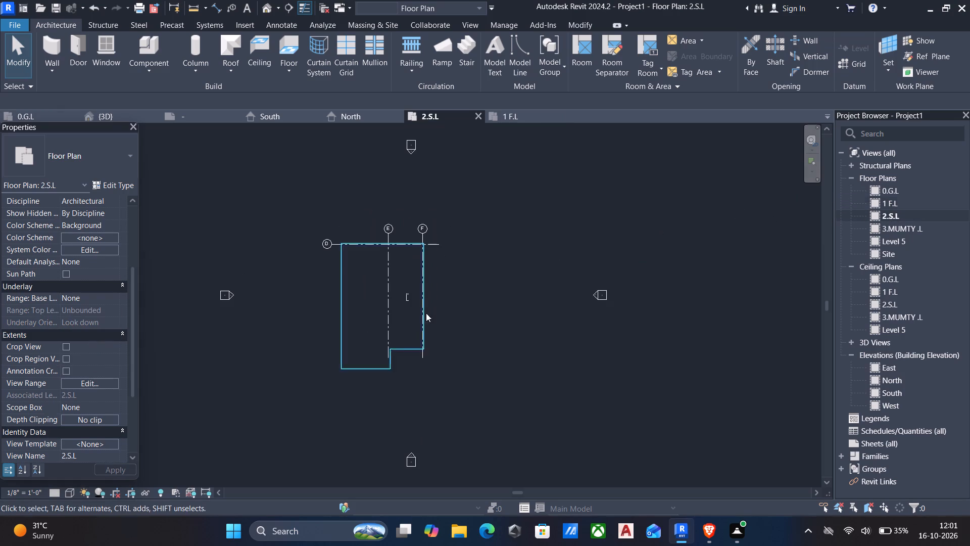
scroll(375, 345, up, 4)
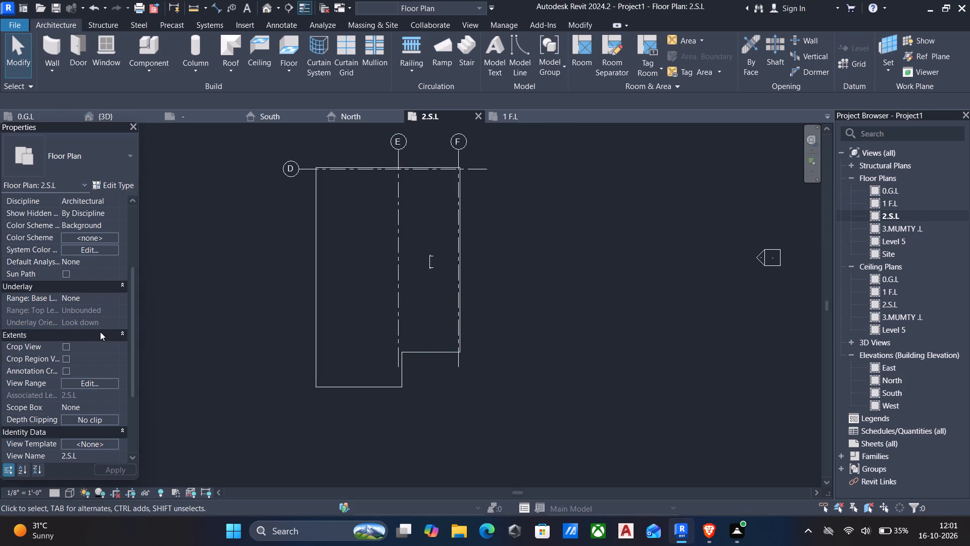
click(105, 293)
click(120, 295)
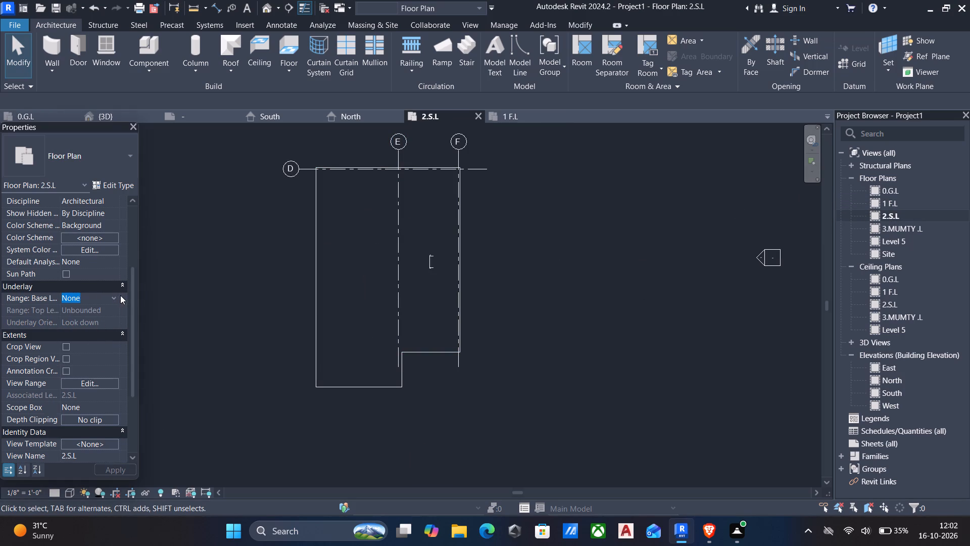
click(115, 296)
click(82, 331)
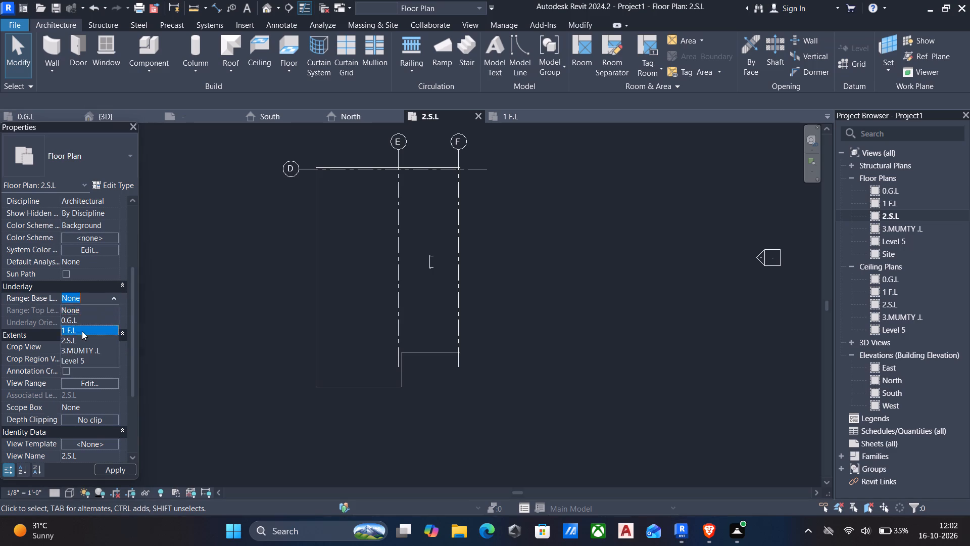
scroll(414, 334, up, 3)
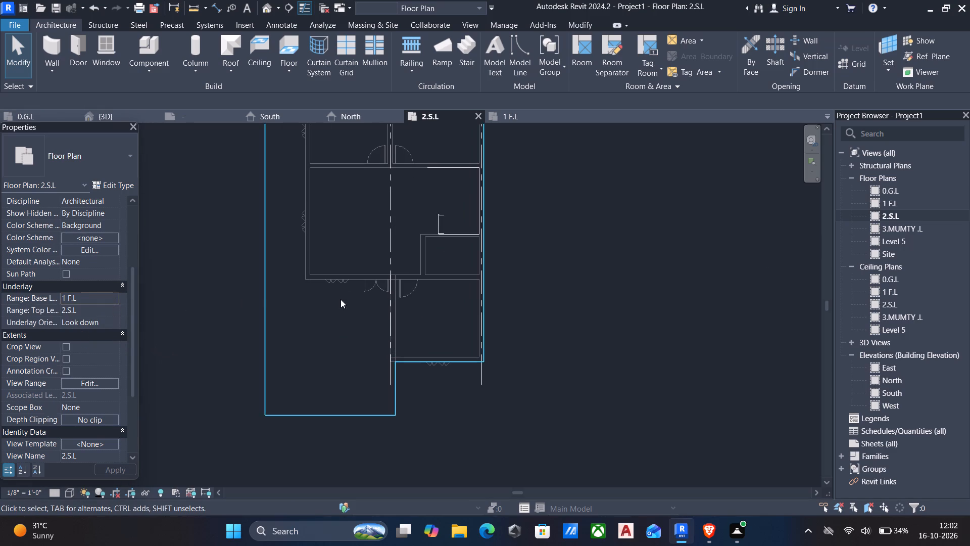
middle_drag(341, 299, 380, 370)
scroll(367, 363, down, 2)
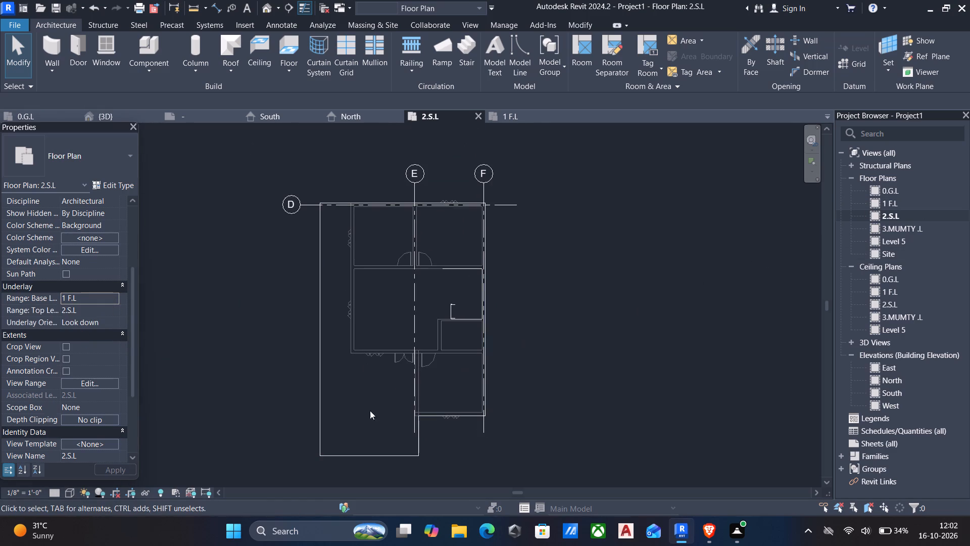
Select the topmost 6" slab in the 3D view and open its boundary for editing in the 2.S.L floor plan.
click(265, 8)
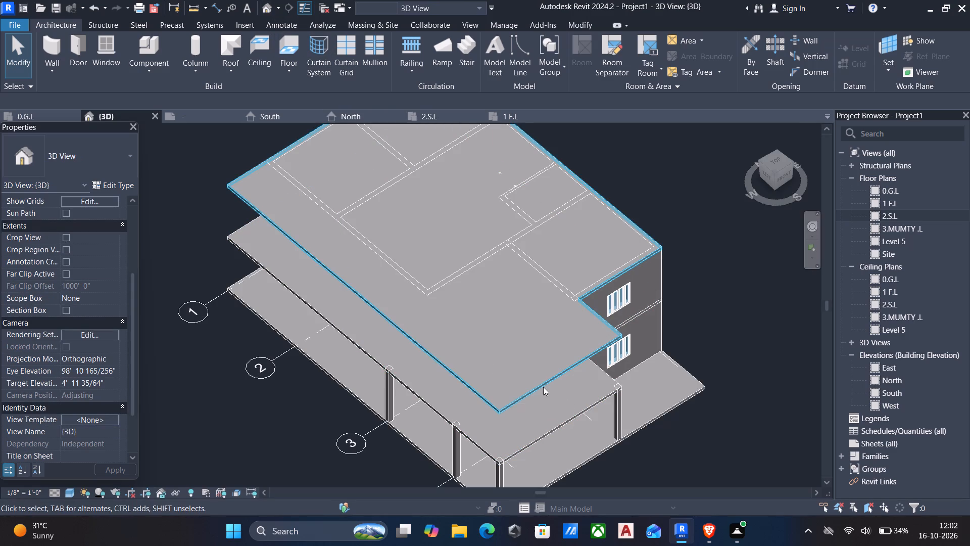
click(543, 387)
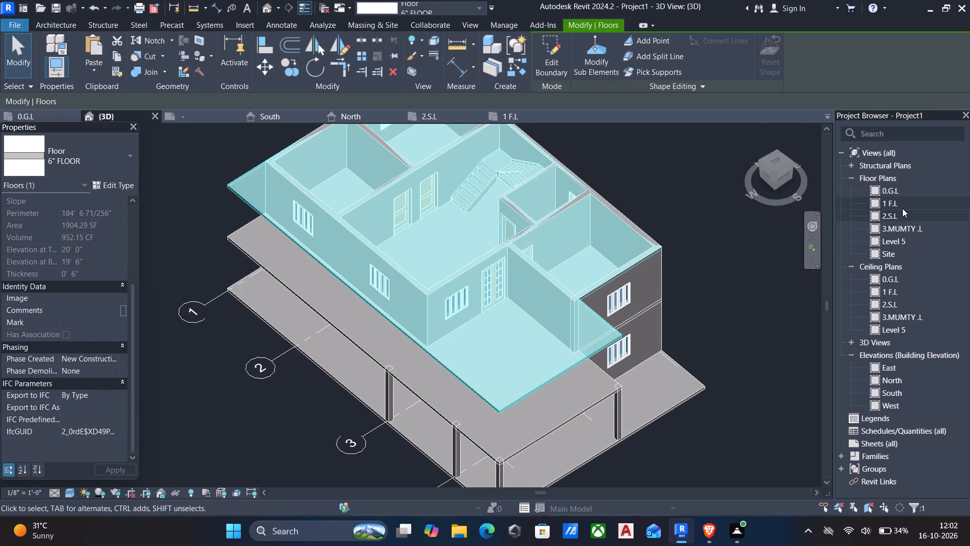
click(550, 52)
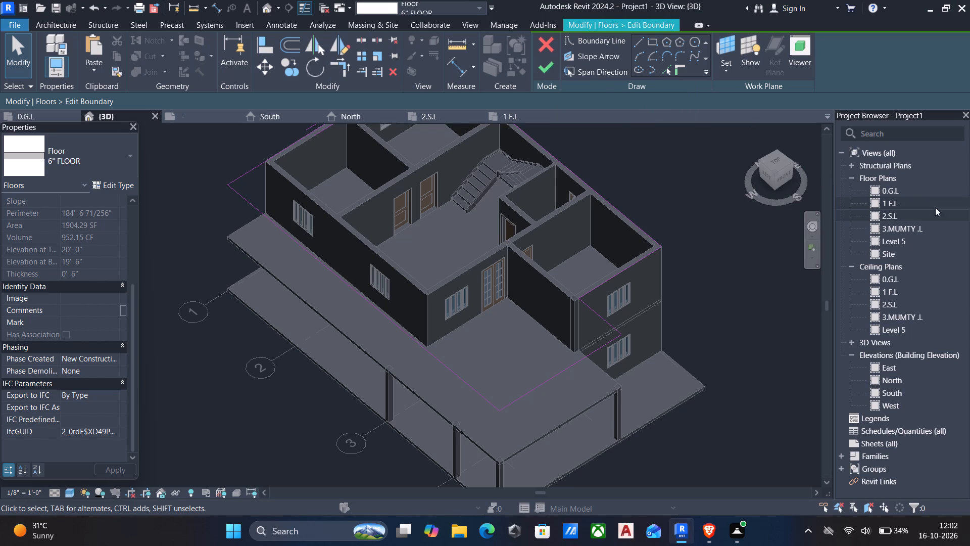
double_click(891, 215)
middle_drag(493, 327, 503, 309)
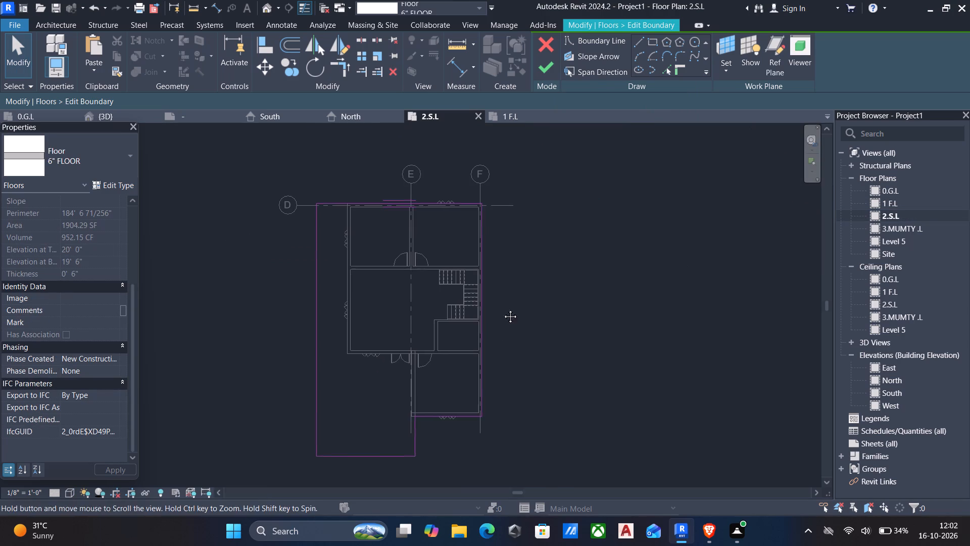
middle_drag(503, 309, 532, 284)
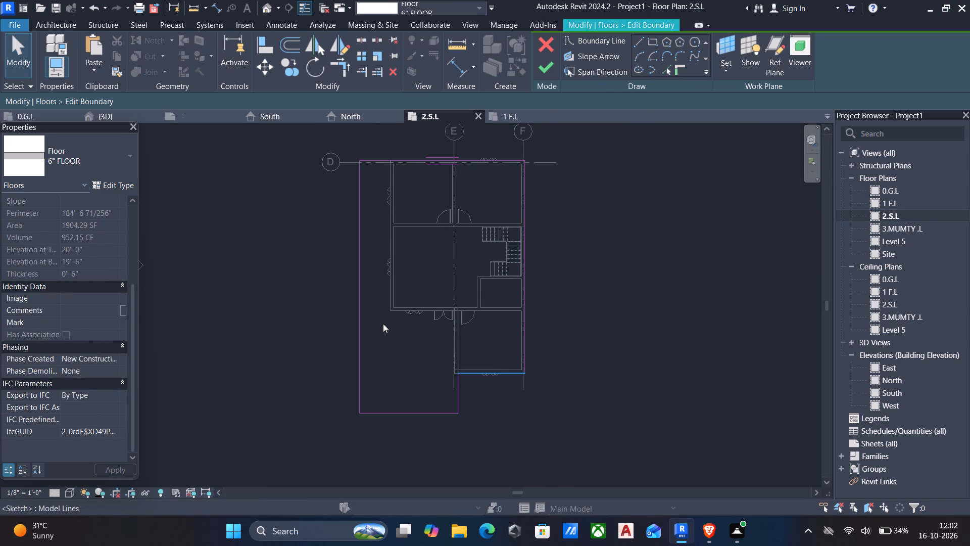
Align the slab sketch's long west boundary line with the outer face of the house's west wall.
text(al)
scroll(378, 278, up, 3)
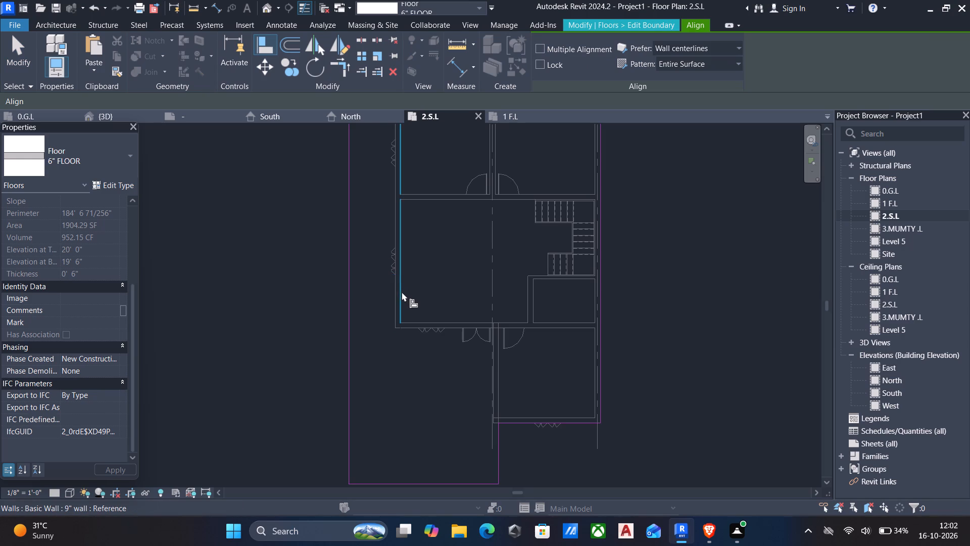
click(394, 294)
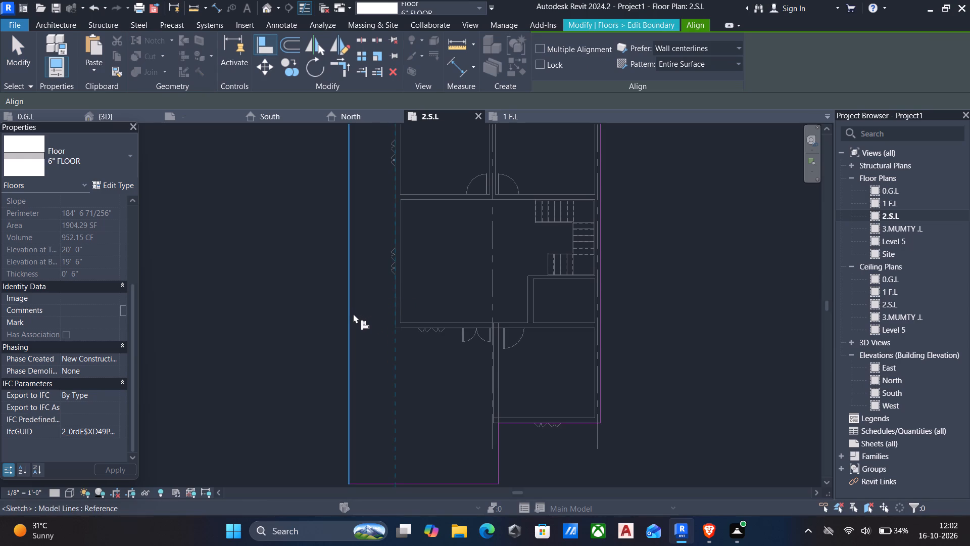
click(349, 316)
scroll(419, 371, down, 2)
middle_drag(445, 415, 469, 353)
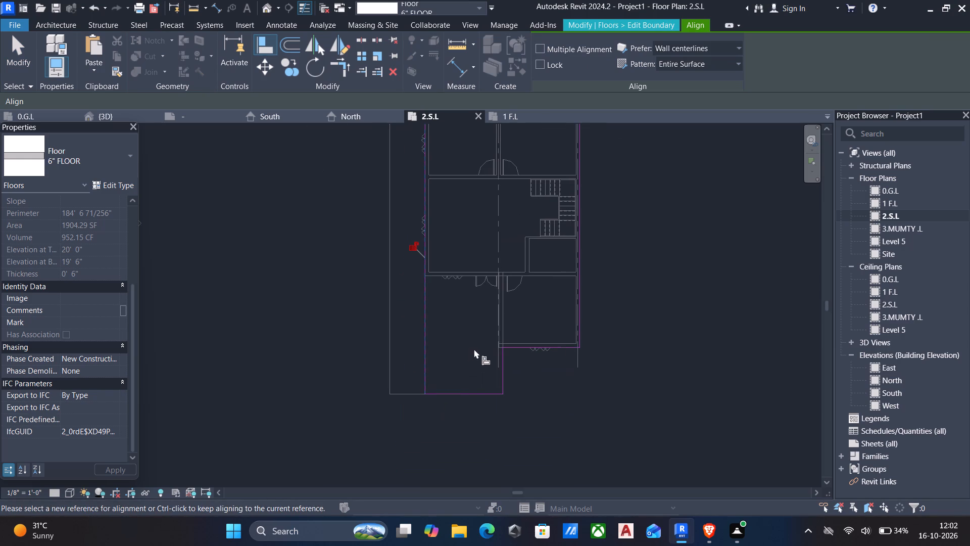
key(Escape)
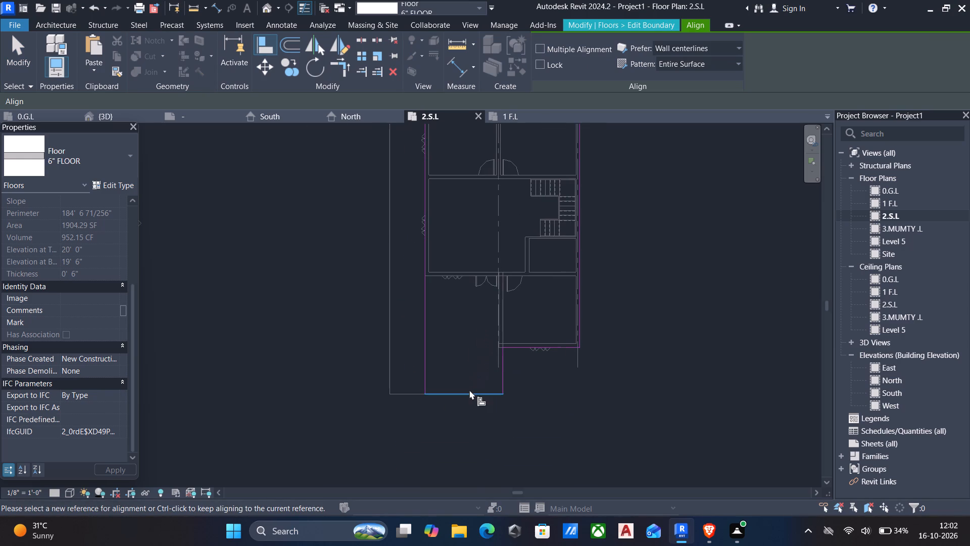
key(Escape)
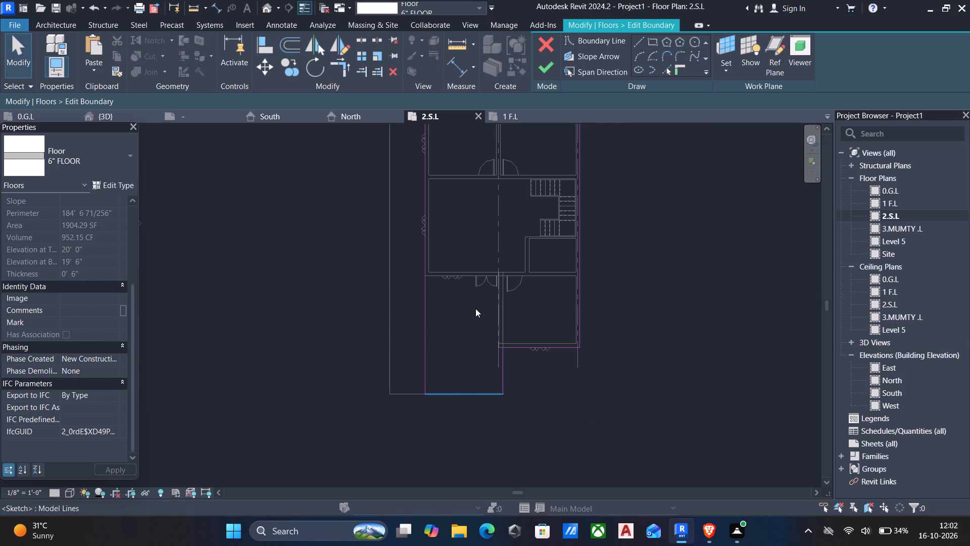
Draw a horizontal boundary line from the west boundary line eastward across the porch, just south of the double door.
scroll(475, 308, up, 3)
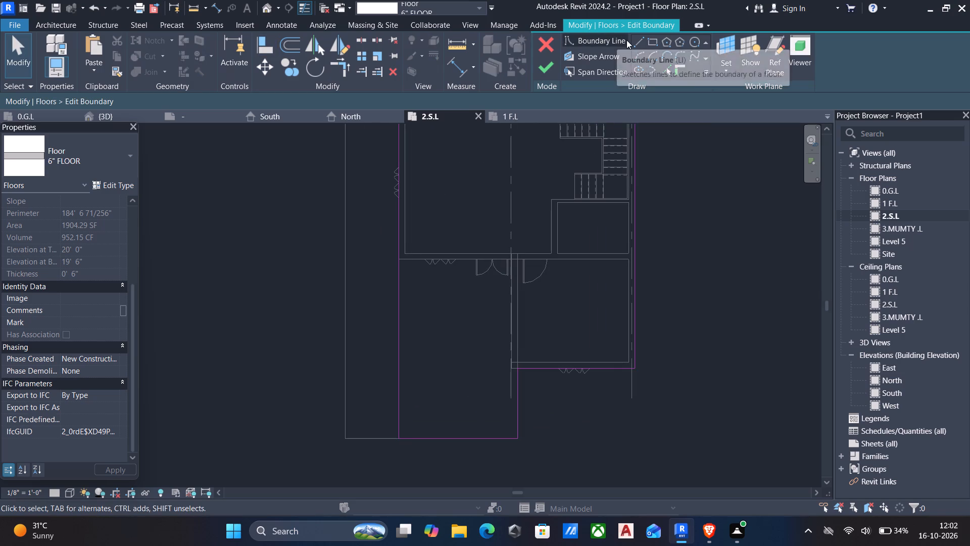
click(632, 41)
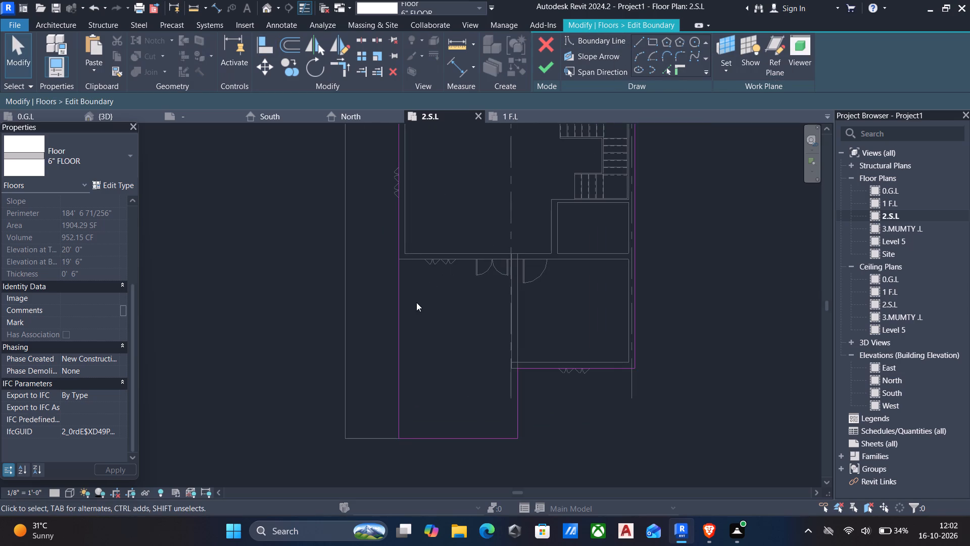
click(639, 41)
scroll(406, 287, up, 3)
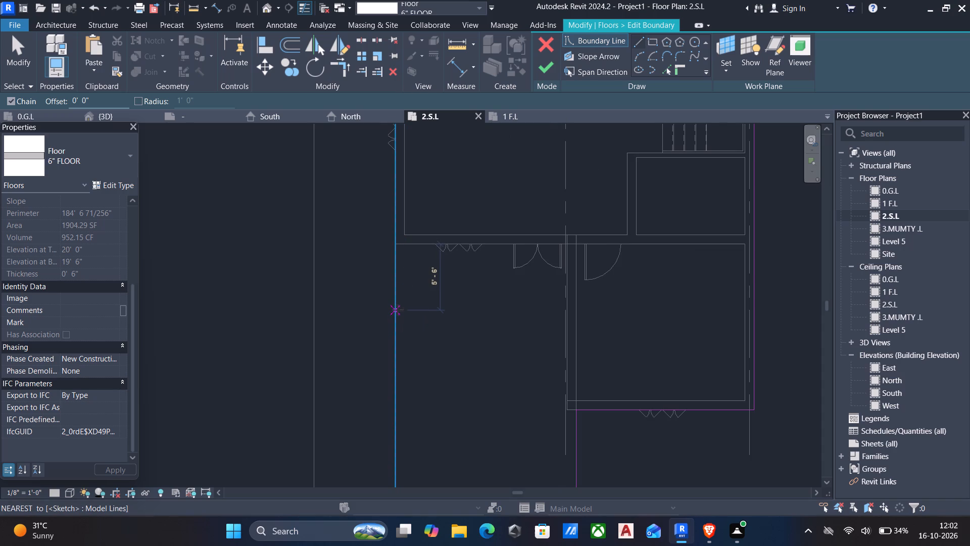
click(398, 301)
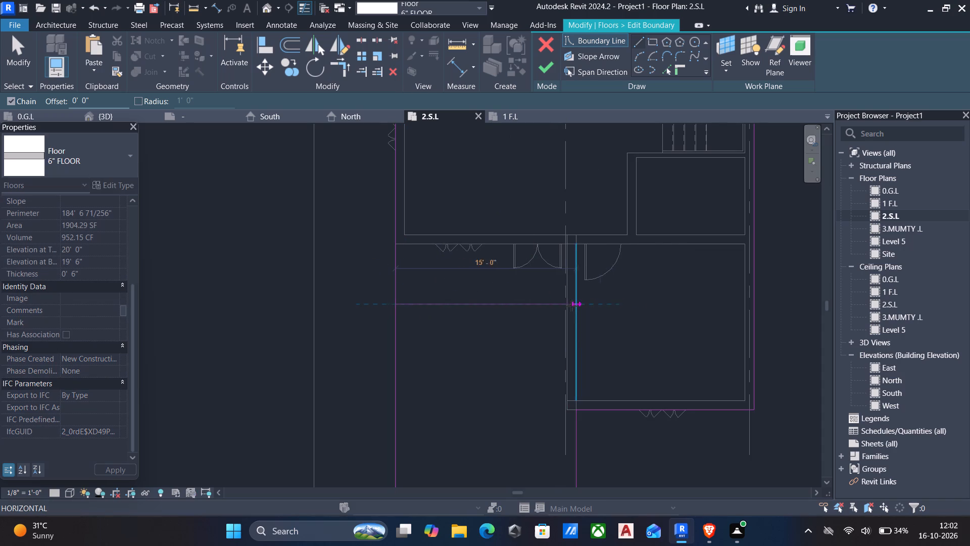
scroll(561, 307, up, 3)
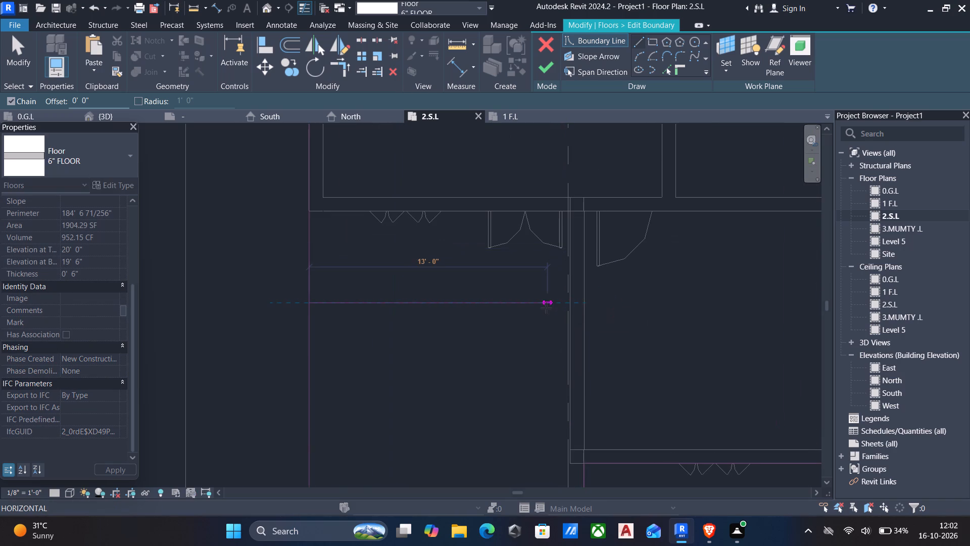
click(513, 309)
key(Escape)
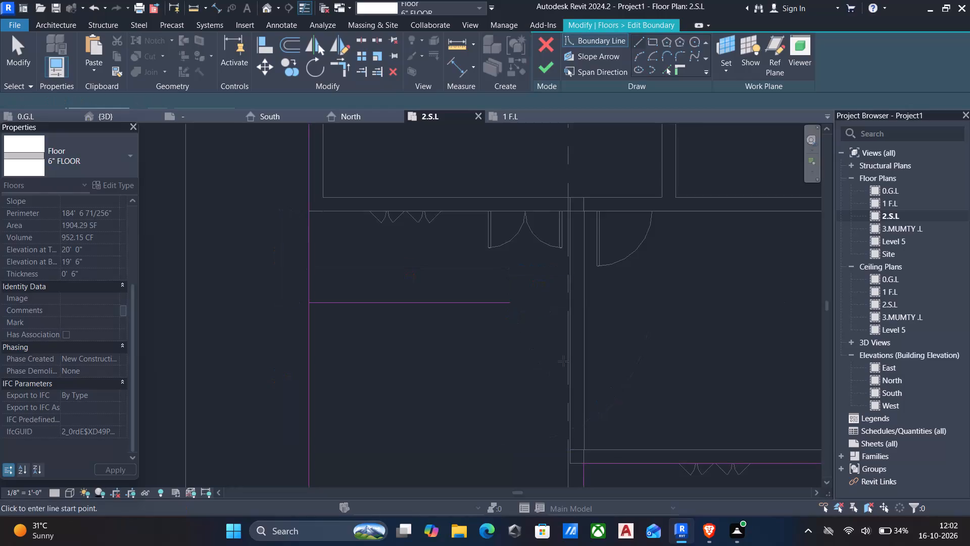
Draw a boundary line 4'-0" west from the projecting room's southwest outer corner and continue it north to the horizontal porch line.
middle_drag(563, 361, 571, 295)
scroll(570, 370, up, 4)
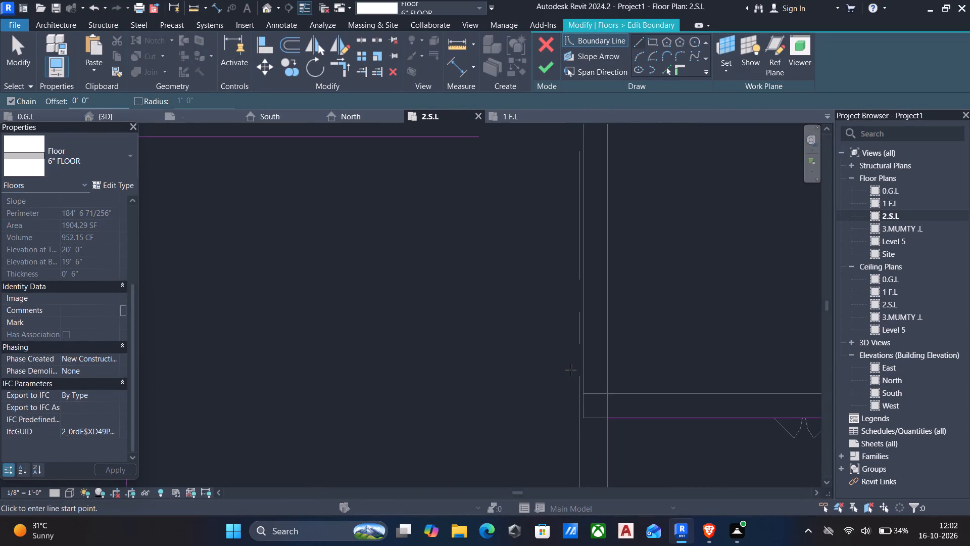
click(581, 418)
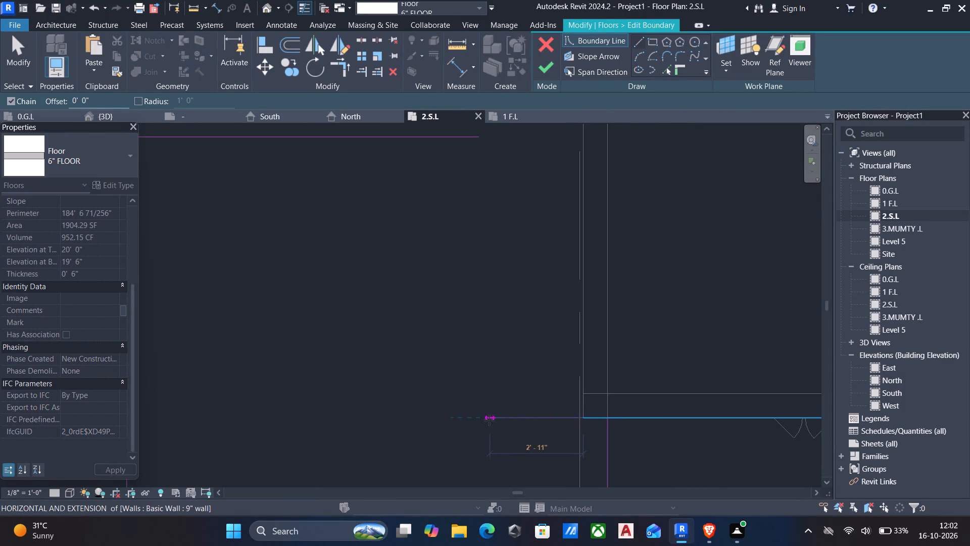
scroll(460, 423, down, 1)
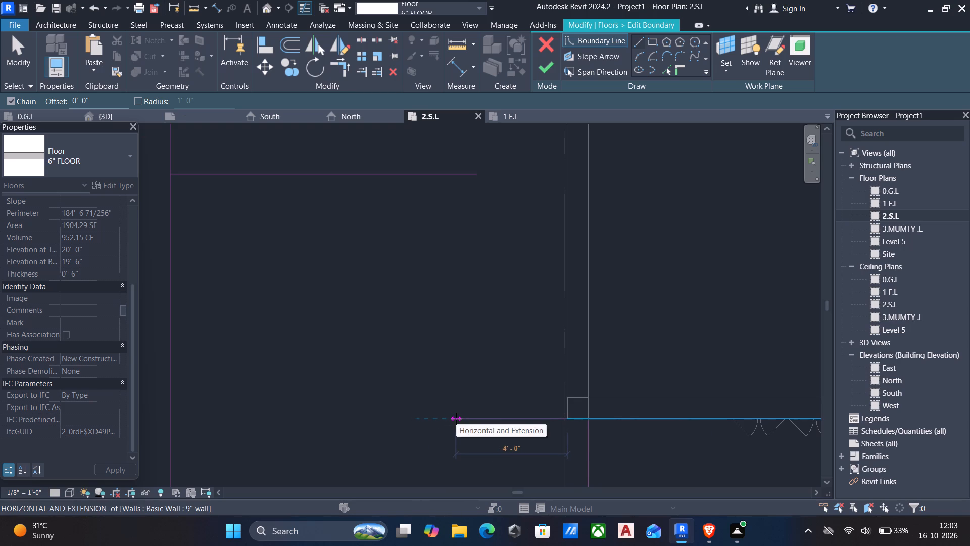
click(456, 419)
click(456, 178)
key(Escape)
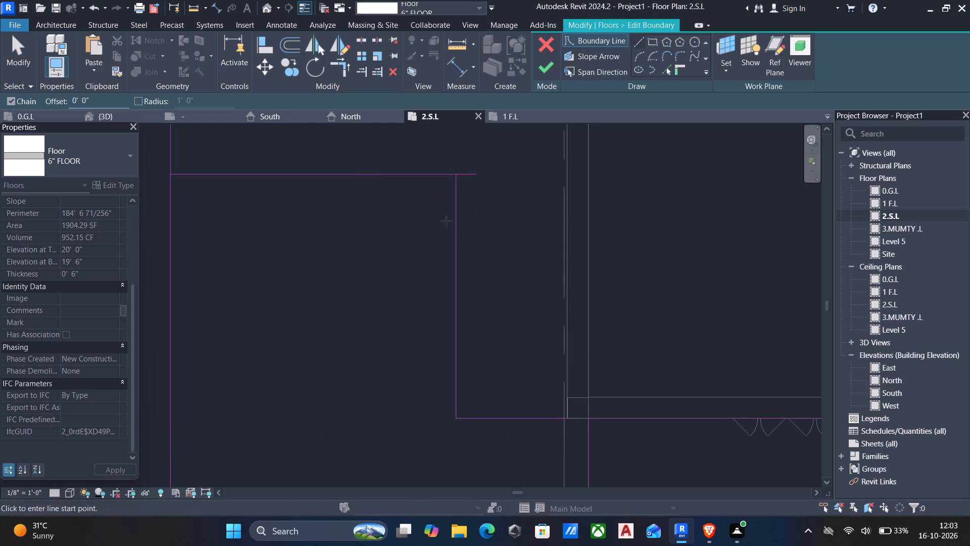
Trim the horizontal porch line and the new vertical boundary line to a clean corner.
key(t)
key(r)
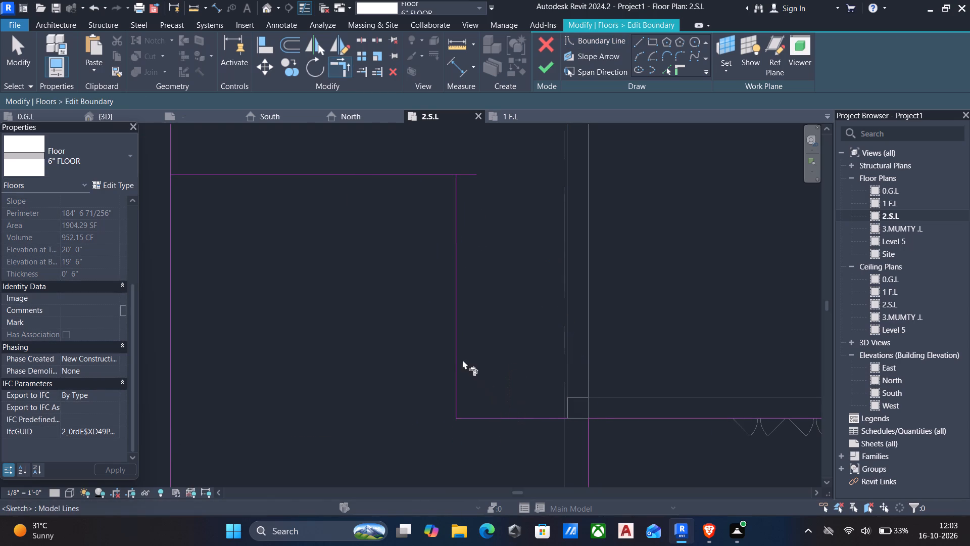
click(453, 348)
click(327, 169)
scroll(430, 253, down, 6)
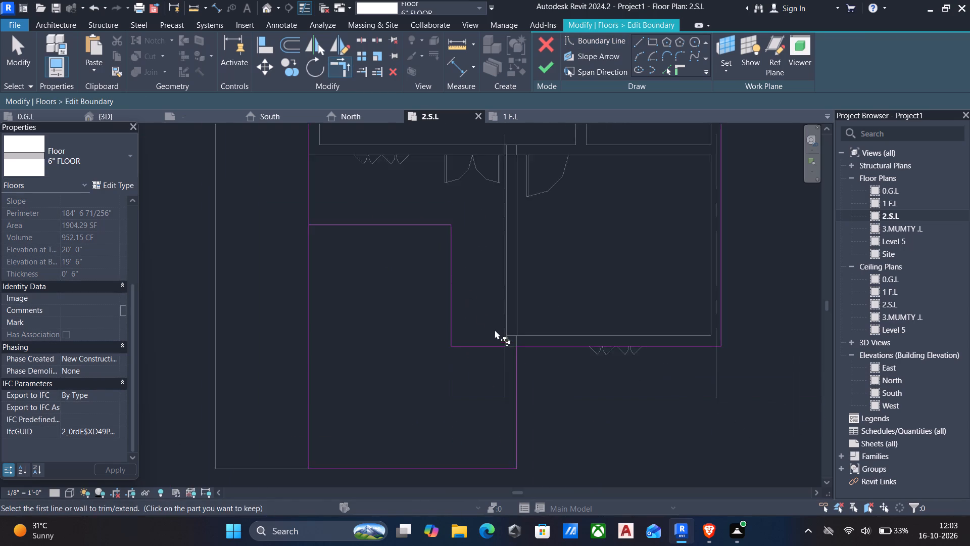
middle_drag(491, 356, 509, 299)
key(Escape)
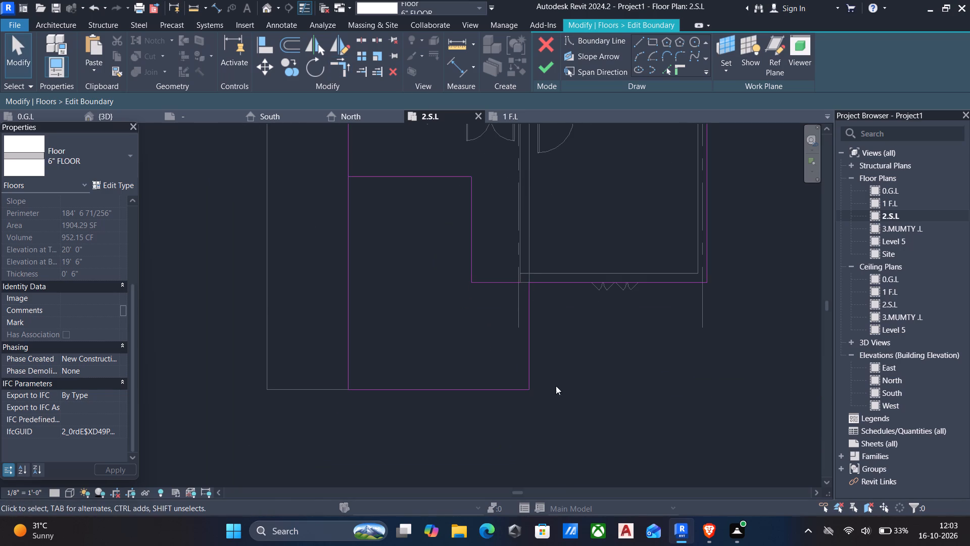
Delete the two old slab boundary lines enclosing the area south of the porch.
drag(561, 426, 451, 376)
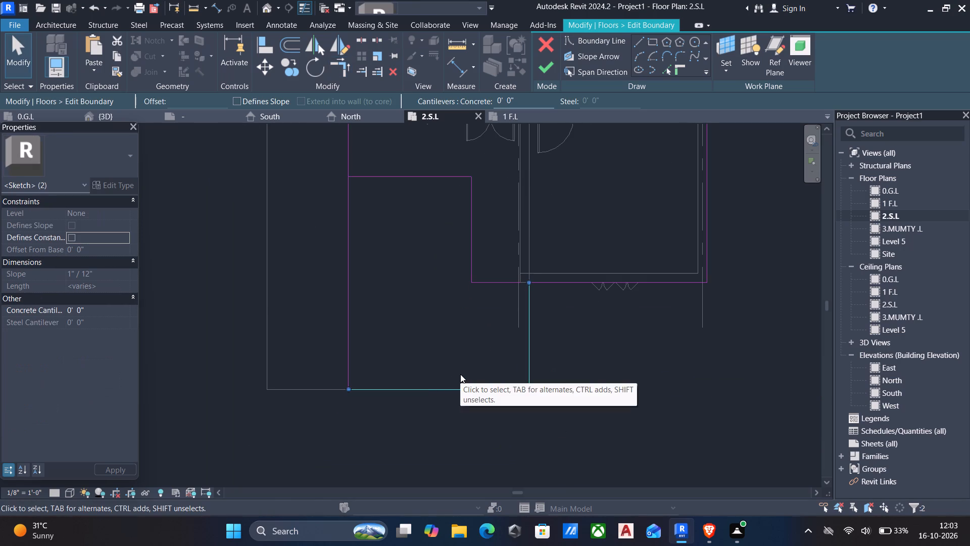
key(Delete)
Trim the long west boundary line to a corner with the horizontal porch line.
middle_drag(430, 278, 455, 414)
text(tr)
click(374, 262)
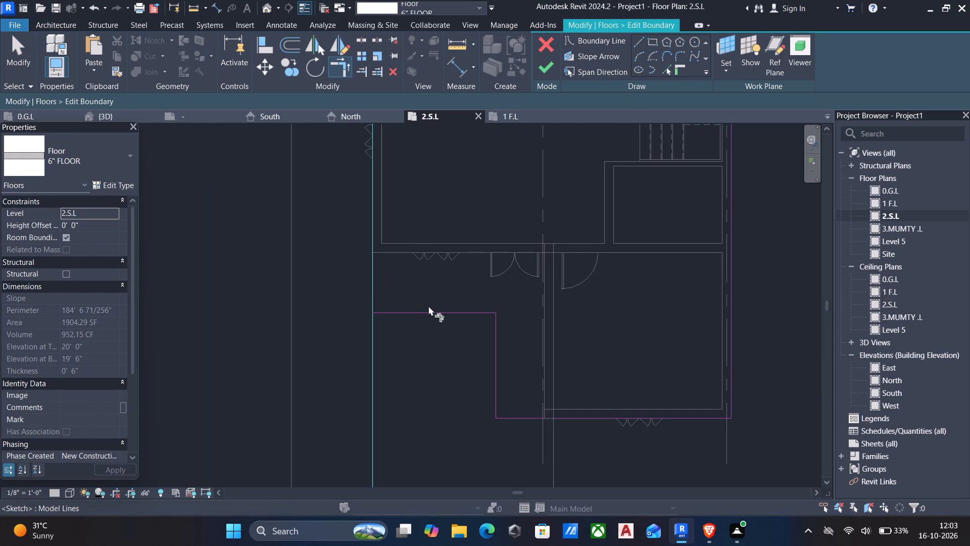
click(461, 313)
scroll(465, 312, down, 2)
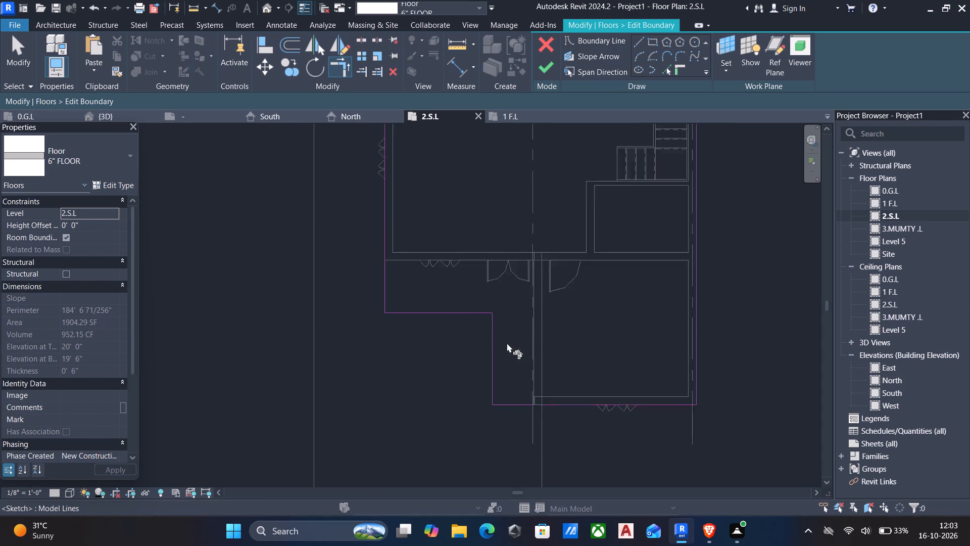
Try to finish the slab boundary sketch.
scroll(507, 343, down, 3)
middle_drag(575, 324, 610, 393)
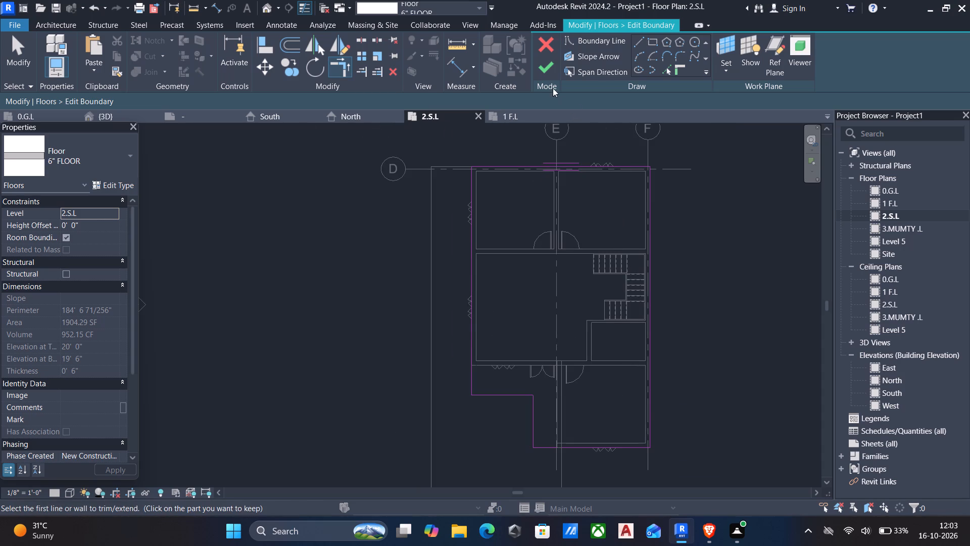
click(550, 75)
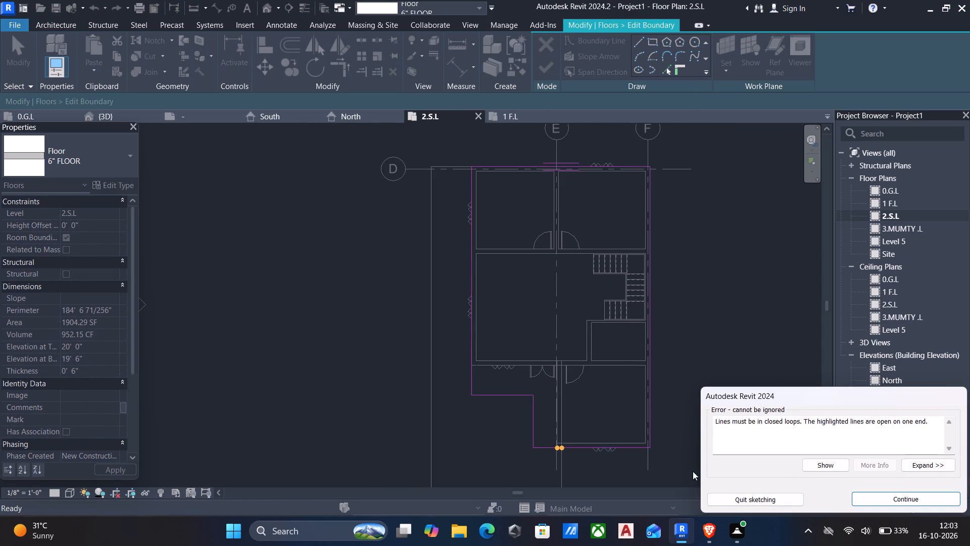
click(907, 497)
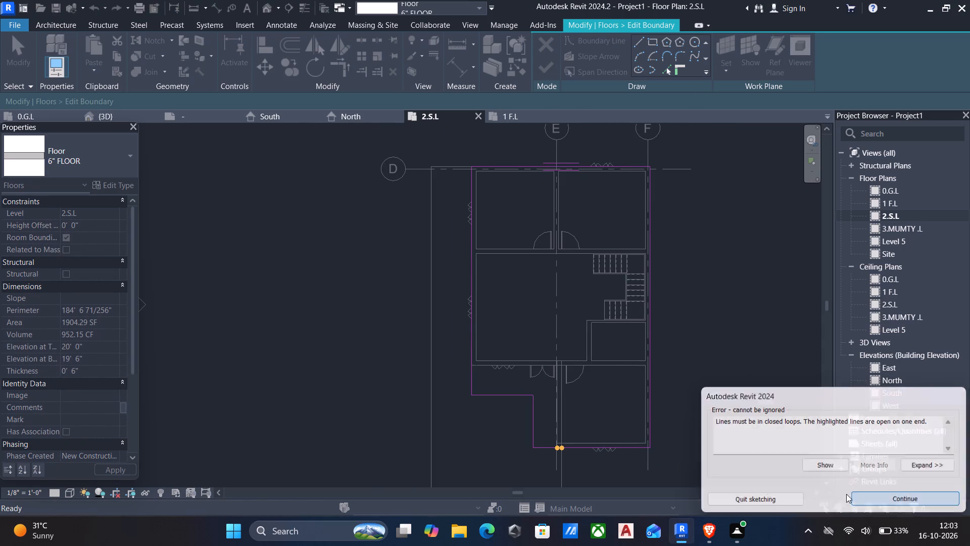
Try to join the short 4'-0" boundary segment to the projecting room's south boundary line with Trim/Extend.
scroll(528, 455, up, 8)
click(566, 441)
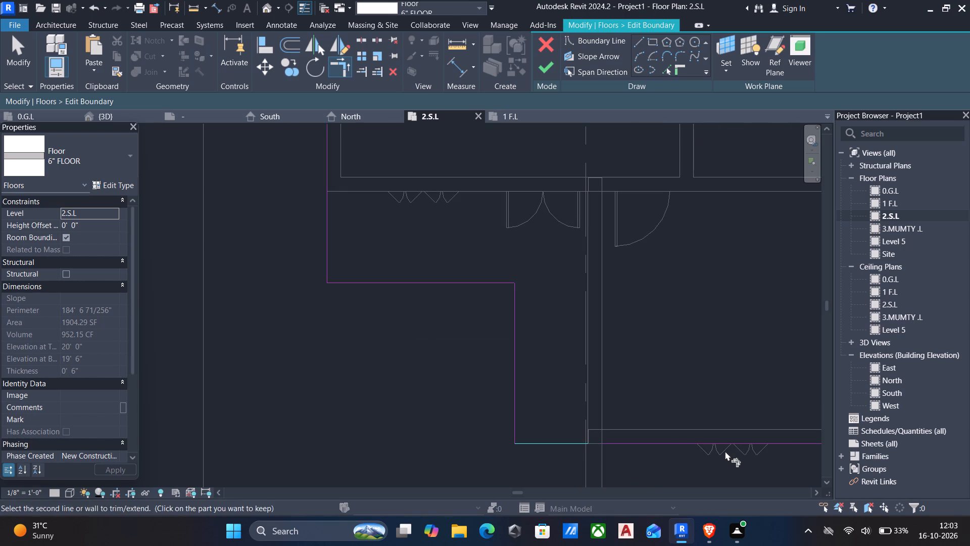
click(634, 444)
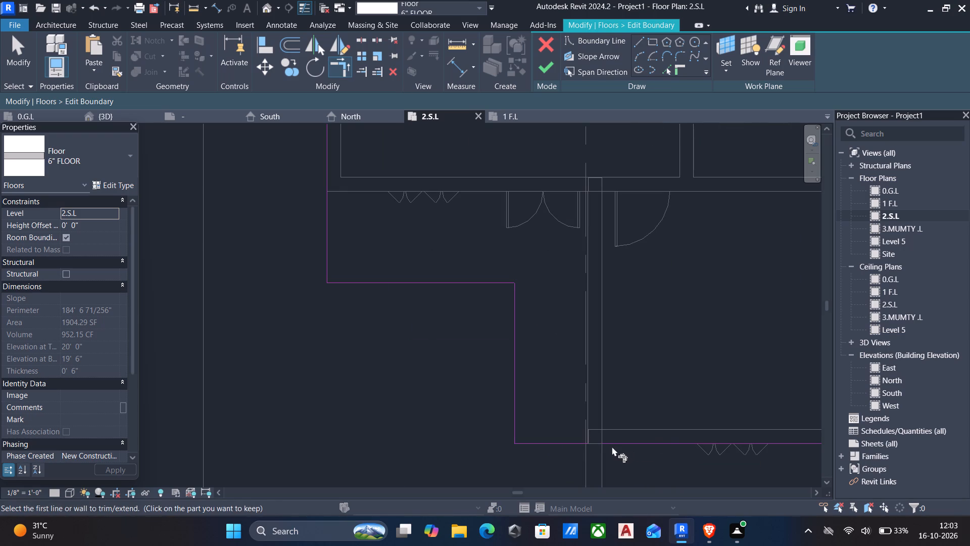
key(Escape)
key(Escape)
Delete the short 4'-0" south segment and extend the room's south boundary line to a corner with the vertical porch line.
click(579, 445)
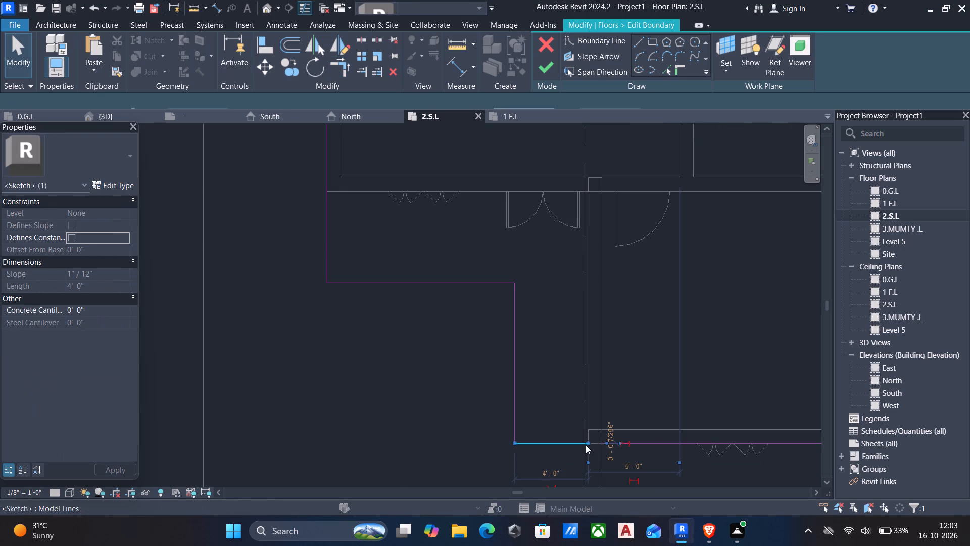
key(Delete)
key(t)
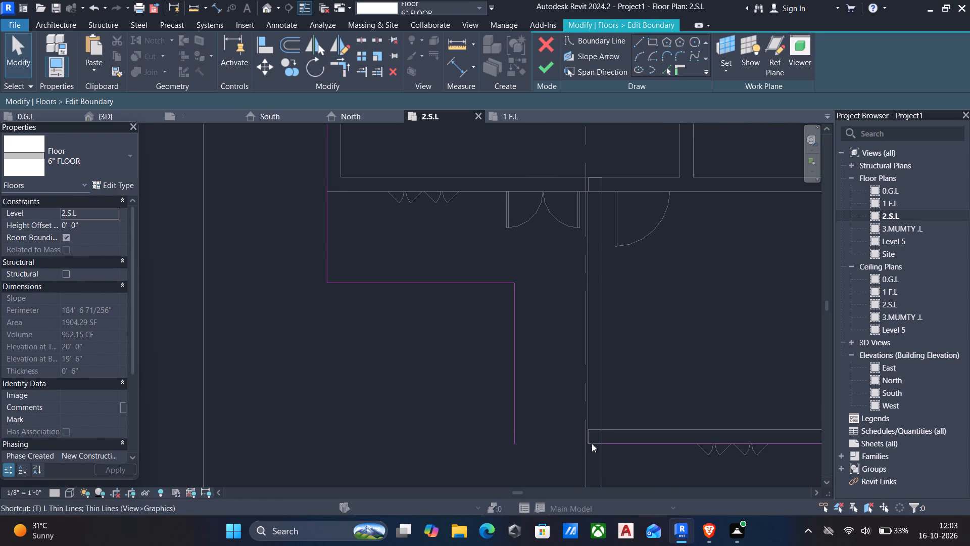
key(r)
click(644, 444)
click(517, 428)
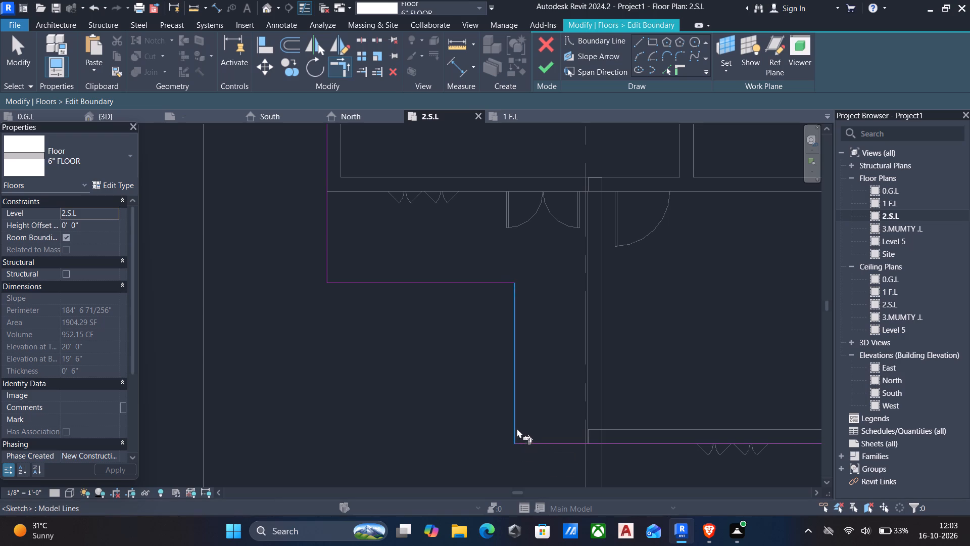
key(Escape)
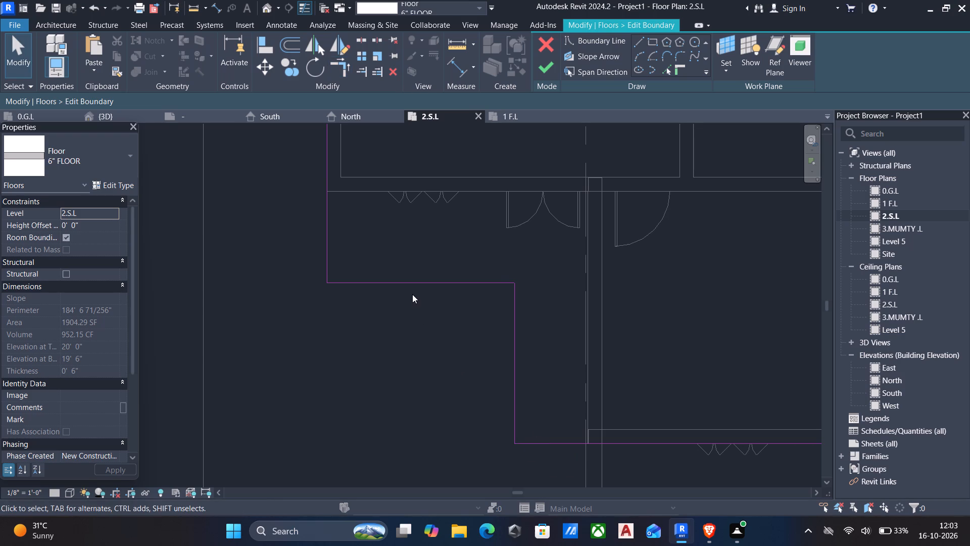
Nudge the porch lines to 4'-2" south of the double-door wall and 3'-10" west of the projecting room, and finish the slab boundary.
click(408, 285)
key(Up)
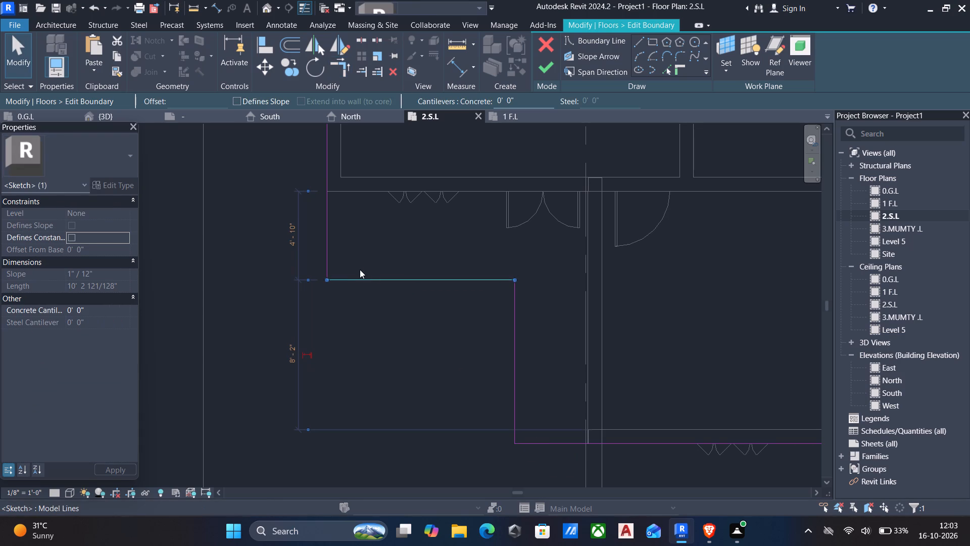
key(Up)
key(Up)
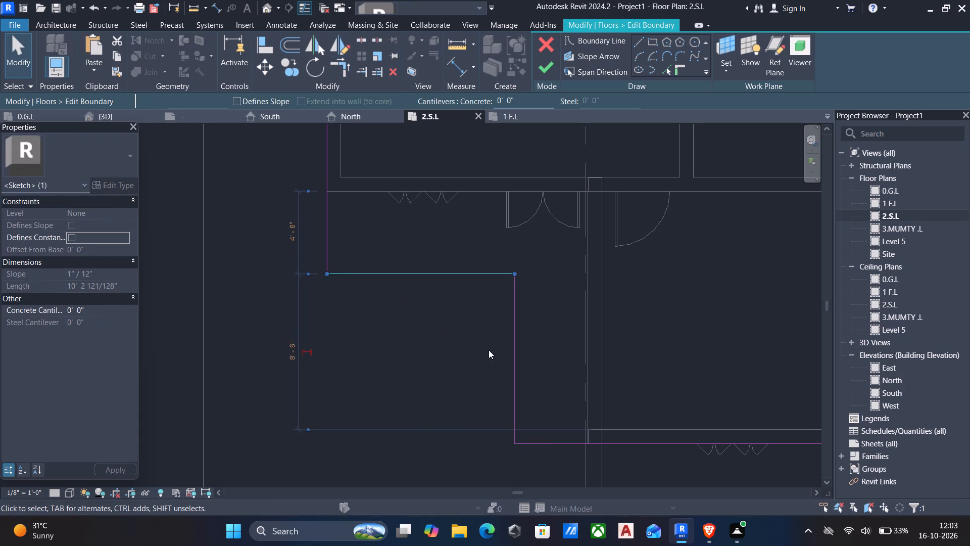
click(511, 357)
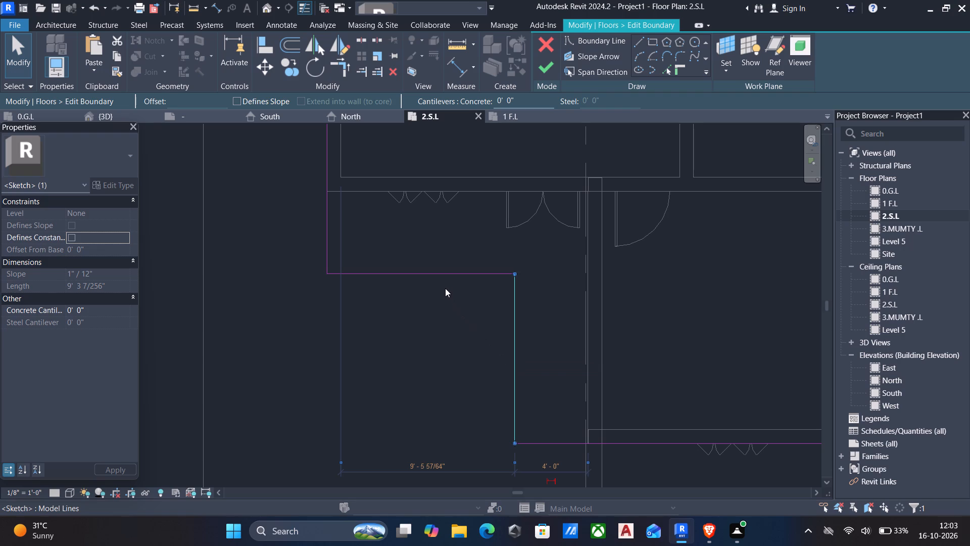
key(Right)
click(441, 277)
key(Up)
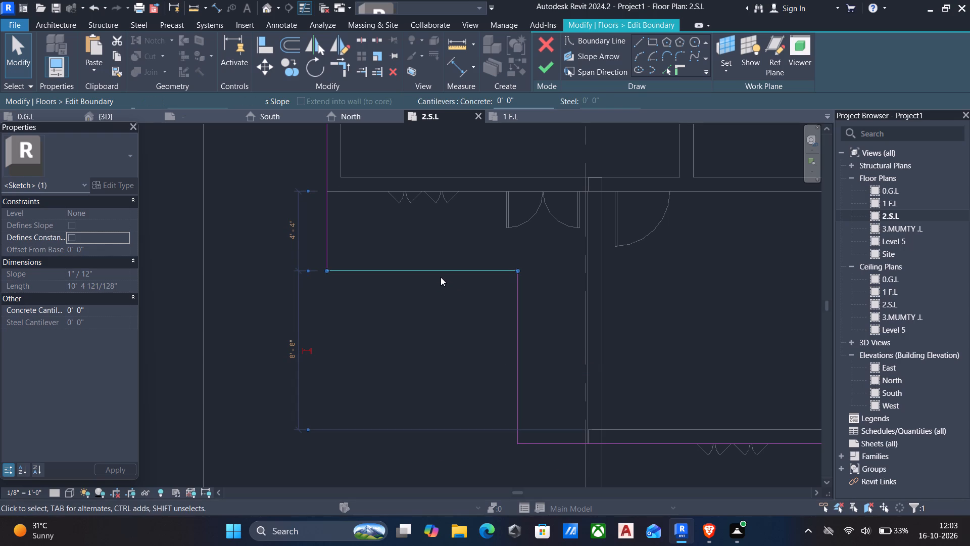
key(Up)
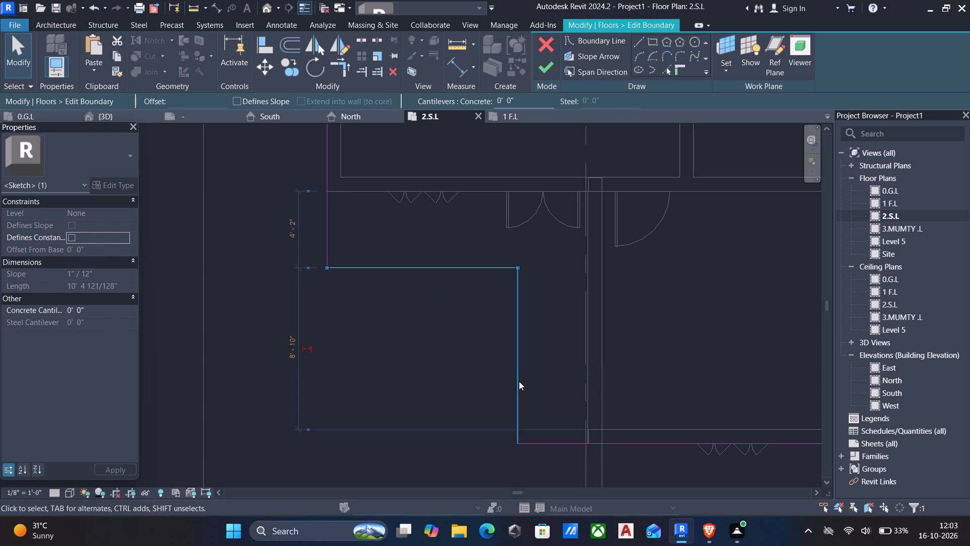
click(518, 385)
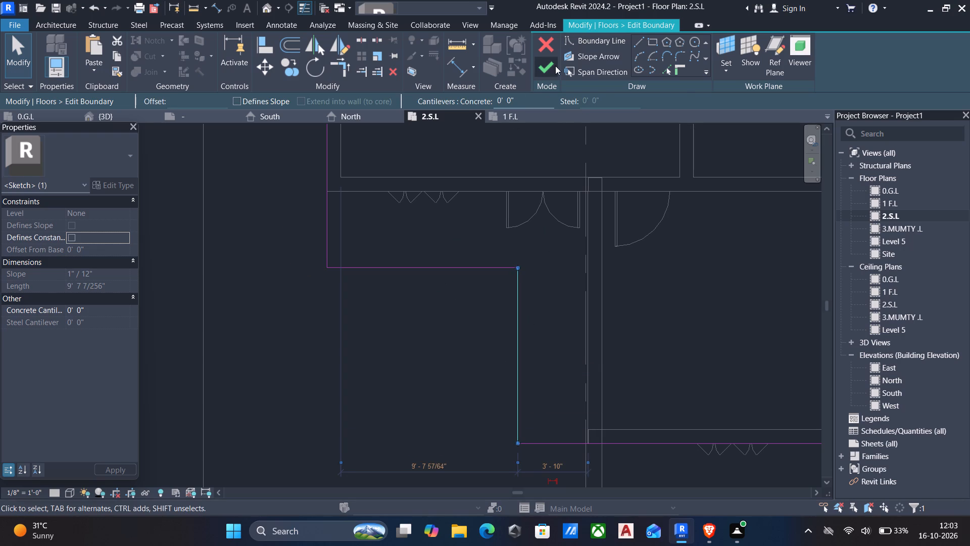
click(546, 67)
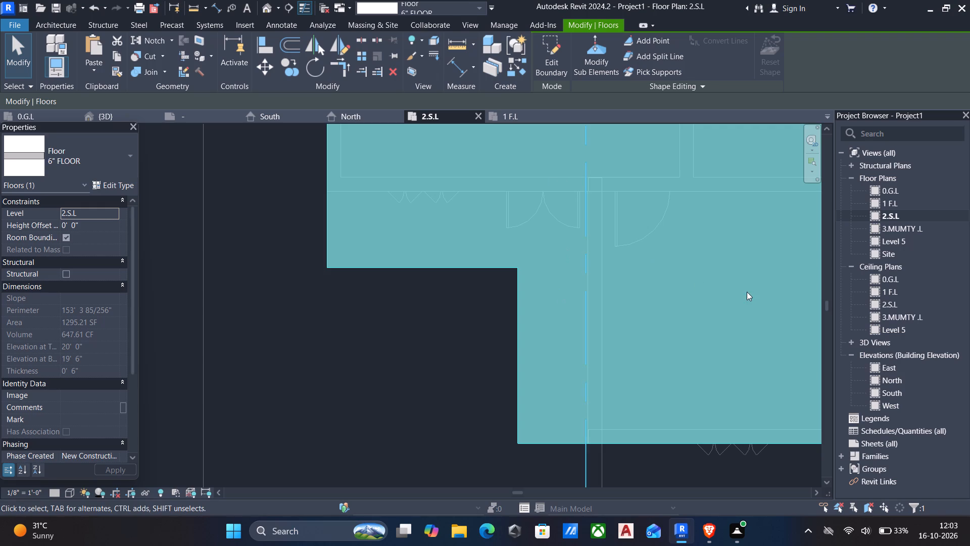
Open the 3D view and examine the reshaped top slab and the porch edge from several angles.
click(269, 7)
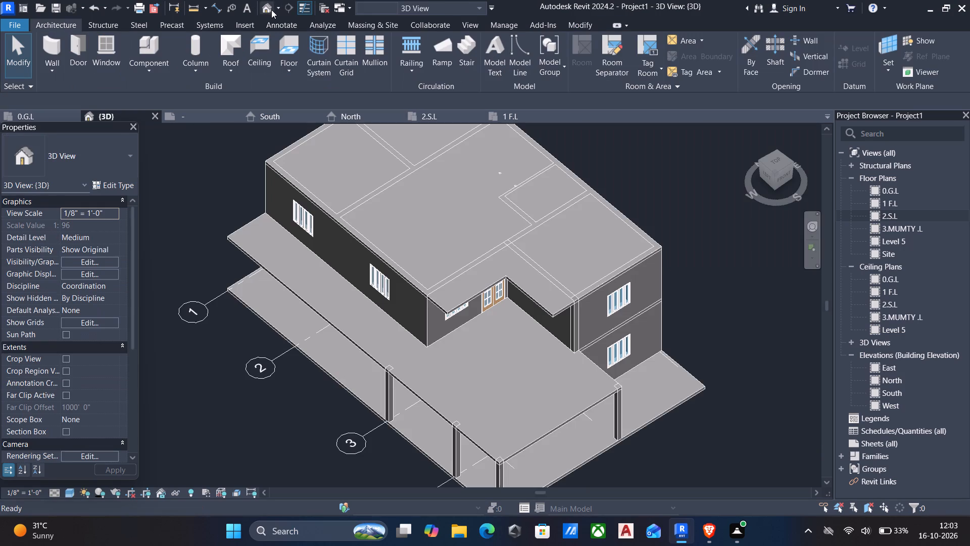
scroll(261, 36, down, 1)
middle_drag(356, 227, 330, 154)
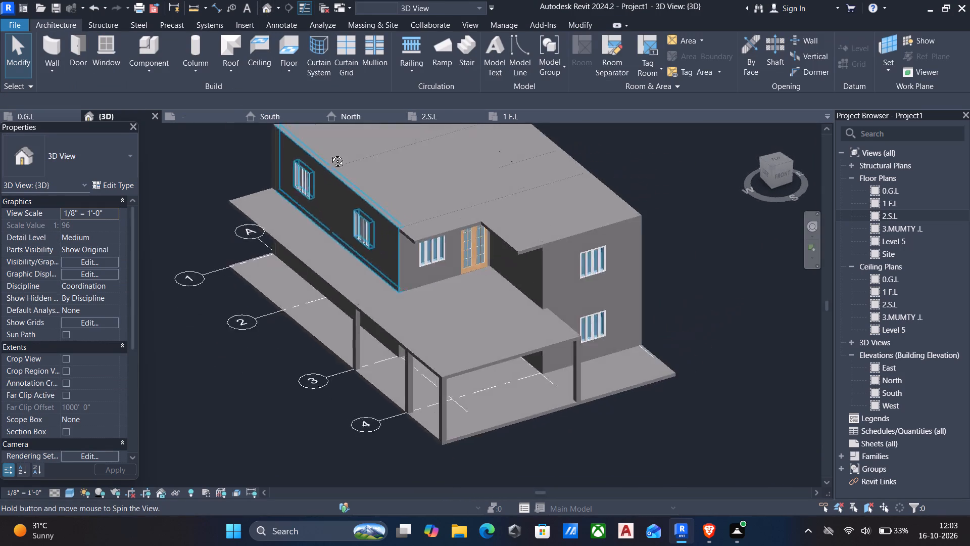
middle_drag(330, 154, 396, 111)
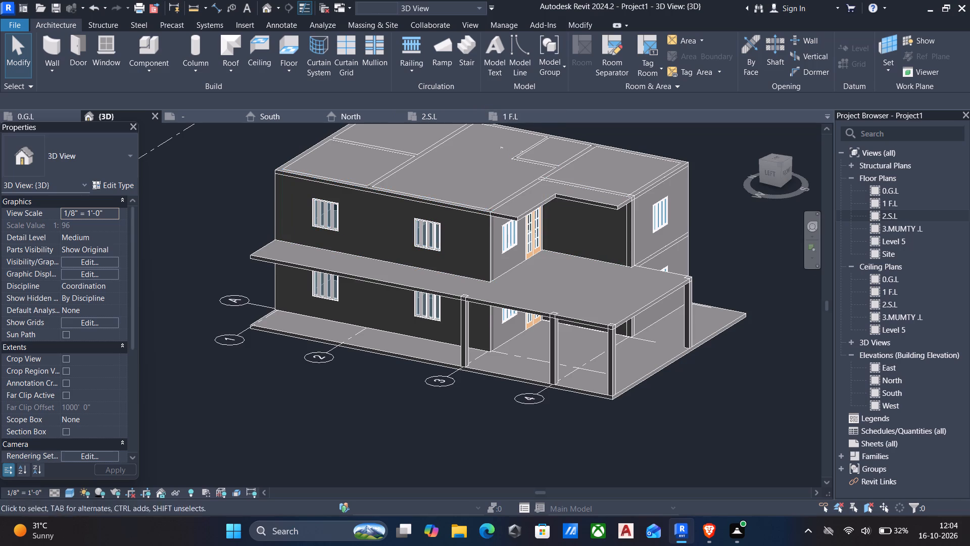
click(901, 214)
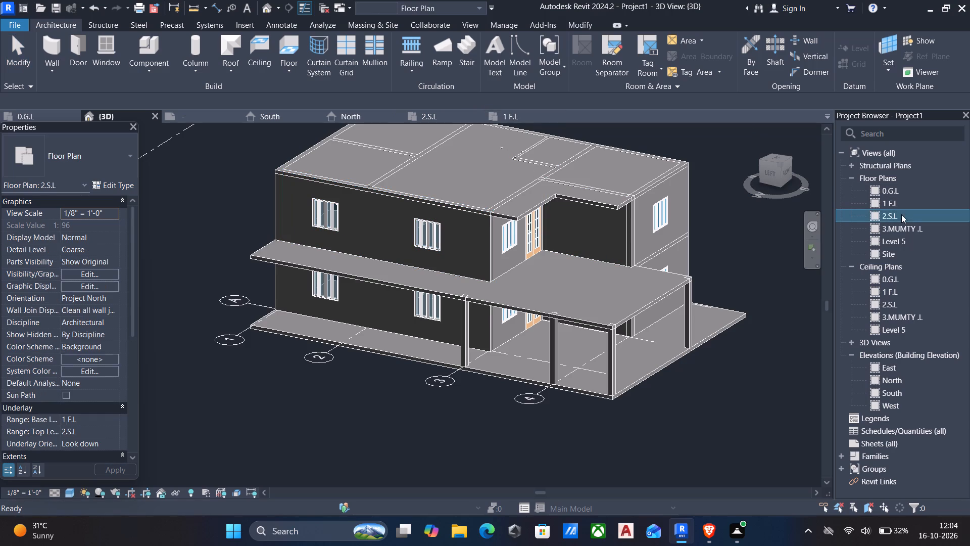
click(774, 155)
shift+middle_drag(758, 180, 771, 200)
shift+scroll(761, 189, down, 1)
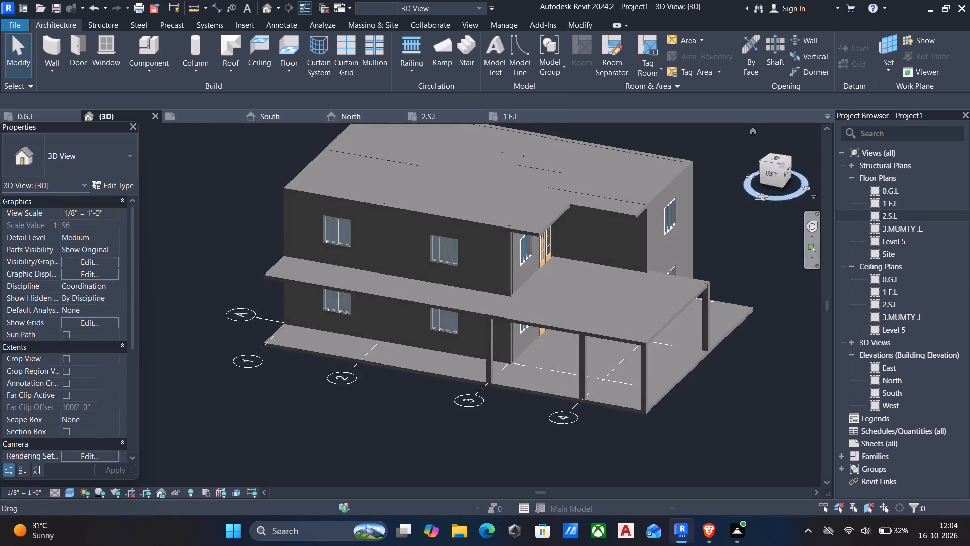
shift+middle_drag(771, 200, 799, 268)
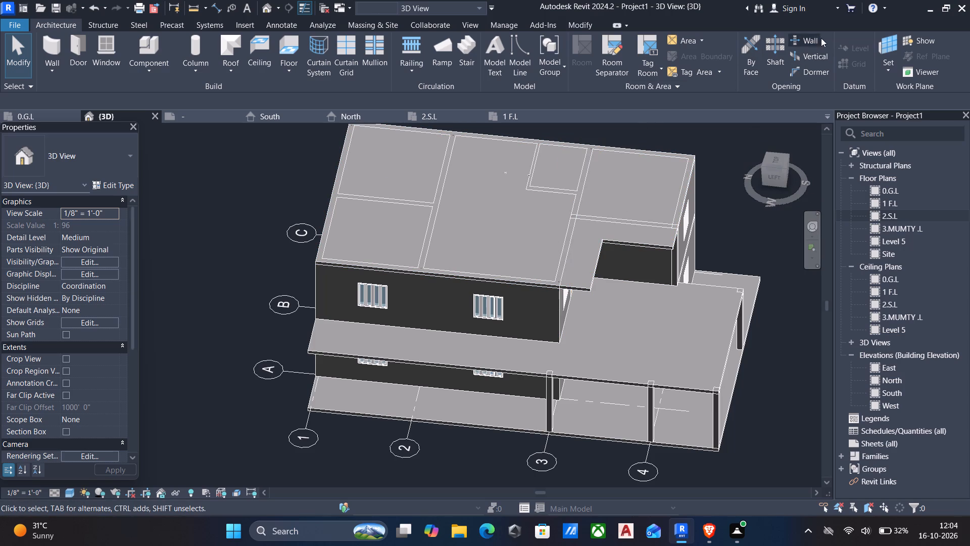
Create a shaft opening in the 1 F.L plan with a rectangular boundary about 6'-10" by 11'-1" around the staircase.
click(777, 57)
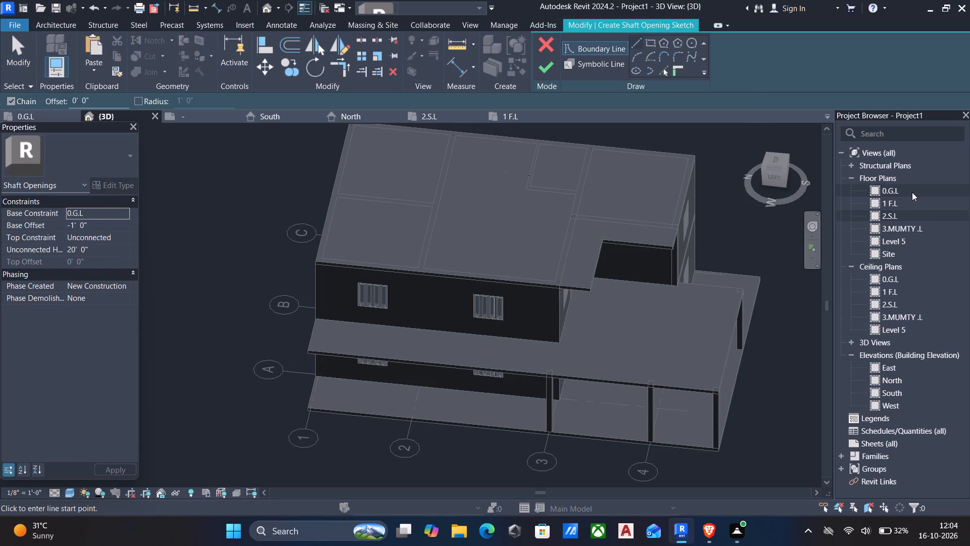
double_click(902, 204)
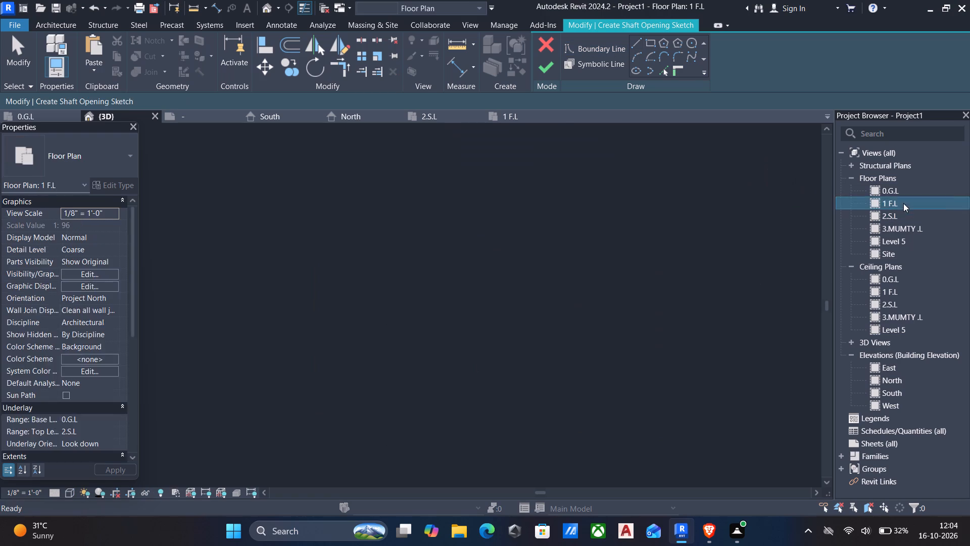
click(650, 40)
scroll(451, 255, up, 4)
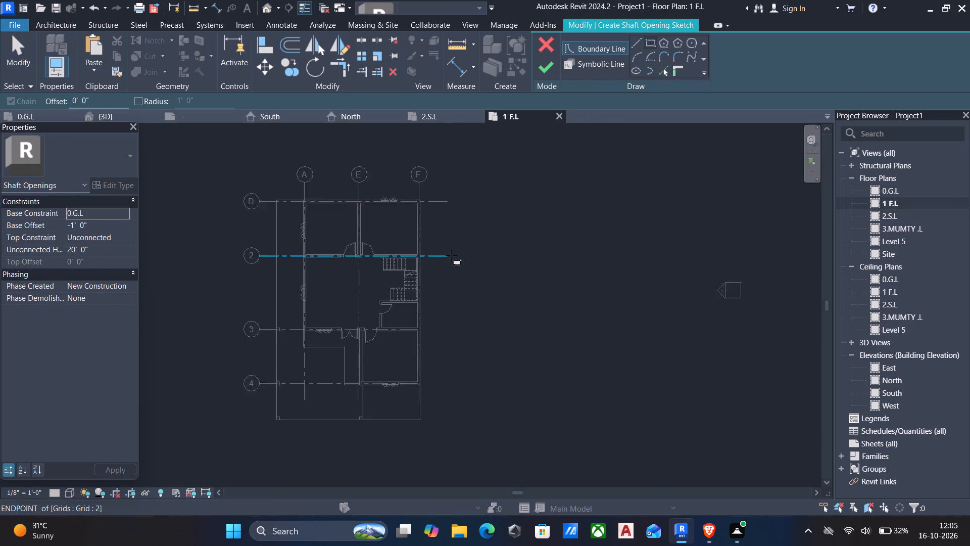
scroll(451, 255, up, 1)
scroll(387, 269, up, 7)
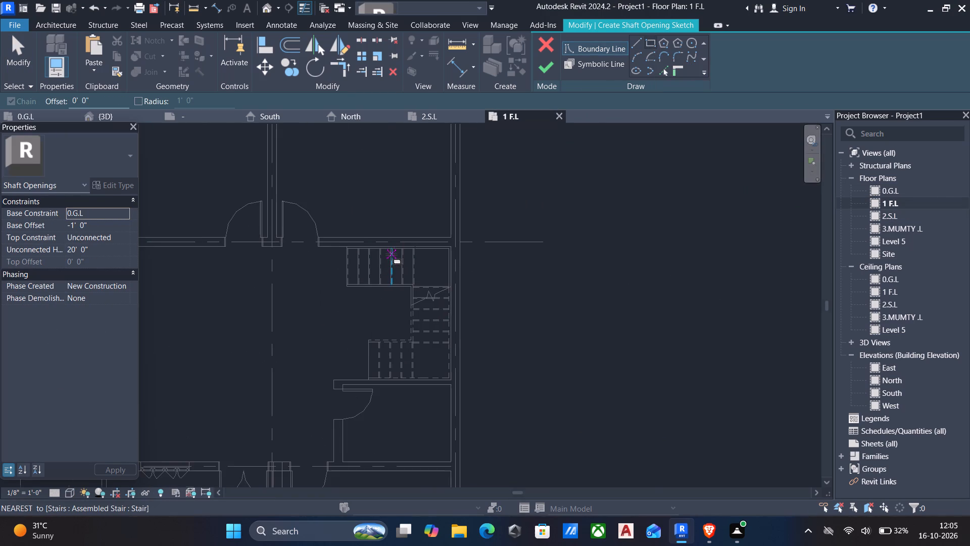
scroll(377, 381, up, 3)
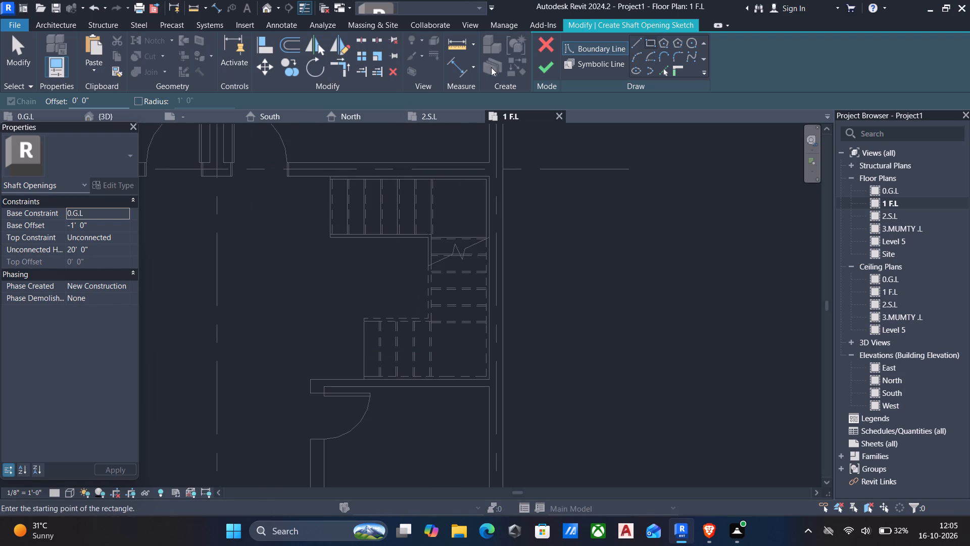
scroll(452, 397, up, 4)
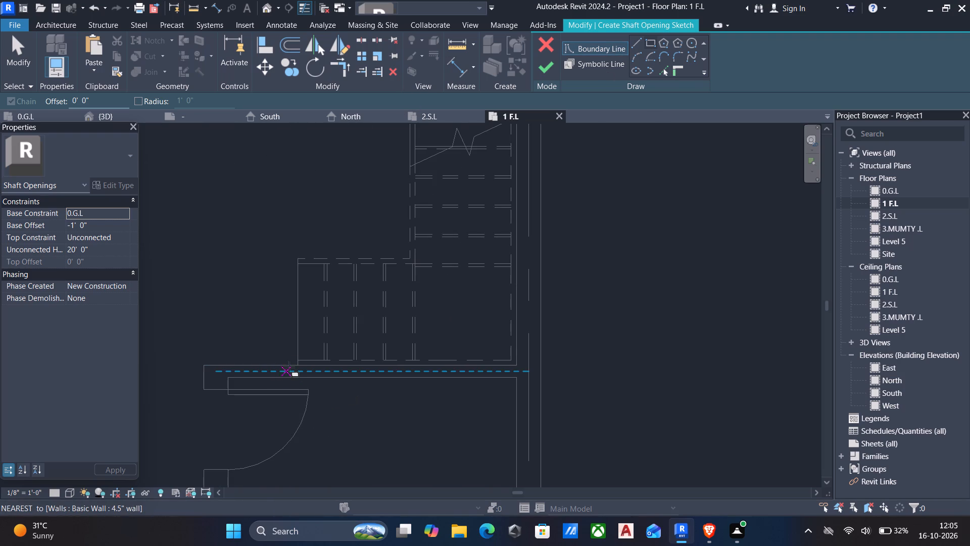
click(297, 366)
middle_drag(353, 255, 356, 353)
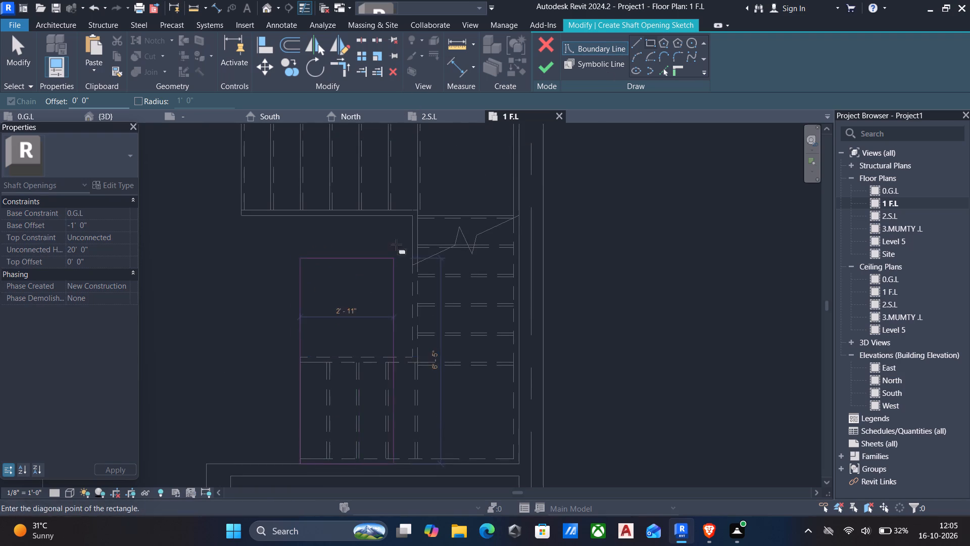
middle_drag(415, 224, 419, 330)
click(525, 214)
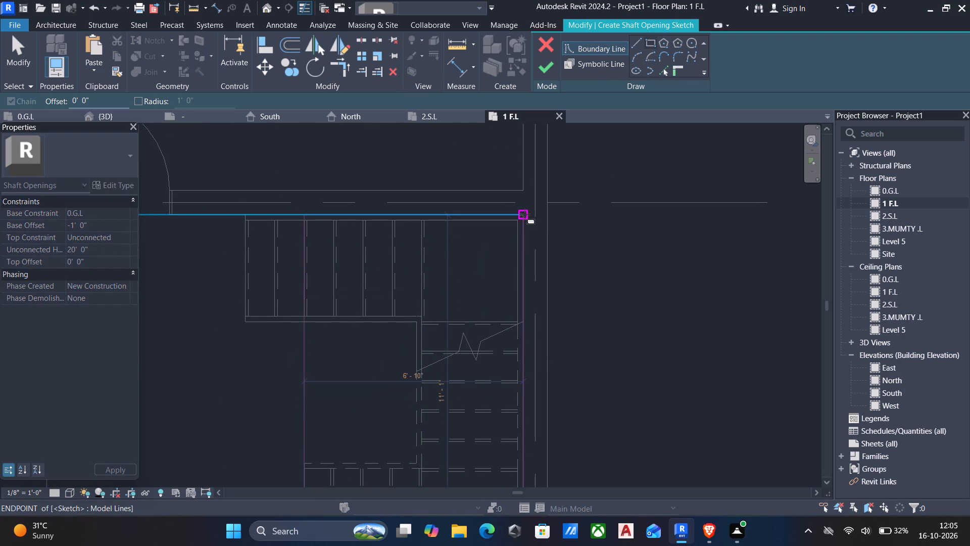
key(Escape)
click(540, 67)
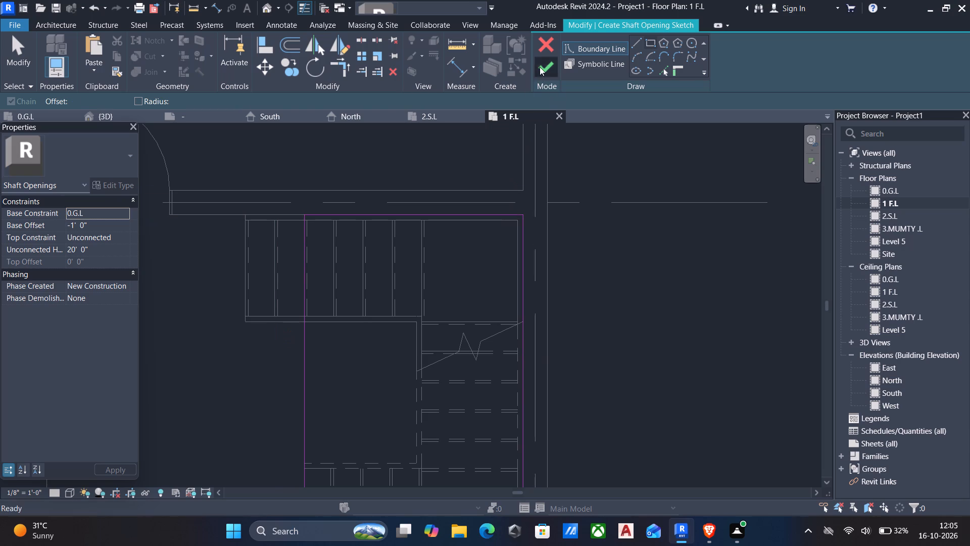
Select the stair shaft opening in the 3D view and set its base offset to 0'.
scroll(412, 261, down, 5)
scroll(439, 214, down, 4)
scroll(364, 244, down, 1)
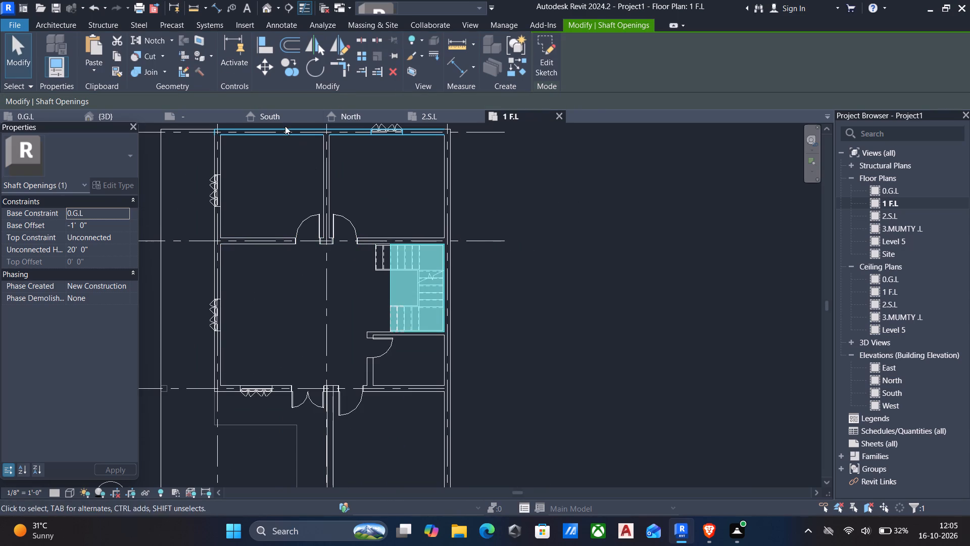
click(267, 7)
scroll(393, 166, down, 3)
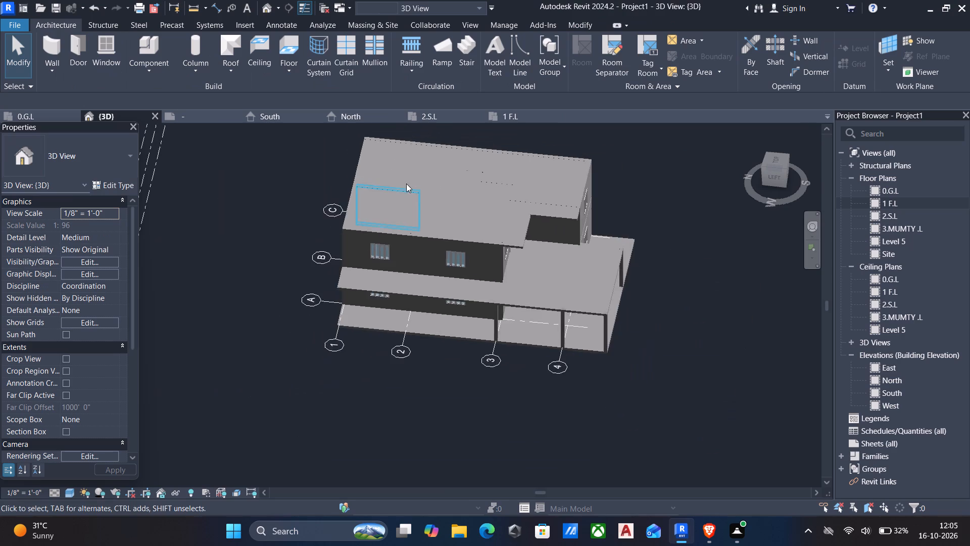
shift+middle_drag(404, 186, 232, 134)
shift+middle_drag(752, 374, 193, 151)
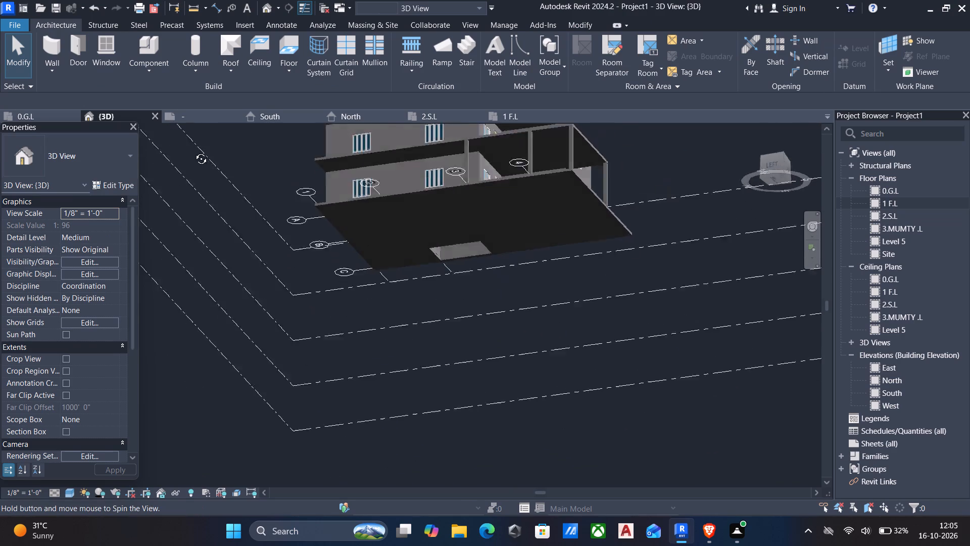
shift+middle_drag(193, 151, 506, 185)
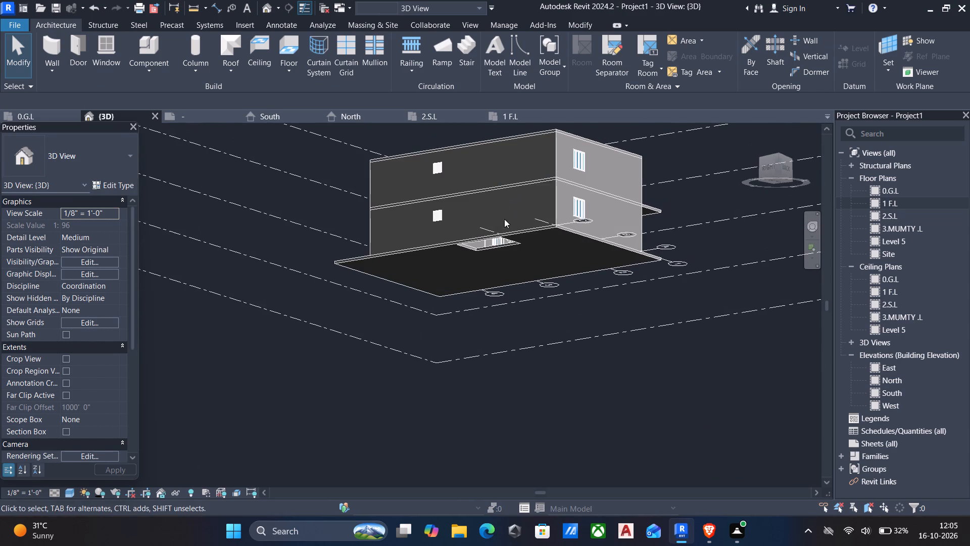
click(498, 244)
shift+middle_drag(486, 265, 487, 301)
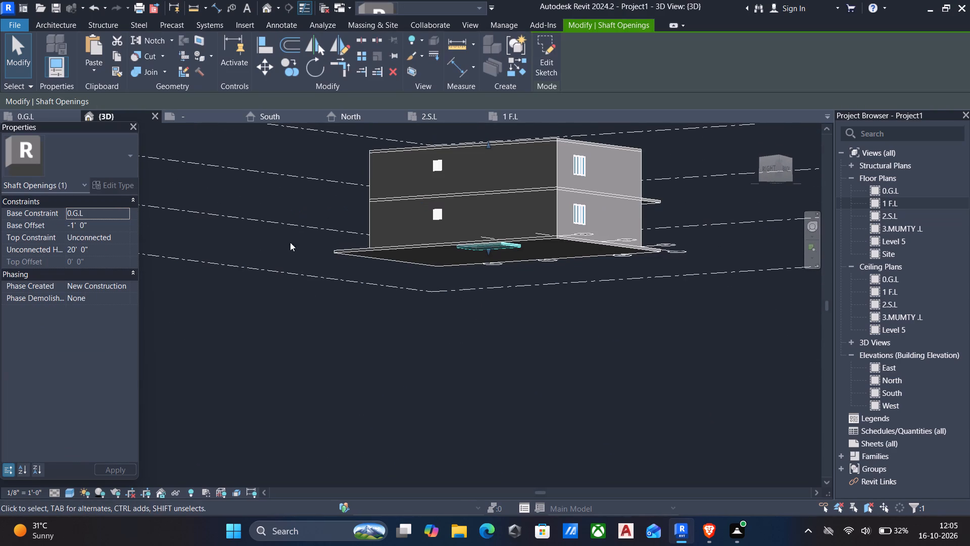
click(96, 222)
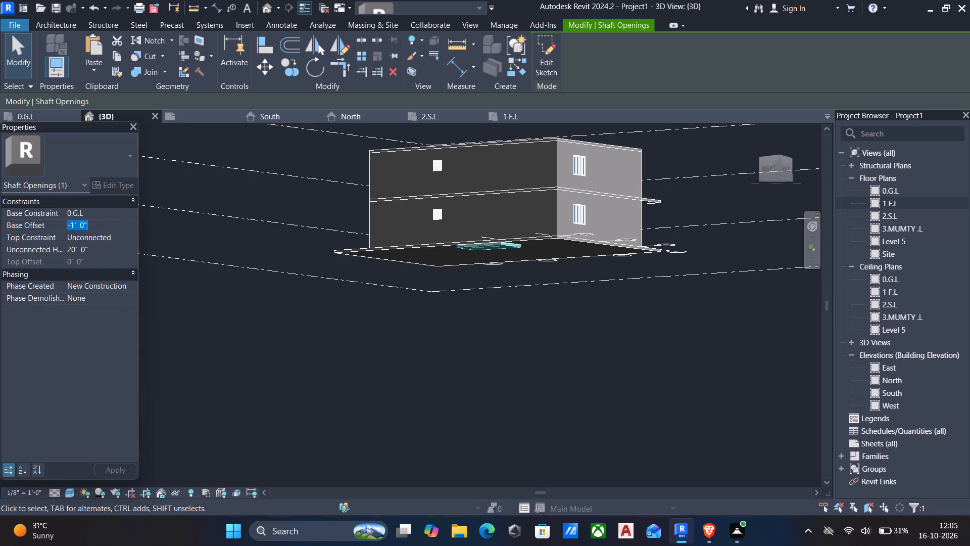
text(0')
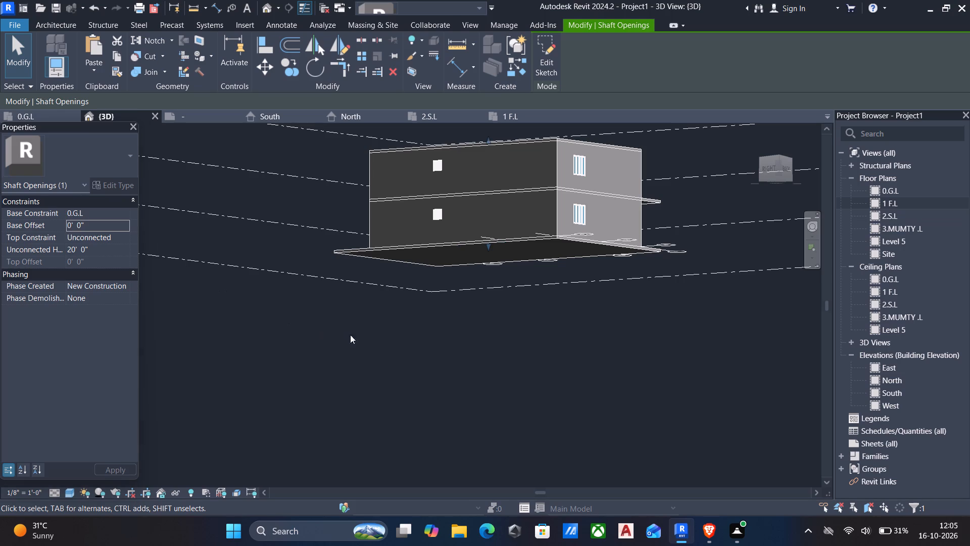
Set the shaft opening's top constraint to level 3.MUMTY .L.
click(122, 236)
click(116, 288)
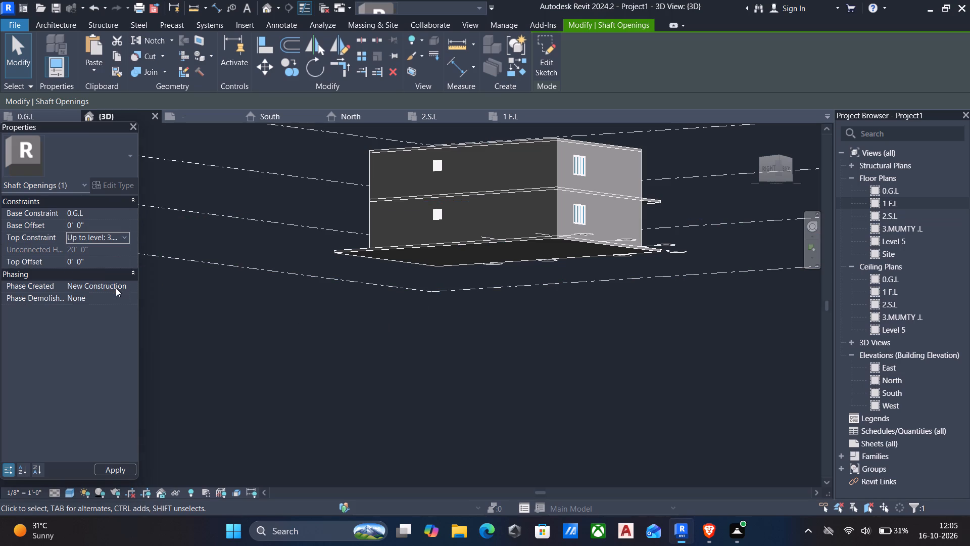
scroll(446, 342, down, 1)
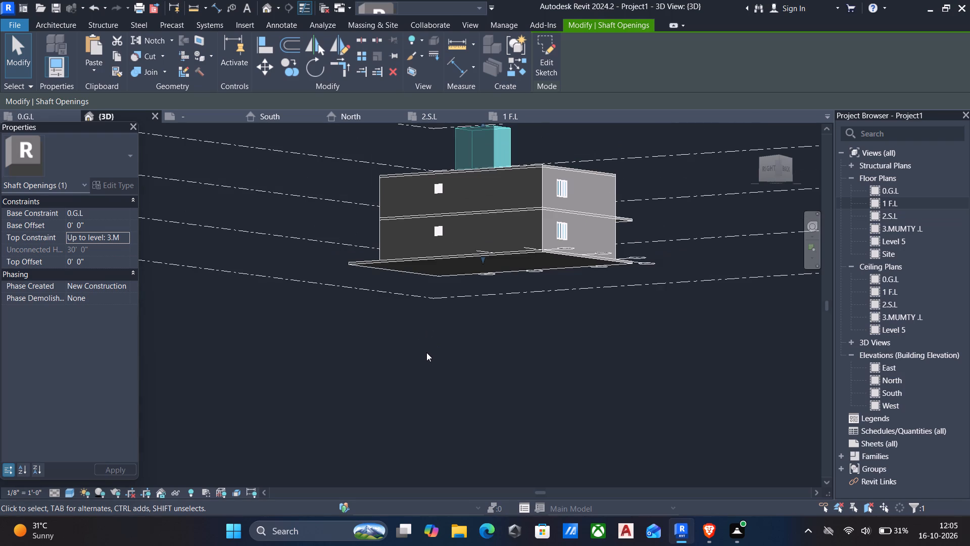
key(Escape)
Examine the stair opening in the top slab and the stair below it from several angles in 3D.
shift+middle_drag(426, 351, 489, 435)
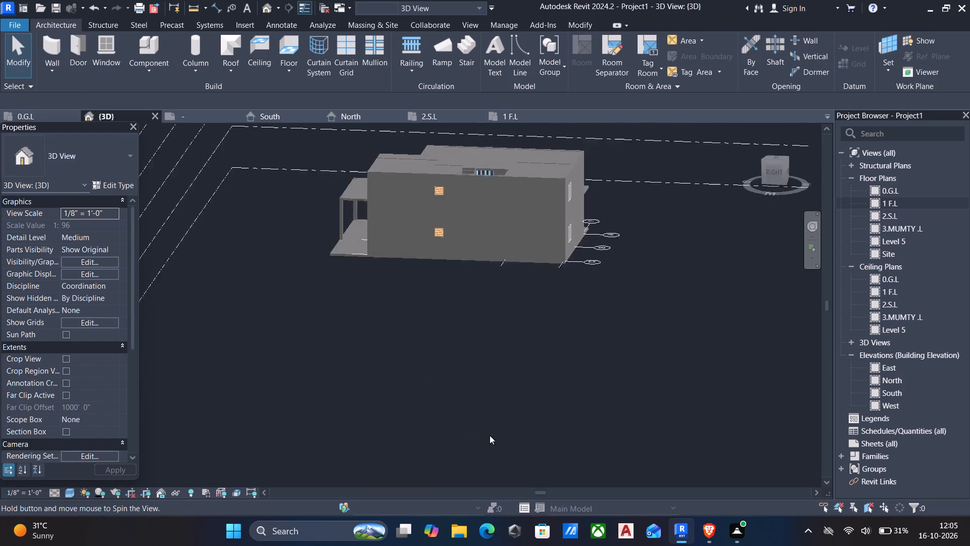
scroll(479, 366, down, 1)
shift+middle_drag(470, 346, 269, 453)
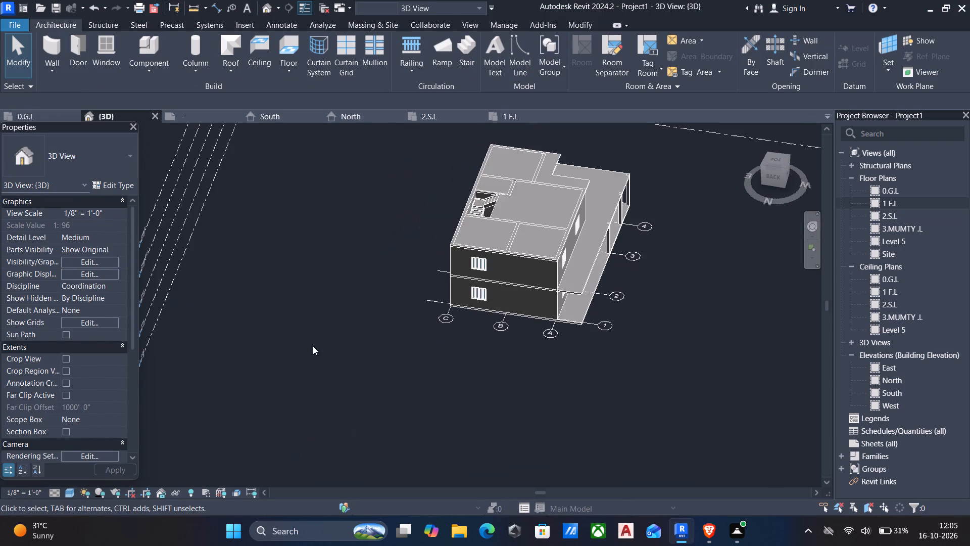
shift+middle_drag(344, 306, 369, 389)
scroll(472, 257, up, 4)
middle_drag(470, 211, 459, 284)
scroll(451, 216, up, 4)
shift+middle_drag(492, 290, 618, 202)
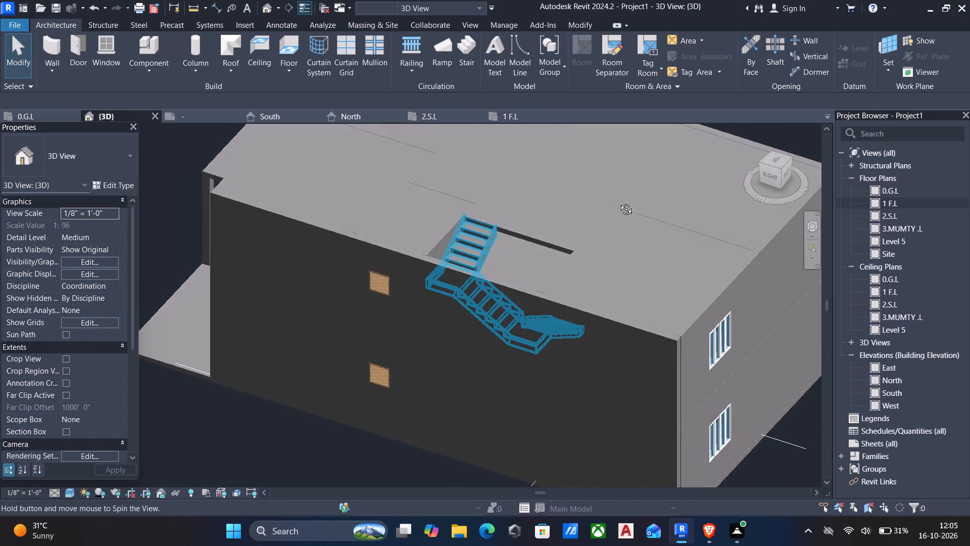
shift+middle_drag(618, 202, 613, 201)
scroll(410, 224, up, 5)
scroll(707, 212, up, 5)
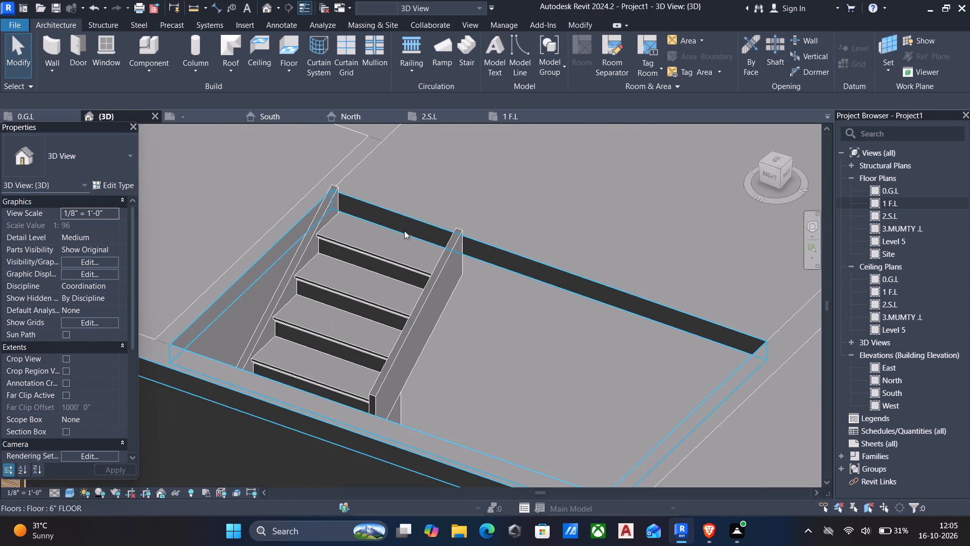
scroll(404, 230, down, 13)
shift+middle_drag(505, 257, 313, 308)
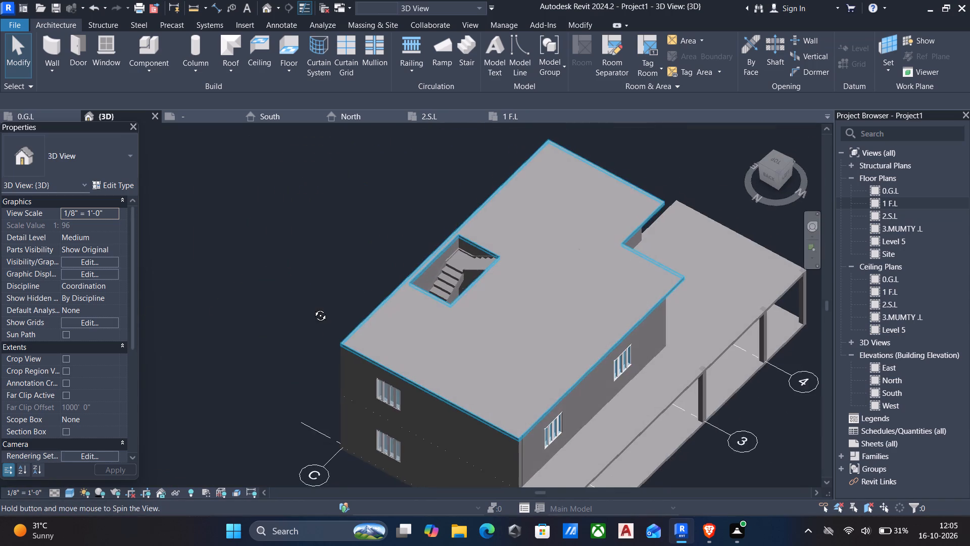
shift+middle_drag(313, 308, 275, 501)
shift+middle_drag(375, 393, 305, 302)
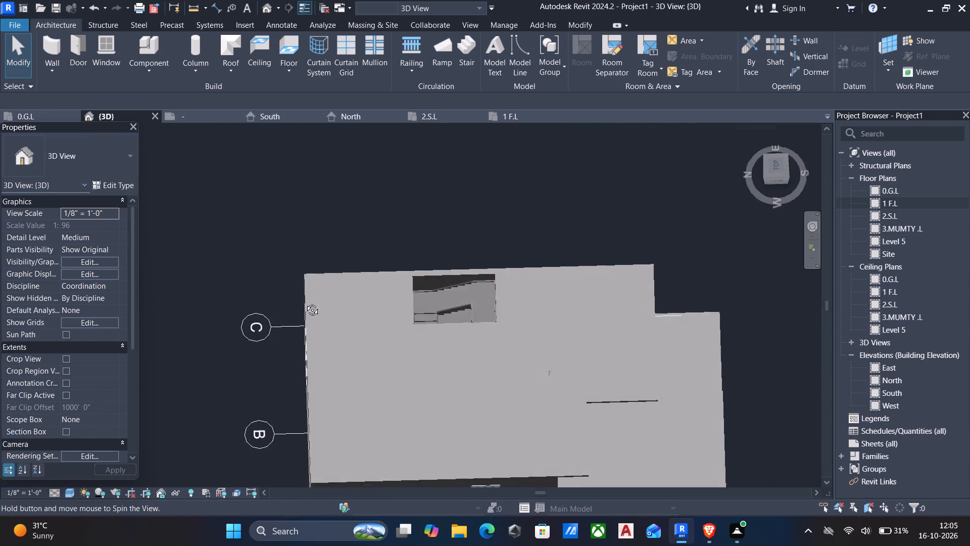
shift+middle_drag(305, 302, 337, 197)
scroll(364, 229, down, 1)
middle_drag(431, 292, 433, 190)
middle_drag(419, 256, 394, 210)
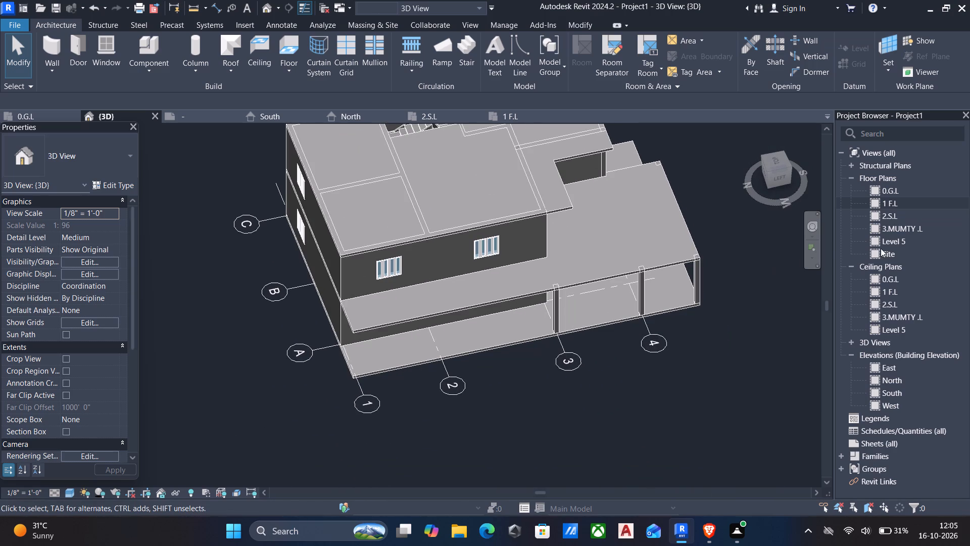
Create a perspective camera view on 1 F.L, with the eye in the central hall and the target at the staircase.
double_click(903, 199)
scroll(519, 251, down, 3)
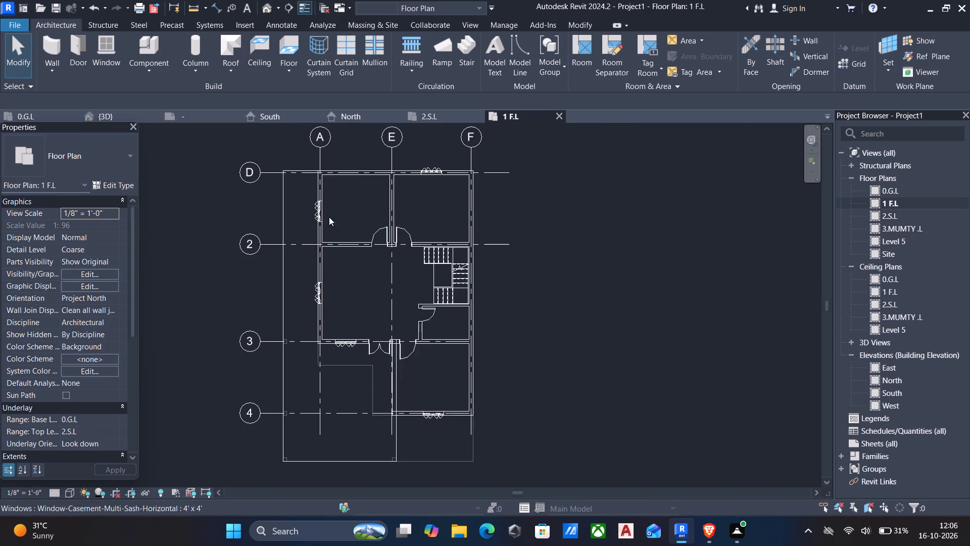
click(469, 22)
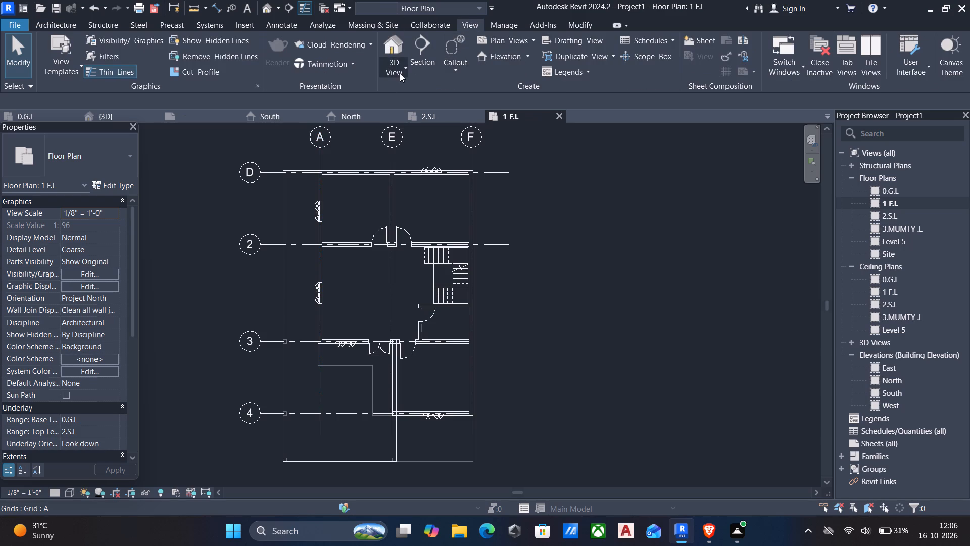
click(400, 73)
click(411, 112)
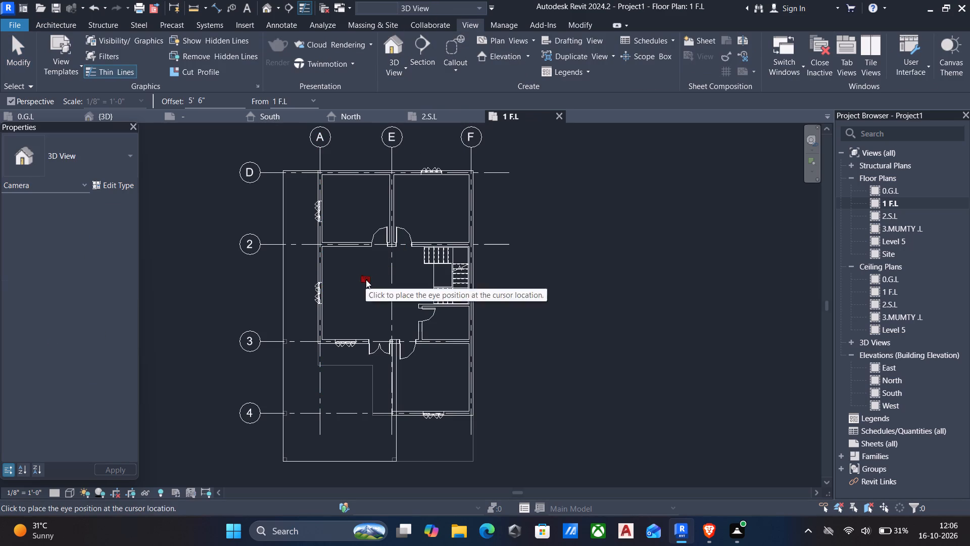
click(360, 278)
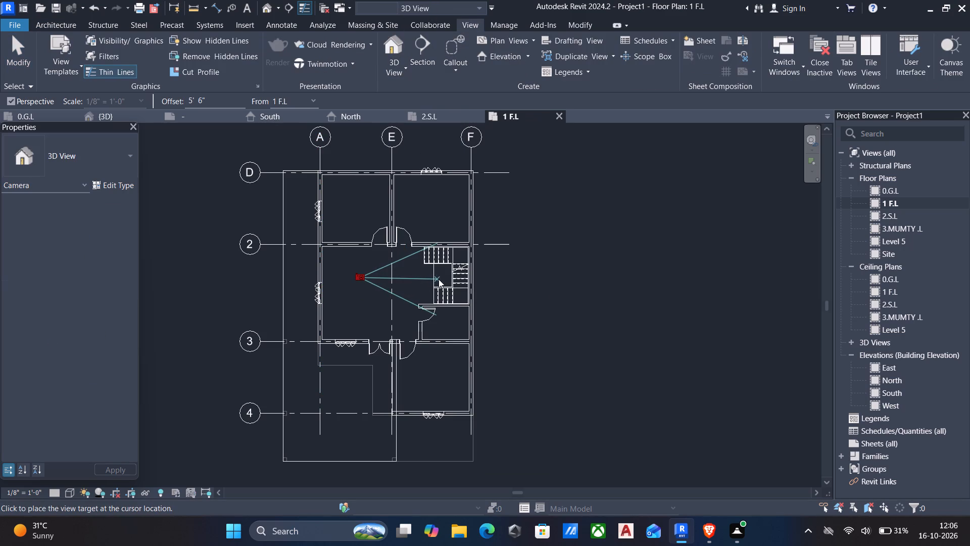
click(452, 279)
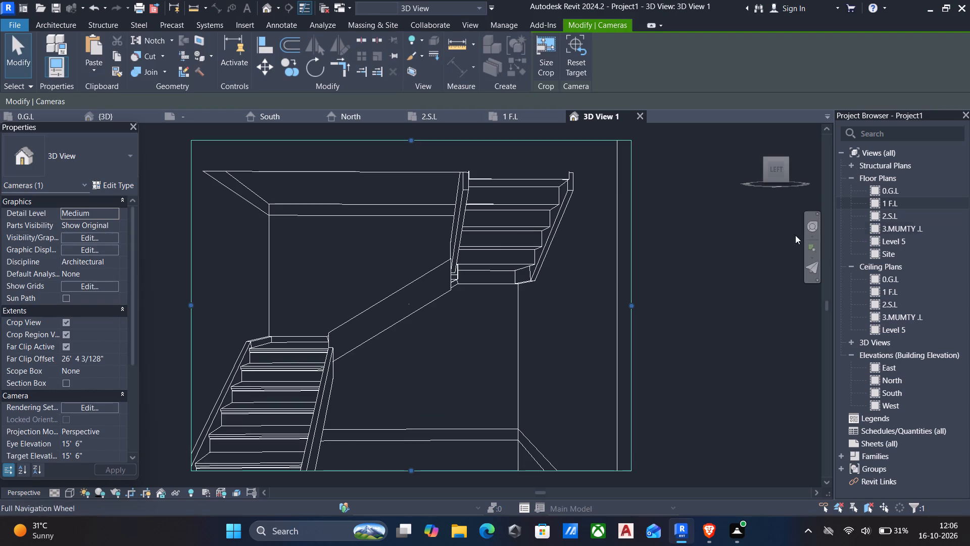
scroll(657, 259, down, 4)
Create a second perspective camera view from the 2.S.L plan, looking across the top slab toward the stair opening.
double_click(897, 216)
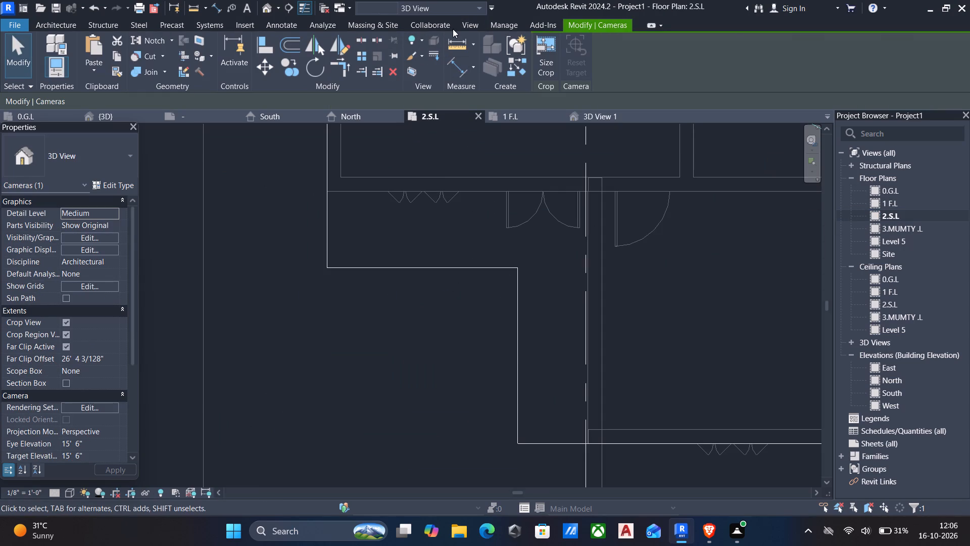
click(472, 26)
click(399, 67)
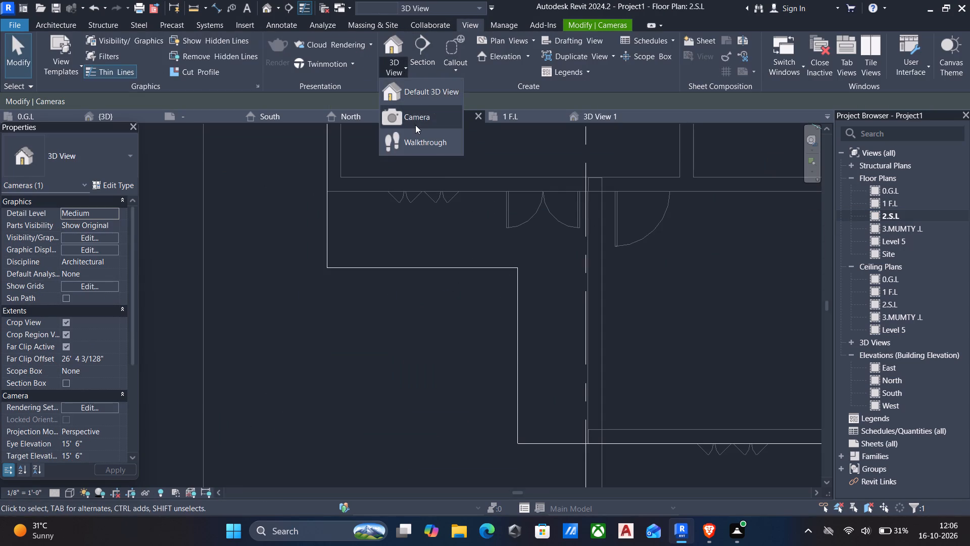
click(403, 119)
scroll(512, 270, down, 7)
middle_drag(504, 216, 484, 318)
click(440, 272)
click(585, 265)
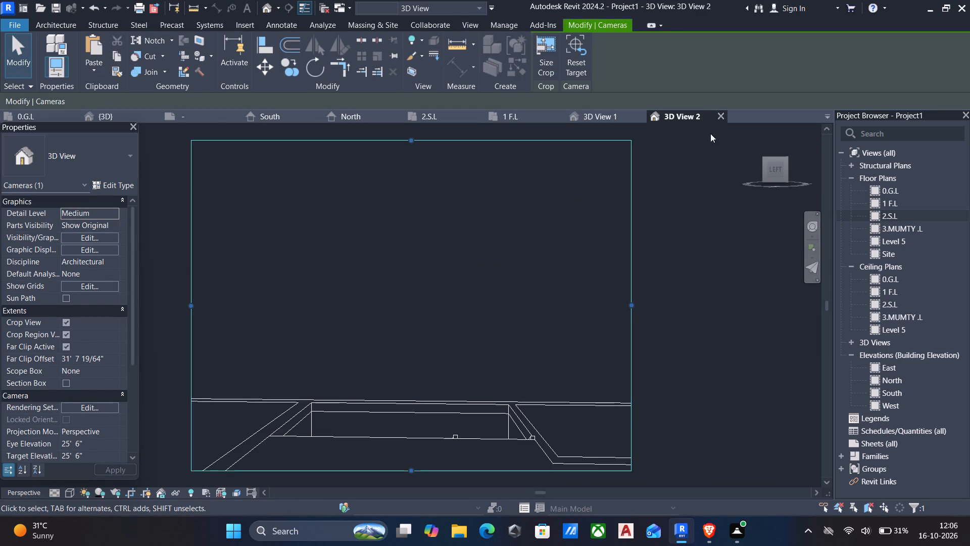
Expand the project's list of 3D views and open the camera view 3D View 1.
click(851, 343)
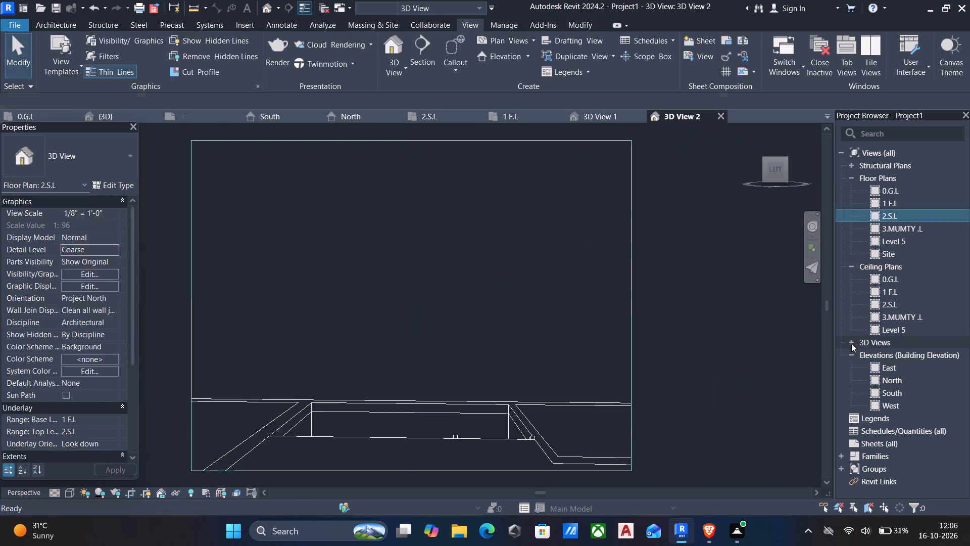
click(894, 355)
click(894, 355)
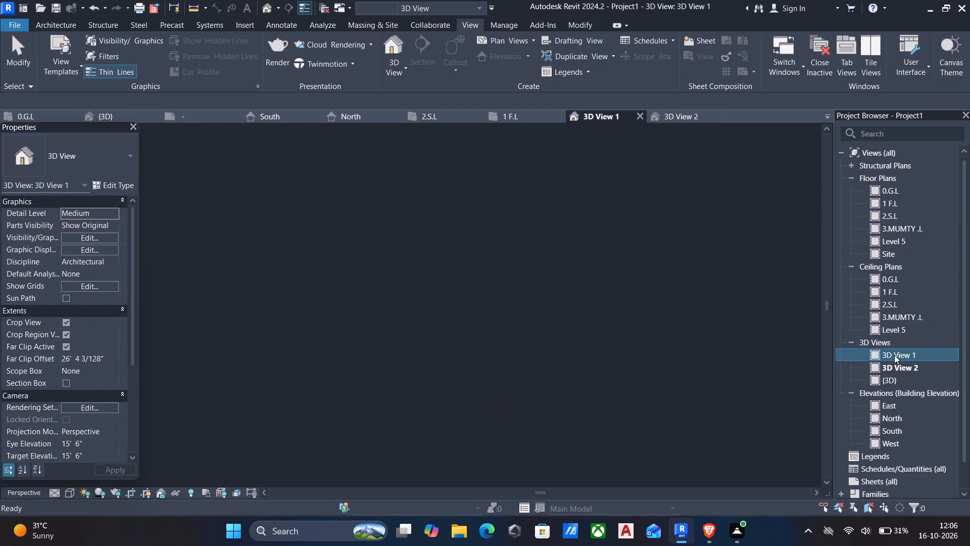
Set 3D View 1 to the Shaded visual style.
click(67, 496)
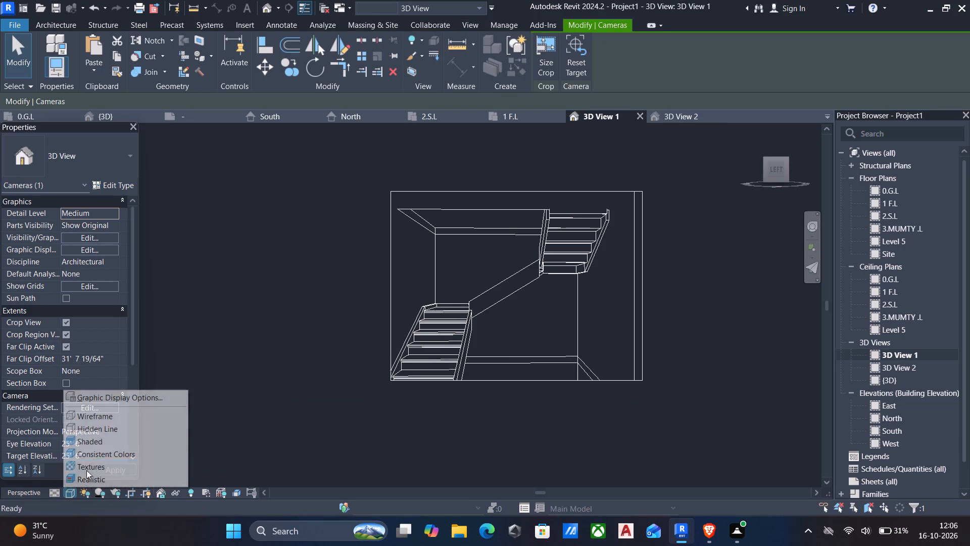
click(90, 443)
scroll(391, 344, down, 2)
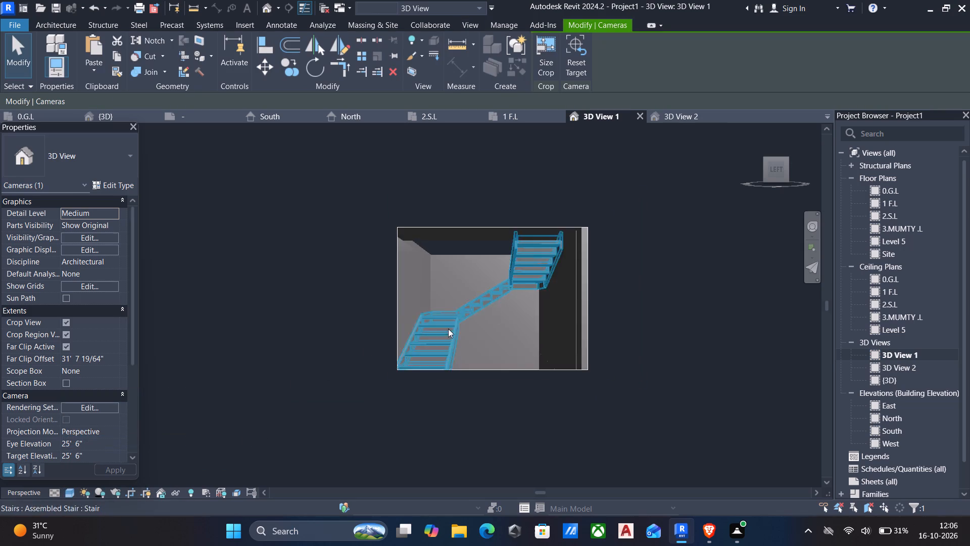
Extend the crop region of 3D View 1 outward on all four sides to take in the doors flanking the staircase.
click(510, 373)
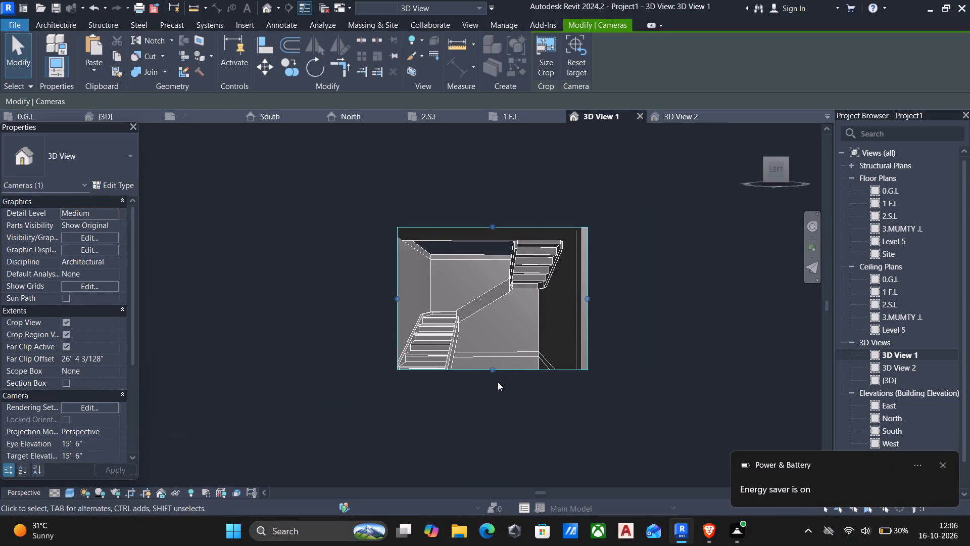
drag(491, 368, 486, 431)
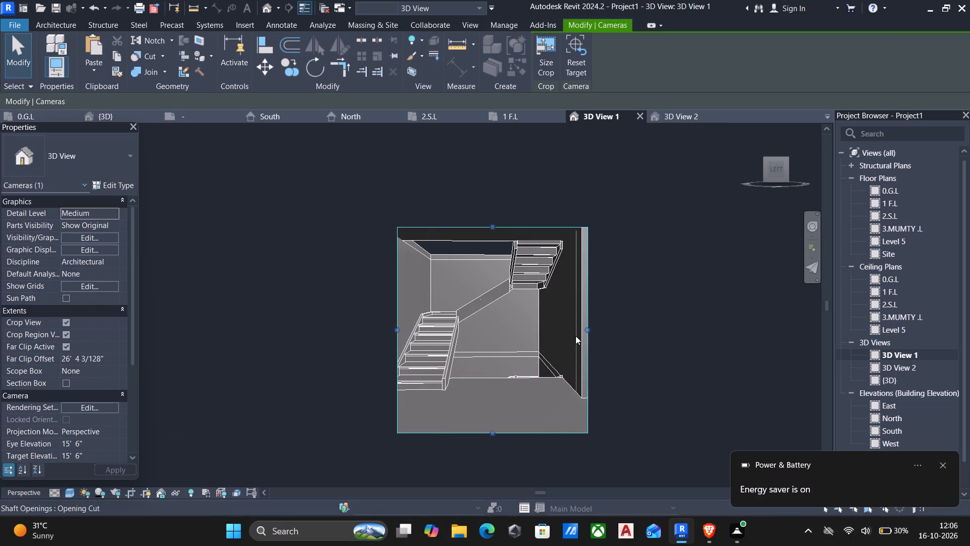
drag(583, 329, 663, 327)
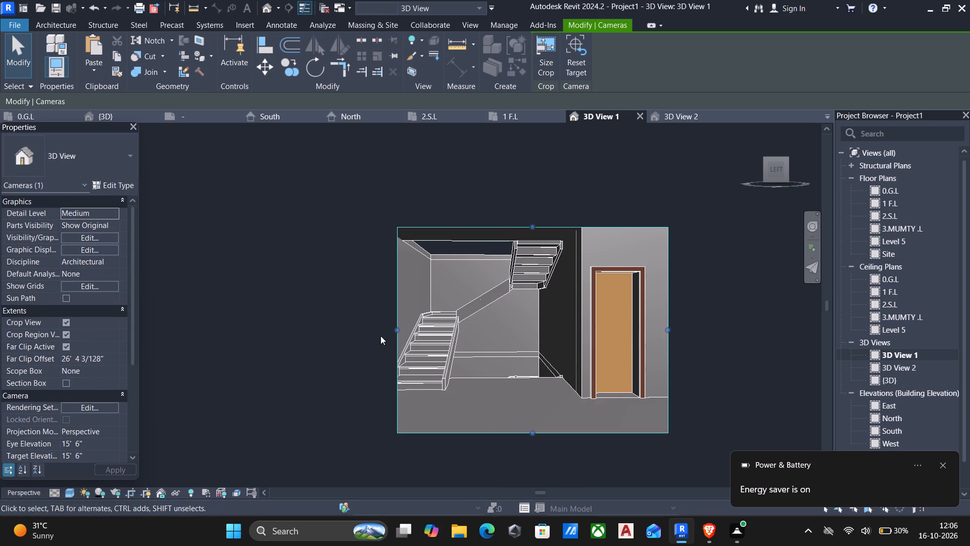
drag(394, 330, 287, 337)
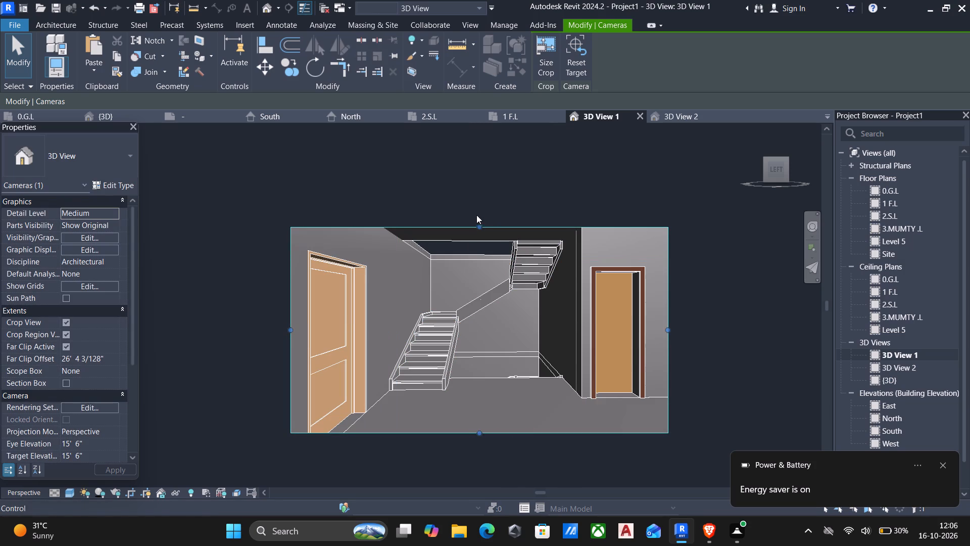
drag(478, 227, 477, 161)
scroll(447, 338, down, 1)
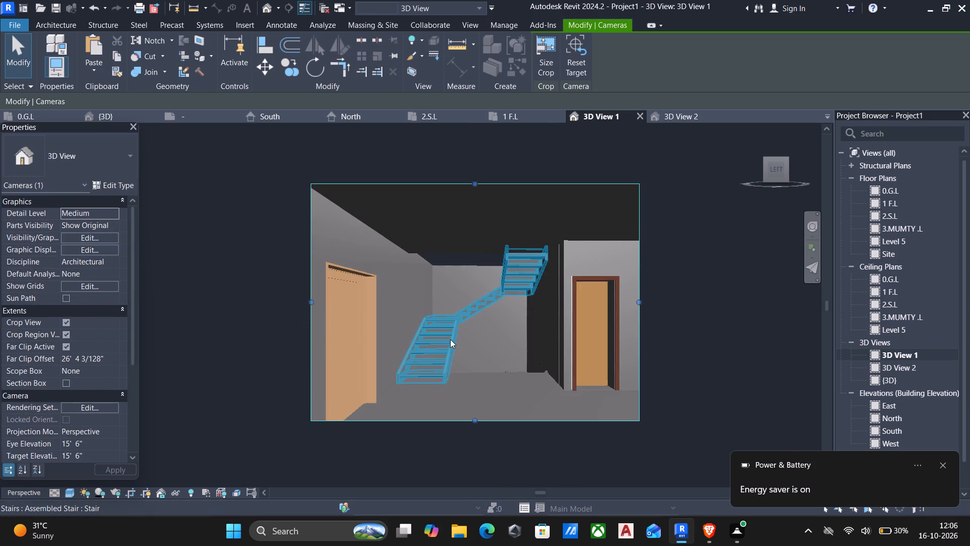
Examine the stair hall in 3D View 1 and check the camera's location on the 0.G.L, 1 F.L and 2.S.L floor plans.
shift+middle_drag(451, 339, 450, 457)
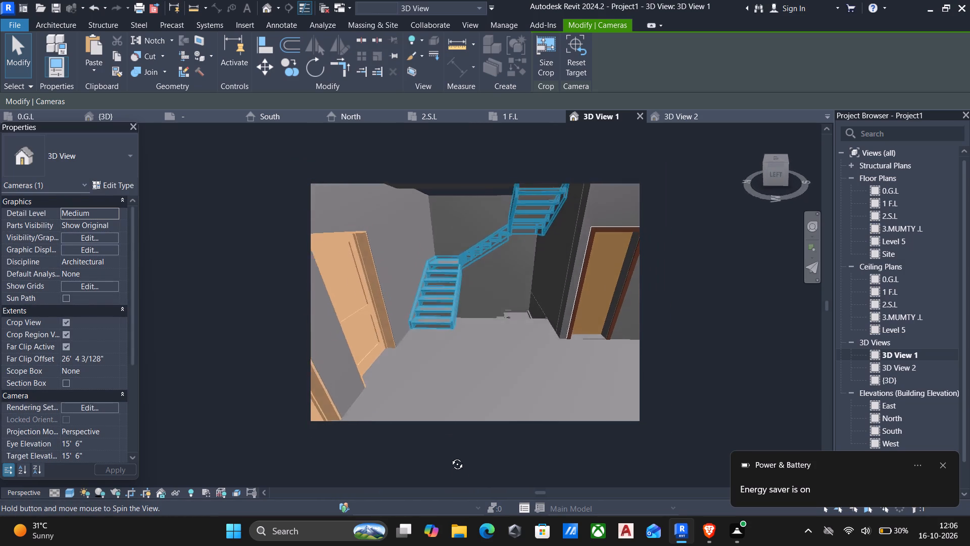
shift+middle_drag(450, 457, 461, 510)
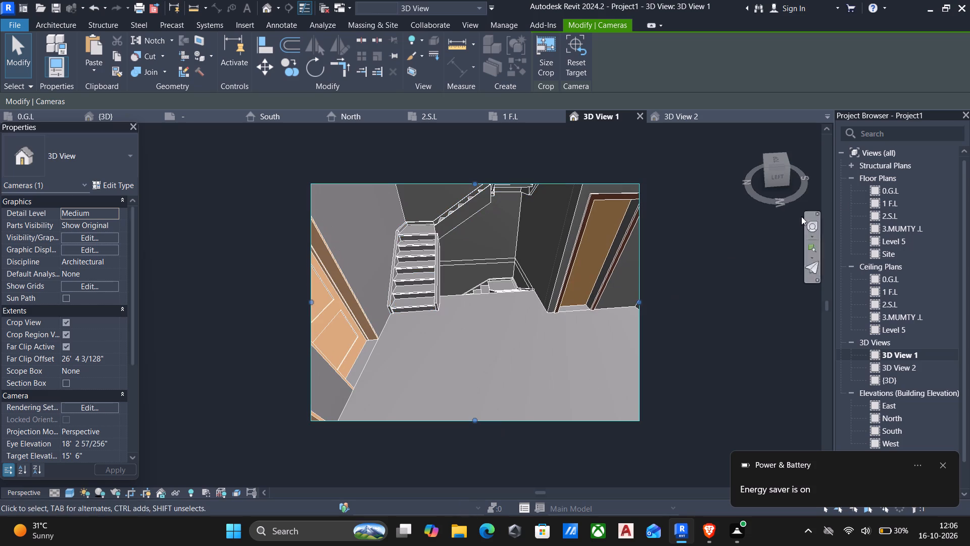
double_click(908, 191)
scroll(602, 306, down, 2)
scroll(499, 342, down, 2)
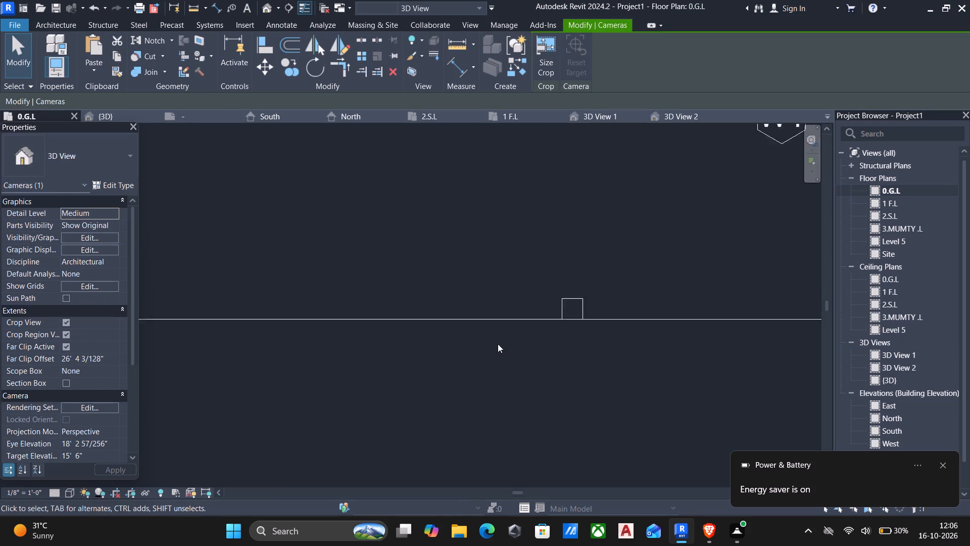
scroll(498, 344, down, 11)
middle_drag(486, 242, 498, 377)
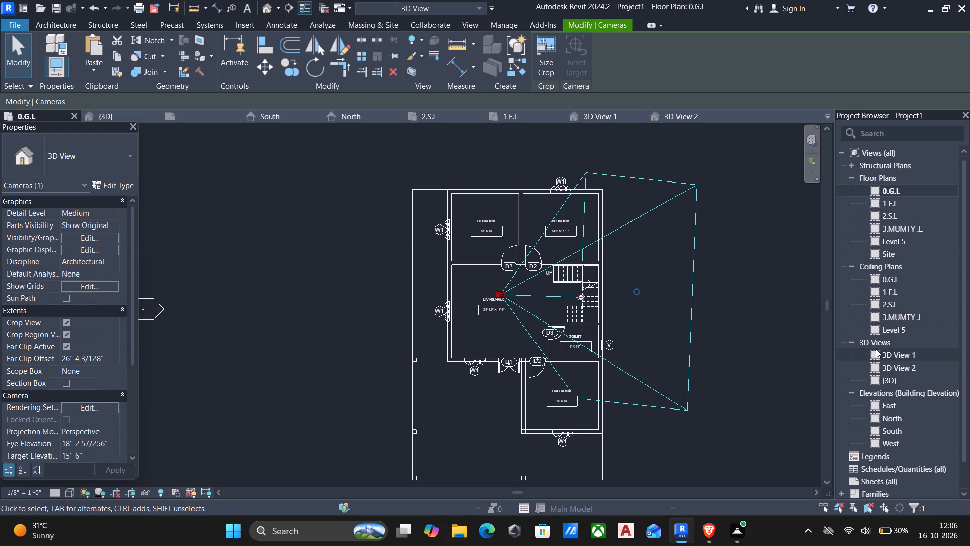
double_click(893, 354)
scroll(603, 327, down, 1)
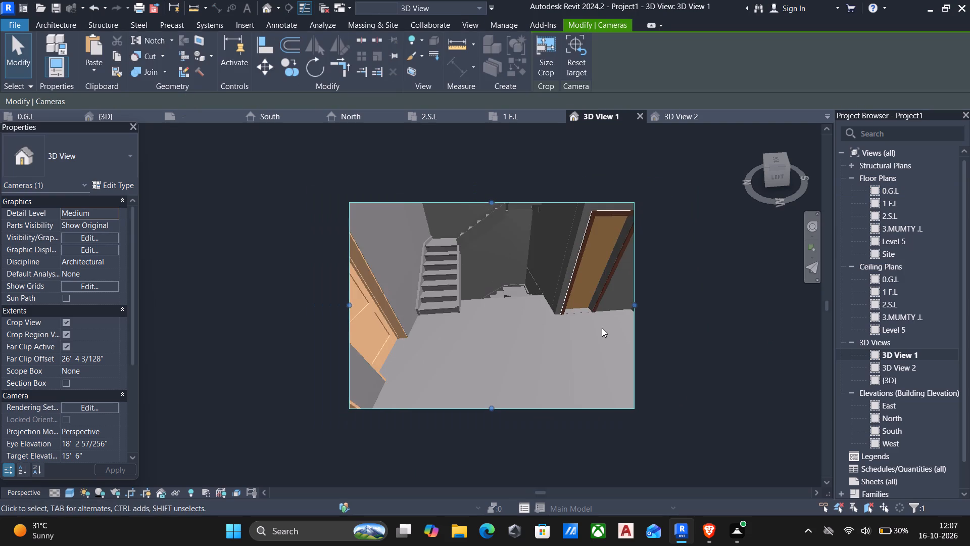
scroll(512, 321, down, 2)
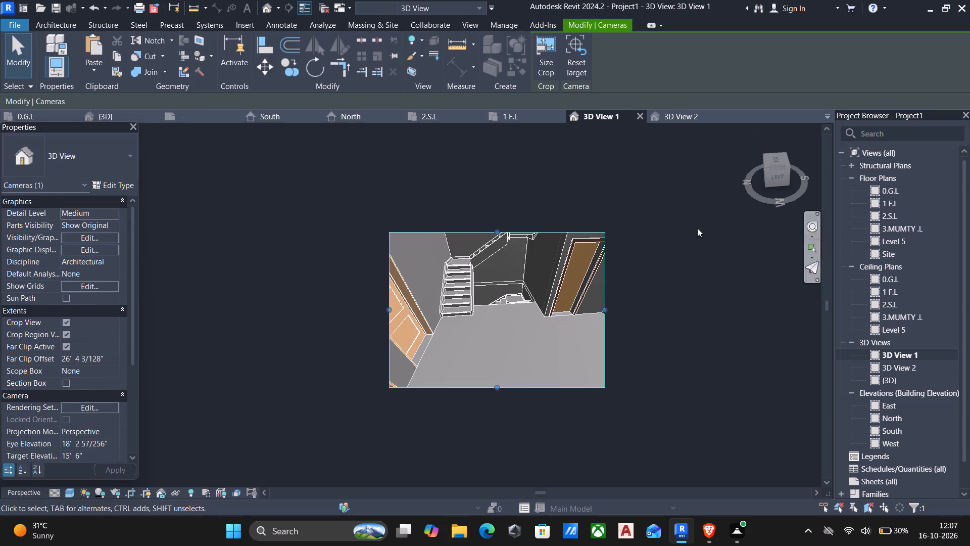
double_click(874, 189)
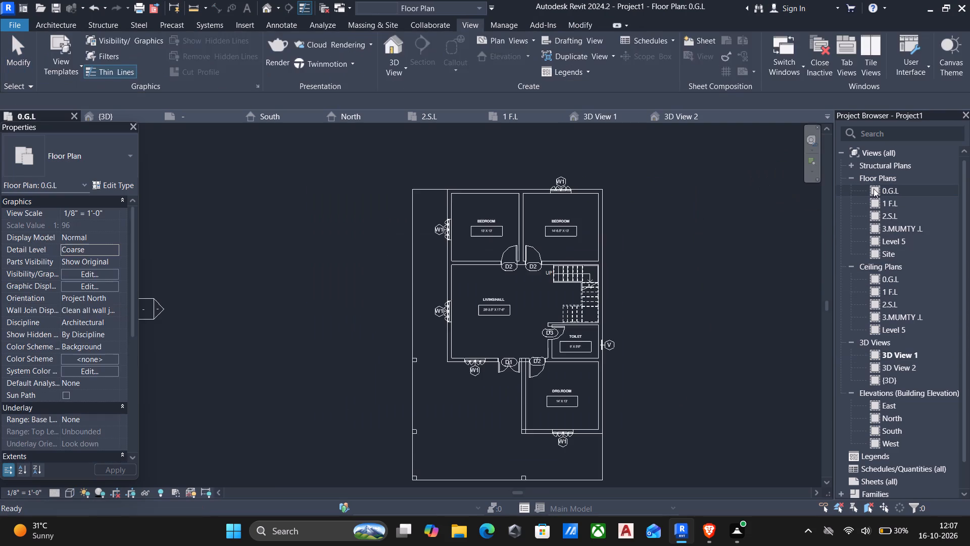
double_click(875, 202)
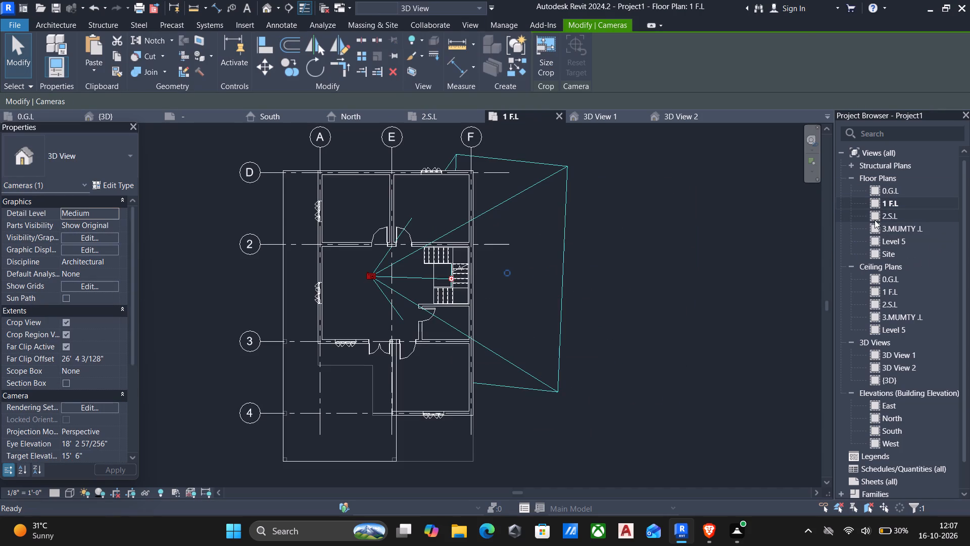
double_click(875, 220)
scroll(613, 299, down, 5)
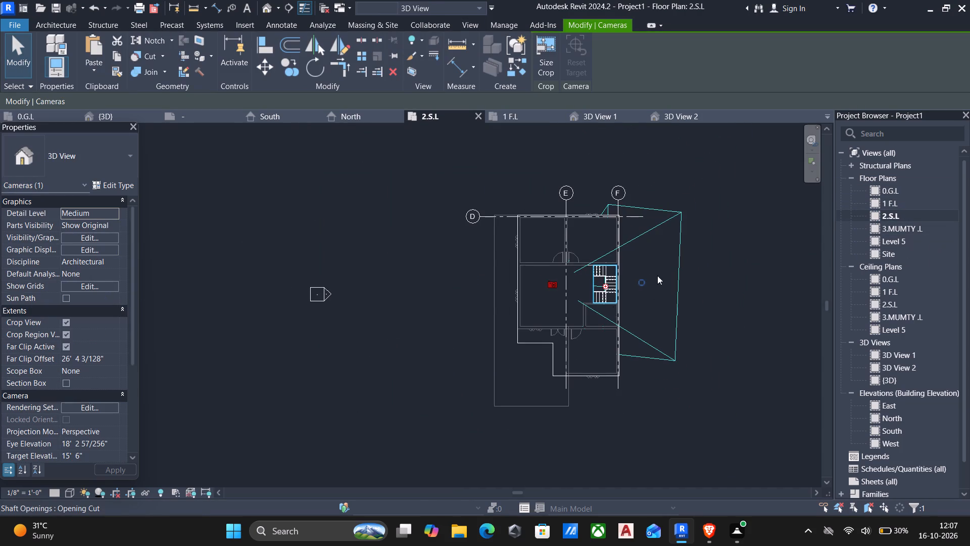
Create a perspective camera view on the 0.G.L plan, with the eye near the living hall's outer window wall and the target at the staircase.
double_click(870, 189)
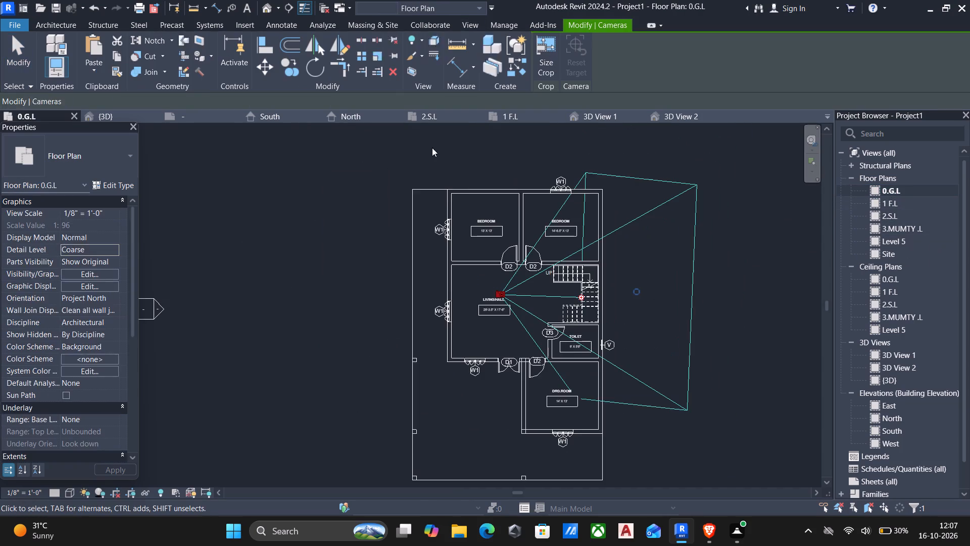
click(499, 292)
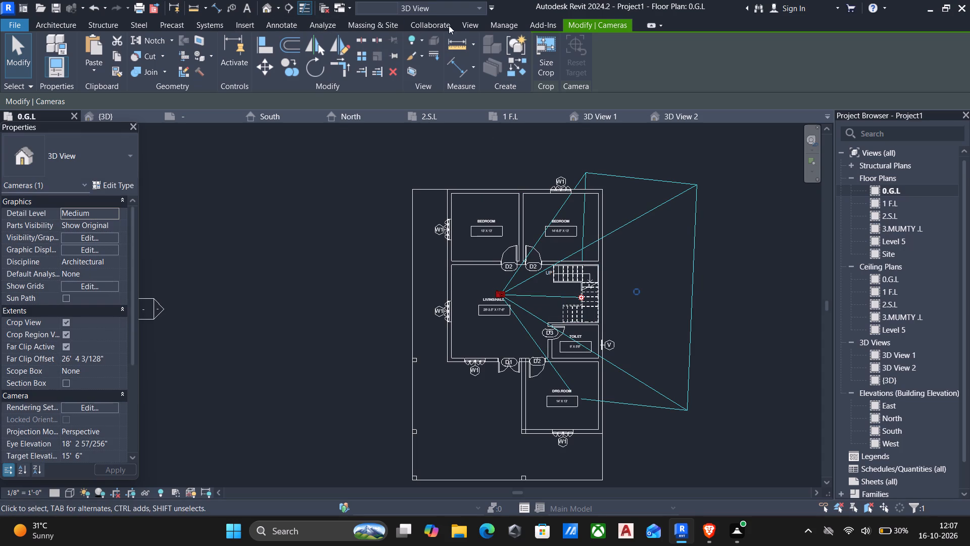
click(461, 25)
click(399, 70)
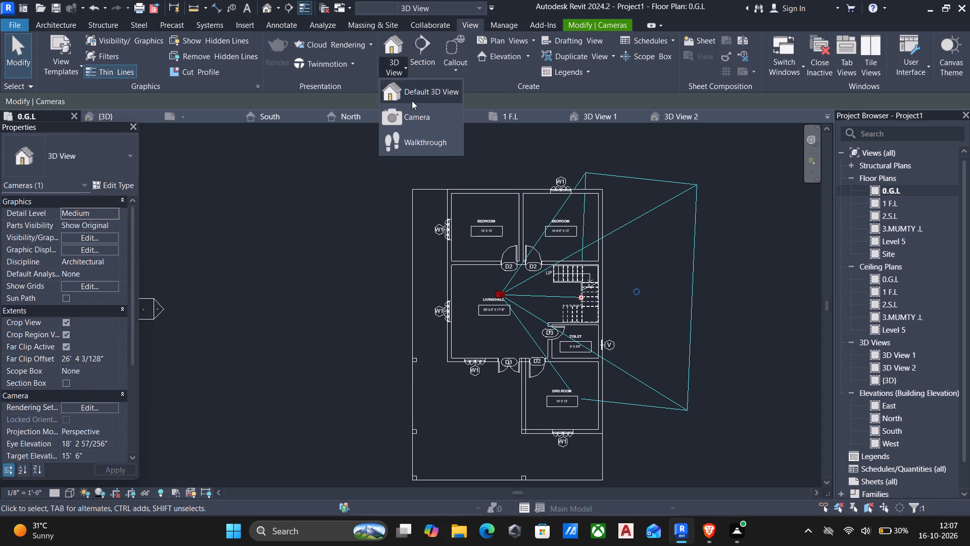
click(414, 117)
click(466, 299)
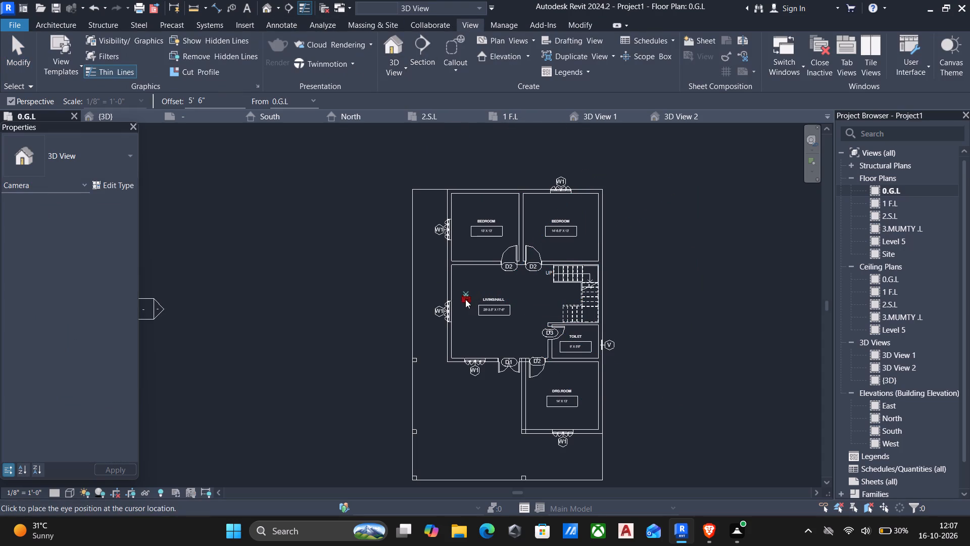
click(582, 296)
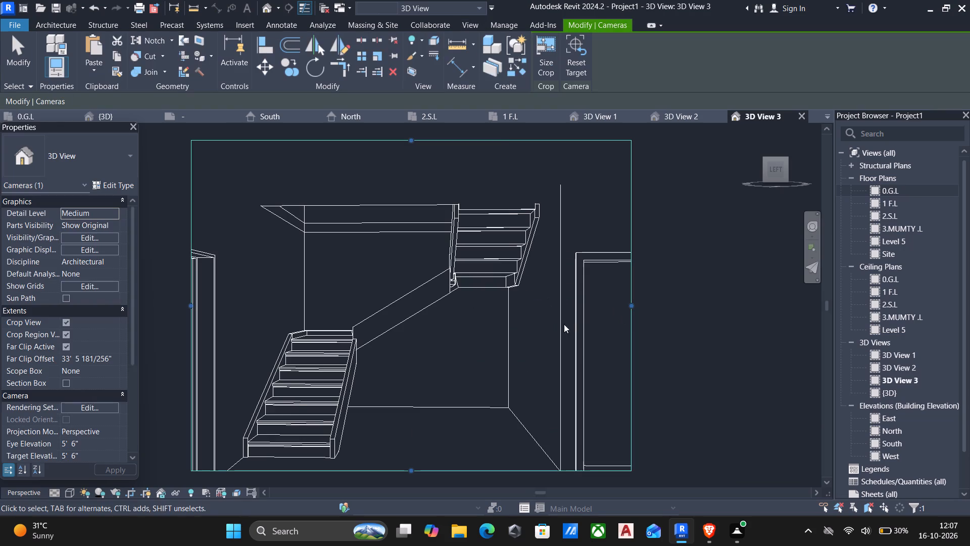
key(Escape)
Set the new ground-floor camera view, 3D View 3, to the Shaded visual style.
scroll(492, 311, down, 2)
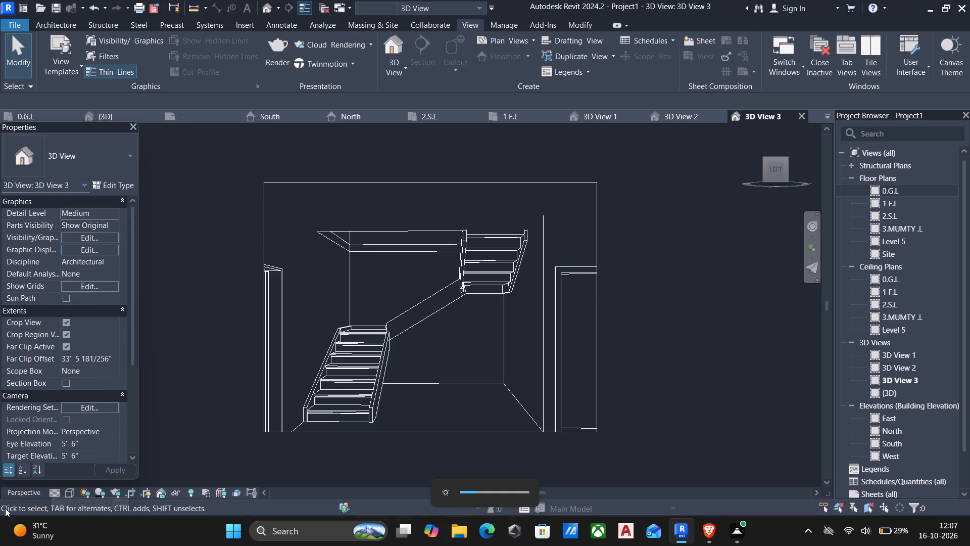
click(71, 488)
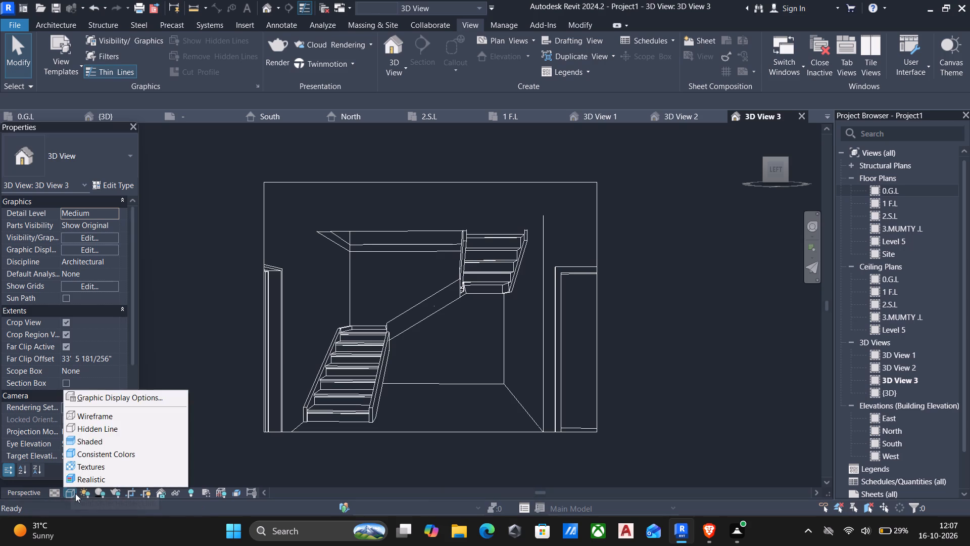
click(93, 446)
scroll(458, 350, down, 1)
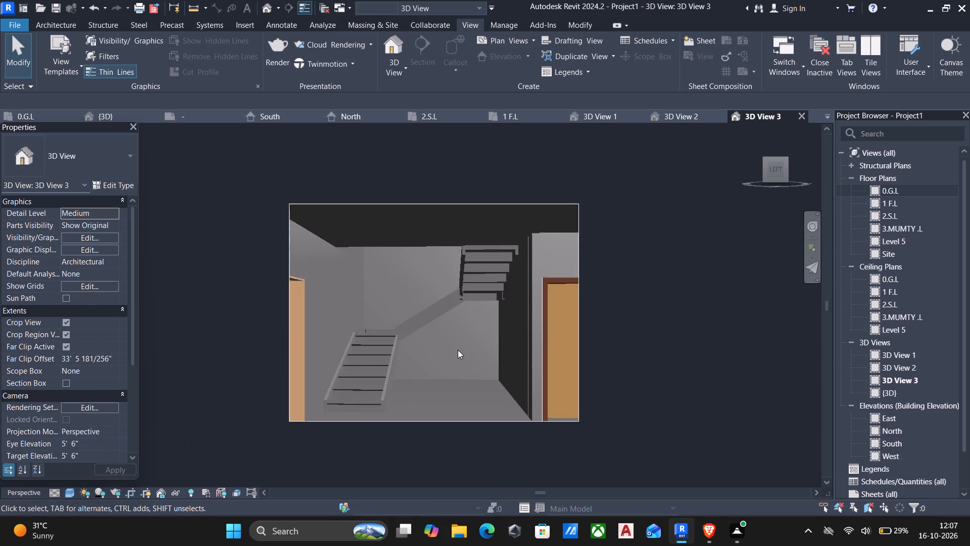
Look around the living hall's doors and staircase in 3D View 3, and around the first-floor hall in 3D View 1.
shift+middle_drag(458, 350, 356, 395)
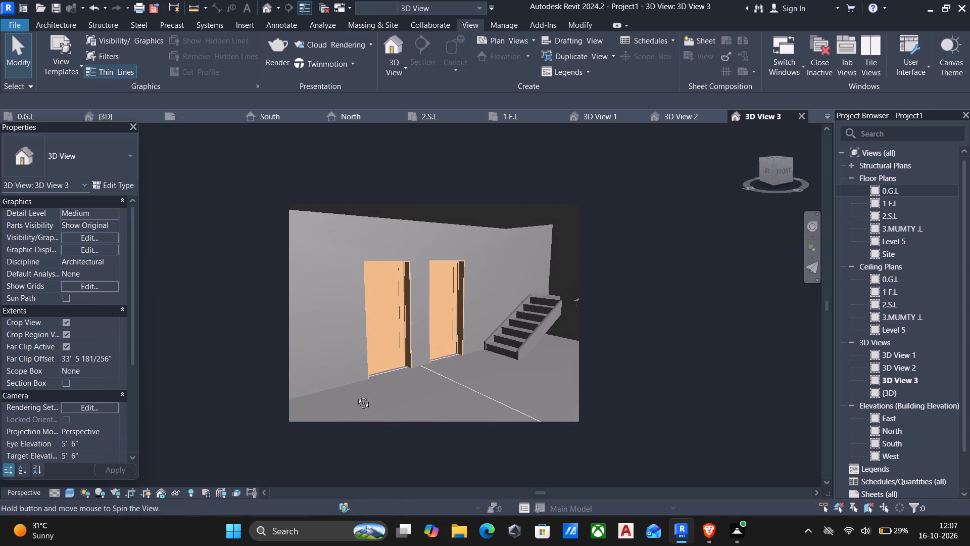
shift+middle_drag(356, 395, 579, 417)
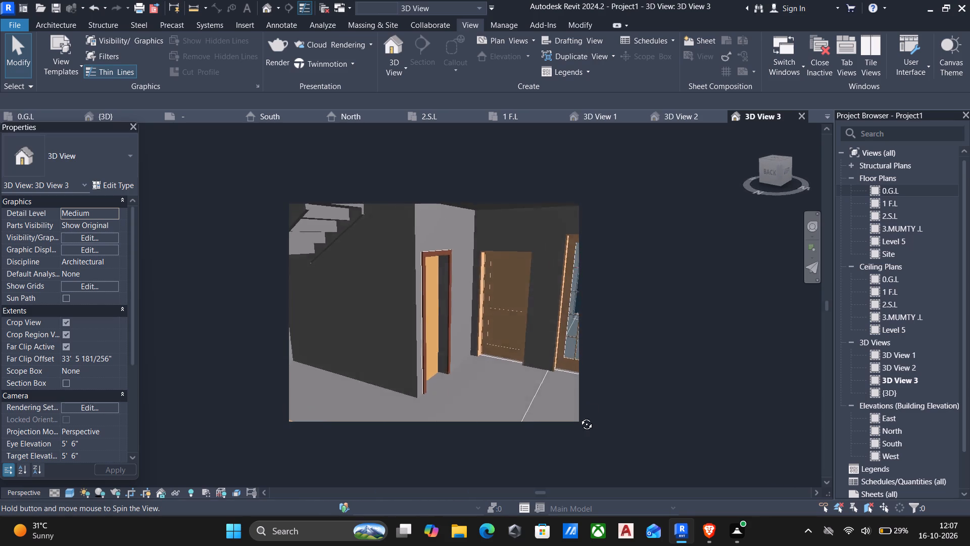
shift+middle_drag(579, 417, 626, 400)
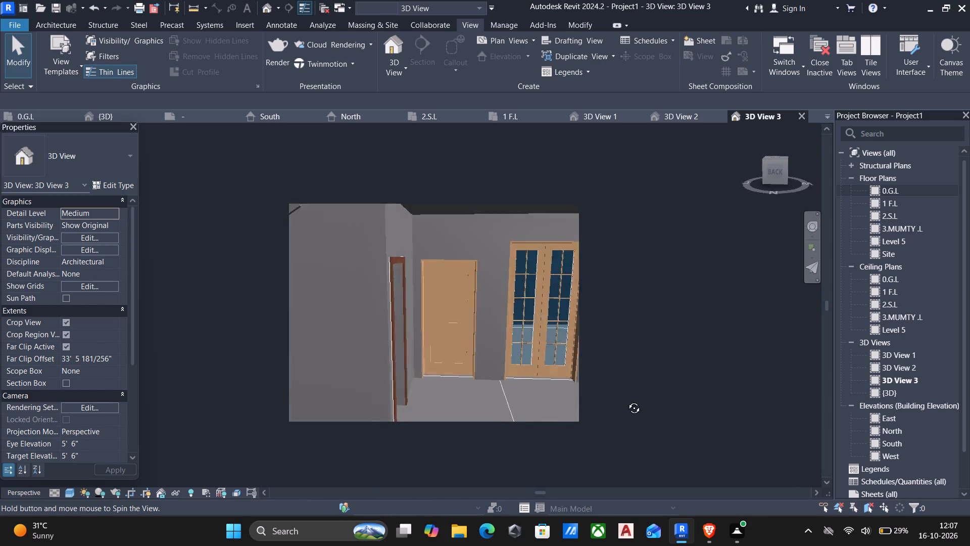
shift+middle_drag(626, 400, 463, 383)
scroll(434, 385, down, 2)
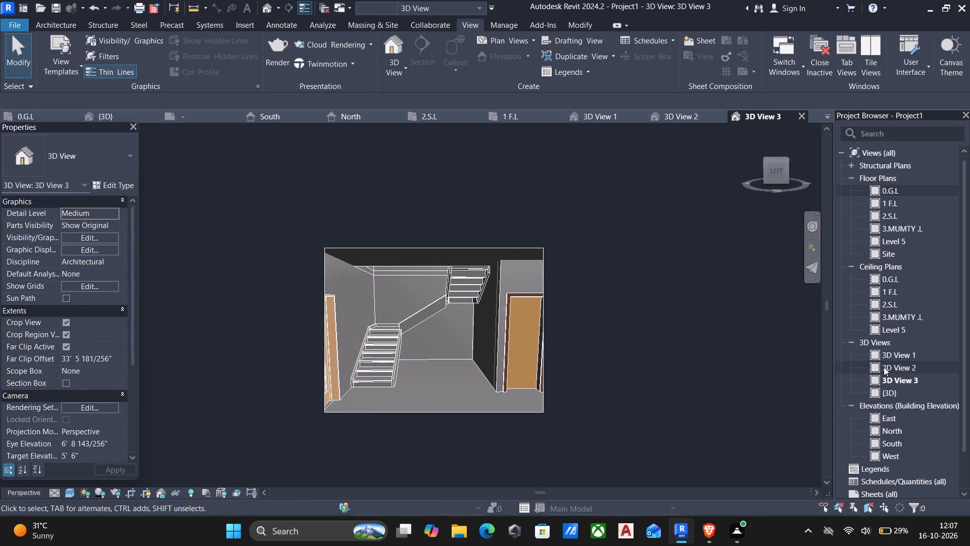
click(868, 356)
double_click(868, 356)
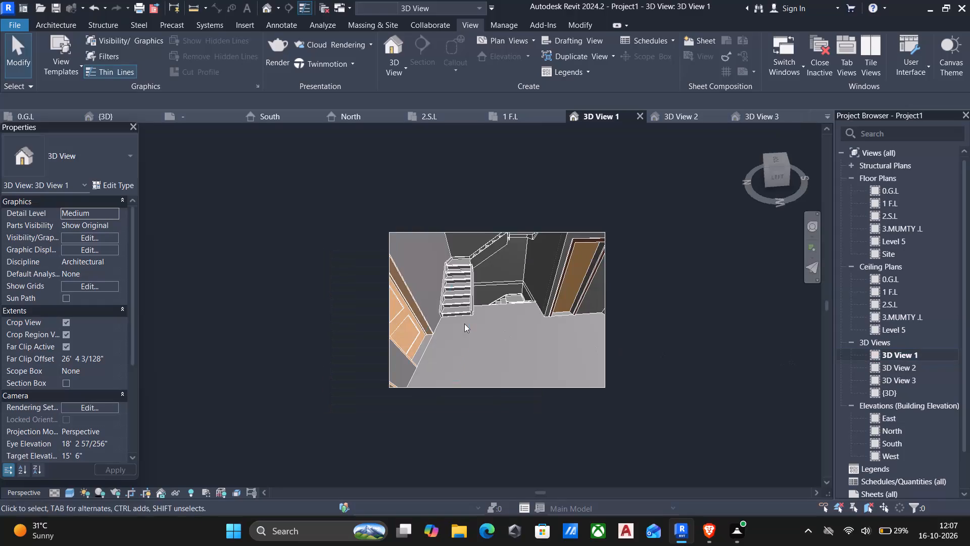
scroll(401, 318, down, 2)
shift+middle_drag(395, 318, 407, 272)
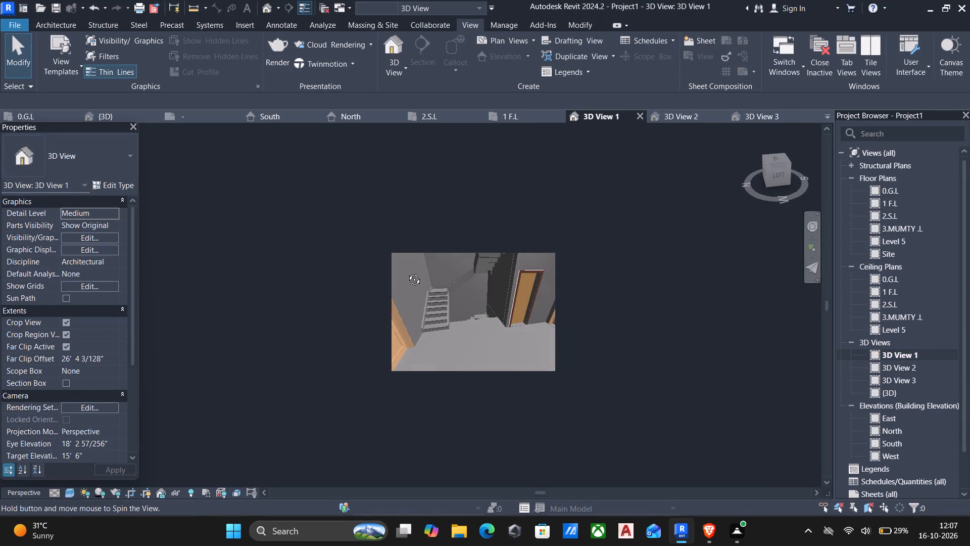
shift+middle_drag(407, 272, 450, 261)
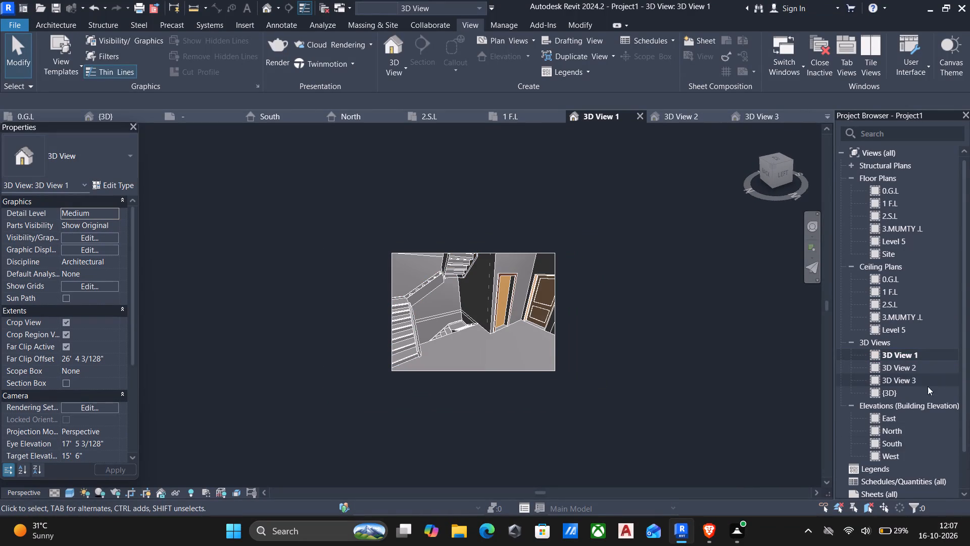
scroll(891, 444, down, 2)
Review the facade, grids and levels in the South elevation, and return to the 0.G.L floor plan.
double_click(880, 404)
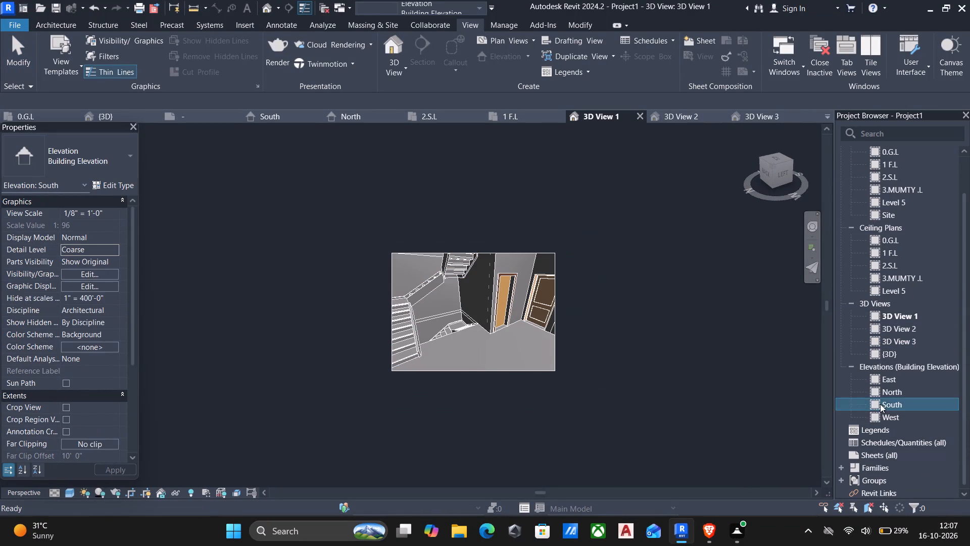
scroll(134, 290, down, 2)
scroll(343, 382, up, 4)
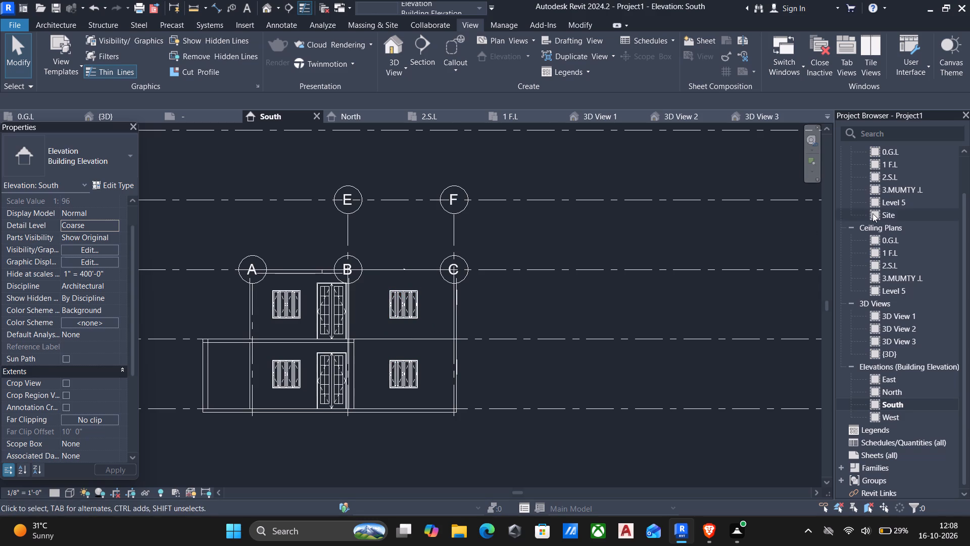
scroll(507, 342, up, 3)
scroll(756, 318, down, 2)
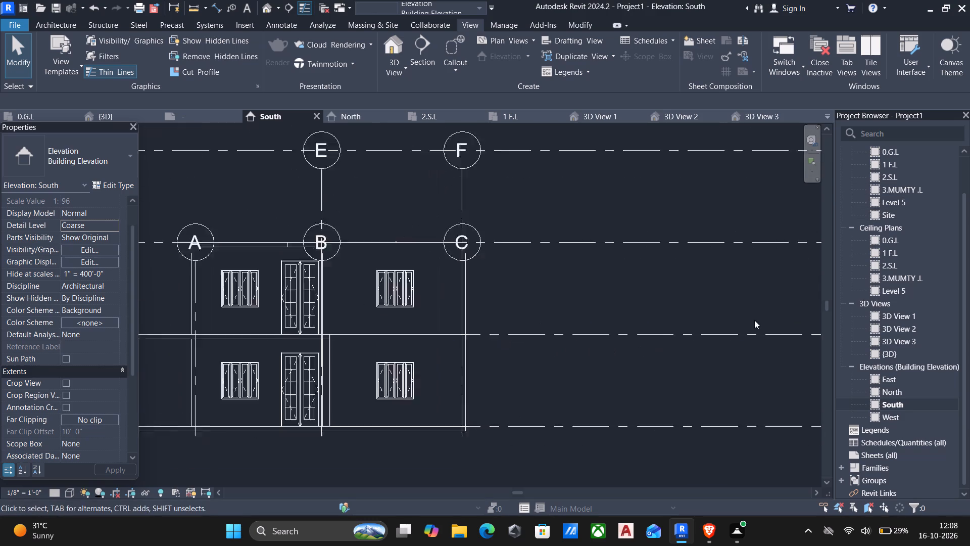
scroll(754, 320, down, 1)
double_click(877, 152)
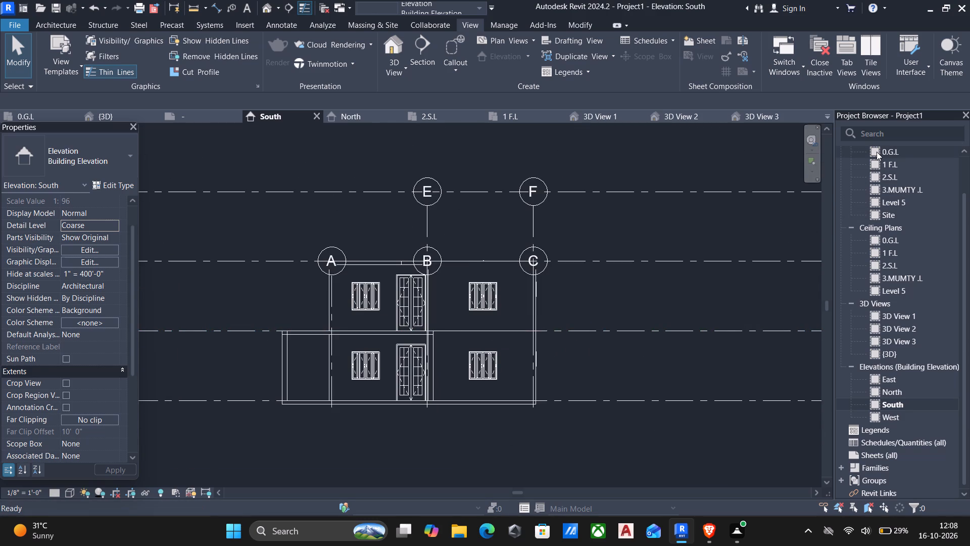
Review the house's facade and levels in the South elevation, and its exterior in the default 3D view.
click(882, 415)
double_click(876, 407)
scroll(505, 369, down, 6)
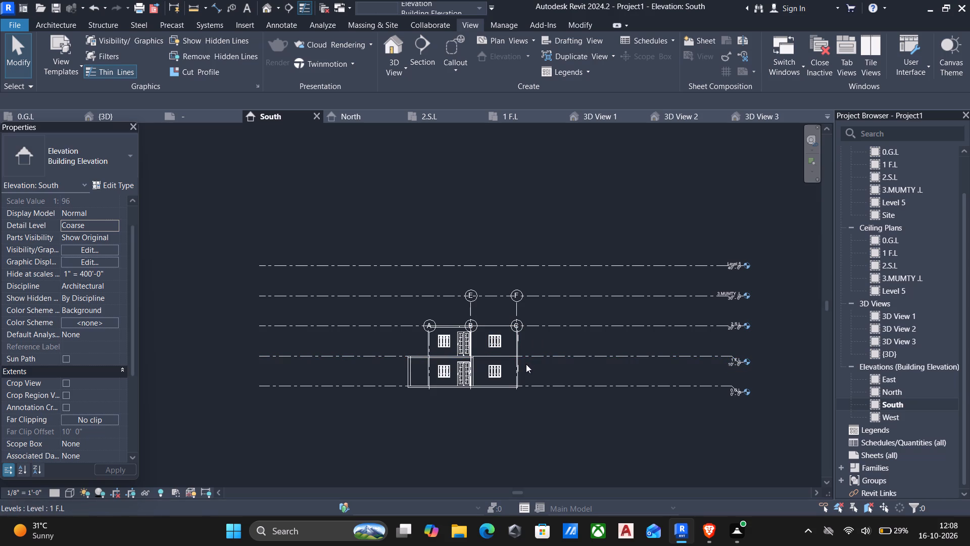
click(268, 8)
shift+middle_drag(434, 219, 373, 215)
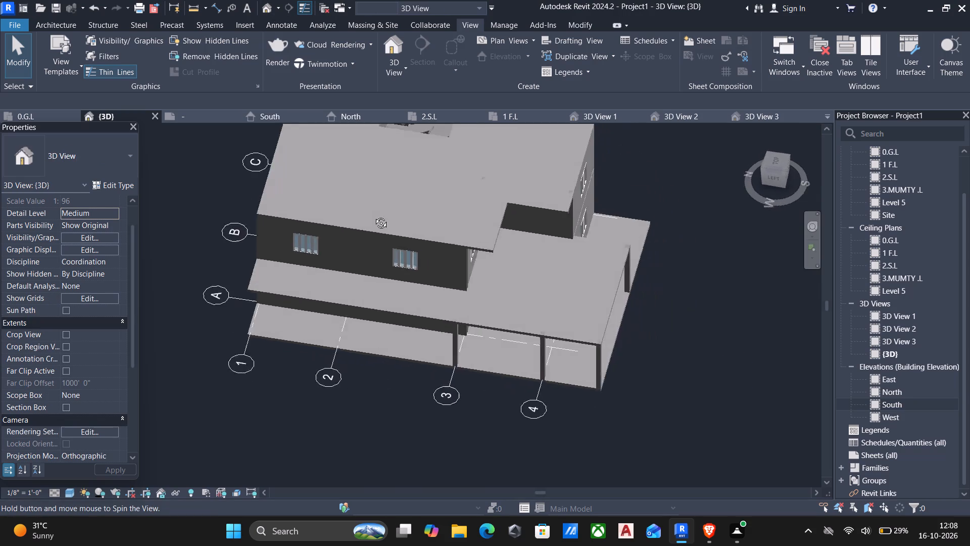
shift+middle_drag(373, 215, 325, 145)
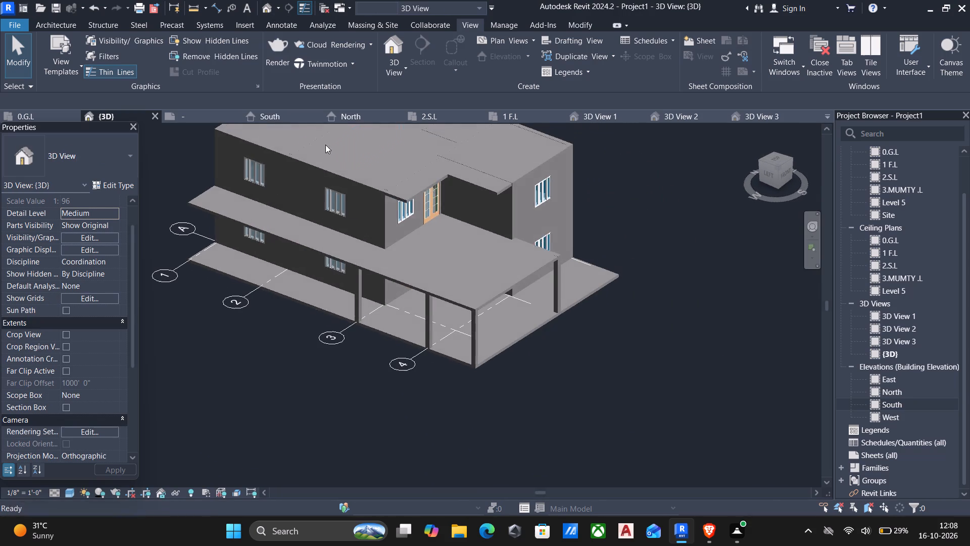
scroll(887, 294, up, 8)
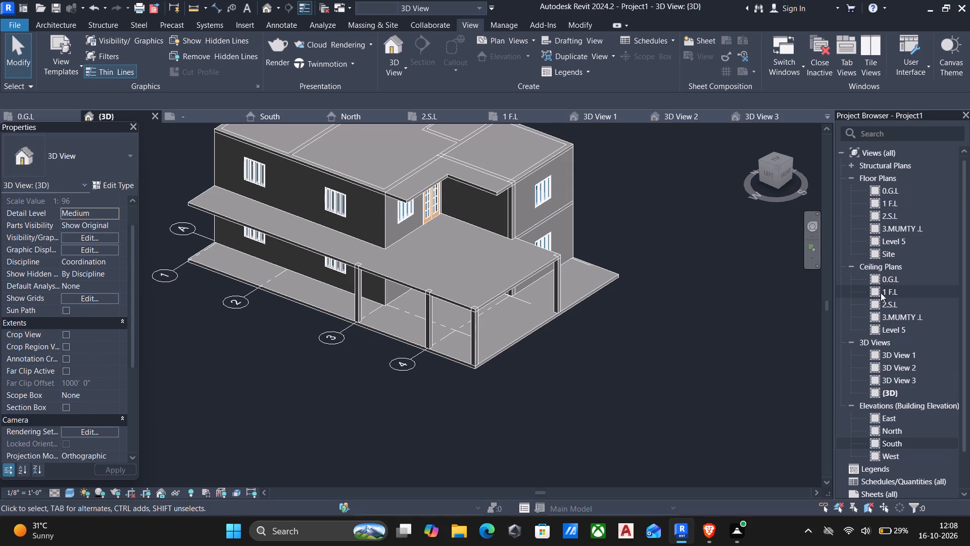
Look over the interior staircase and doors in the 3D View 1 and 3D View 3 camera views.
scroll(879, 324, down, 2)
double_click(881, 312)
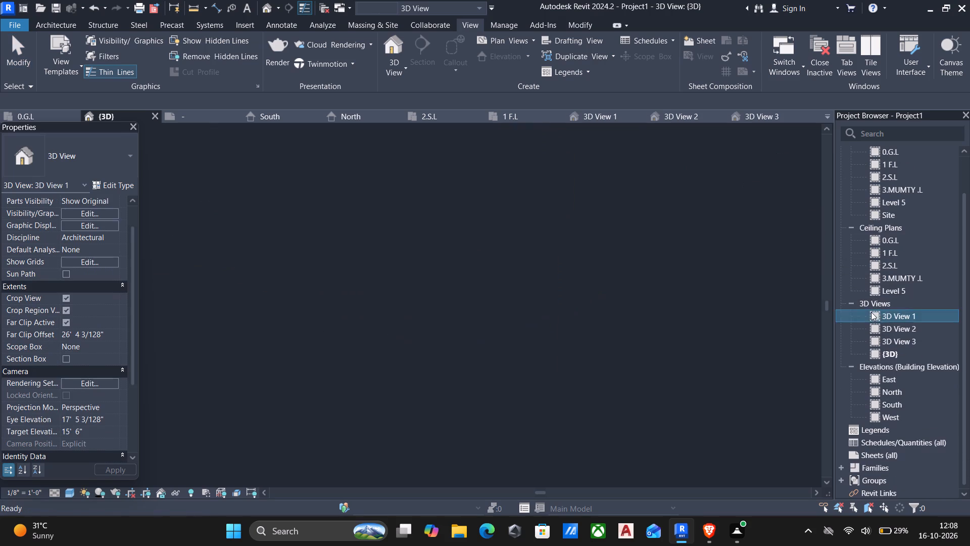
scroll(757, 317, down, 2)
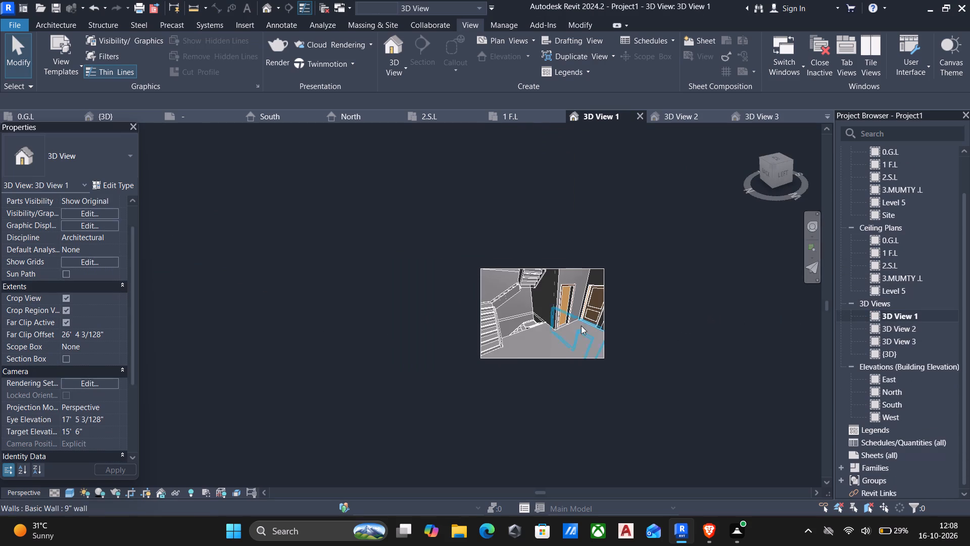
shift+middle_drag(574, 327, 570, 324)
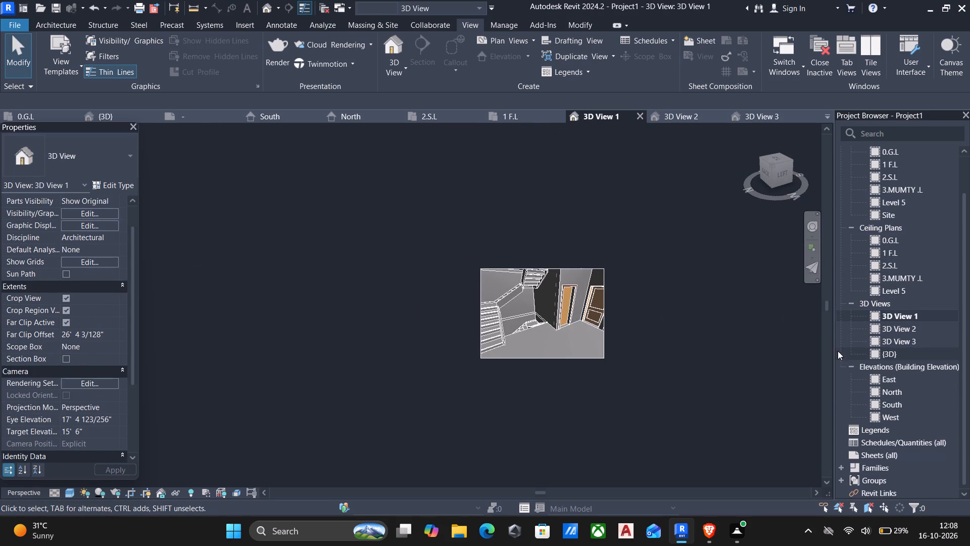
double_click(869, 340)
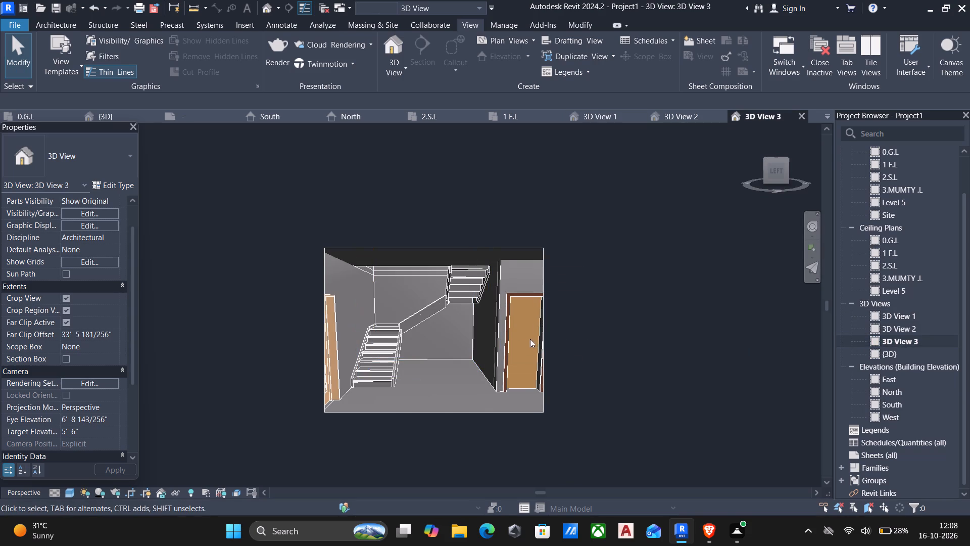
double_click(872, 322)
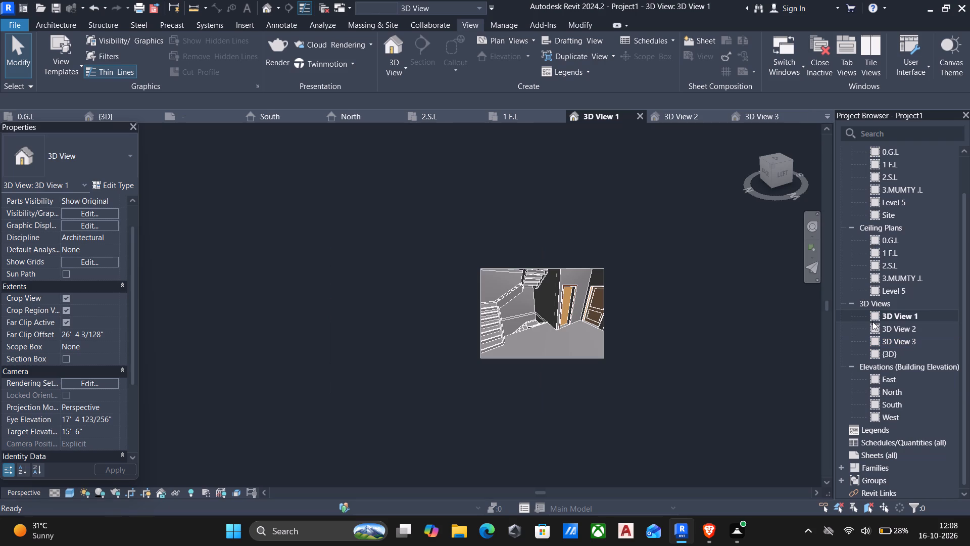
double_click(875, 337)
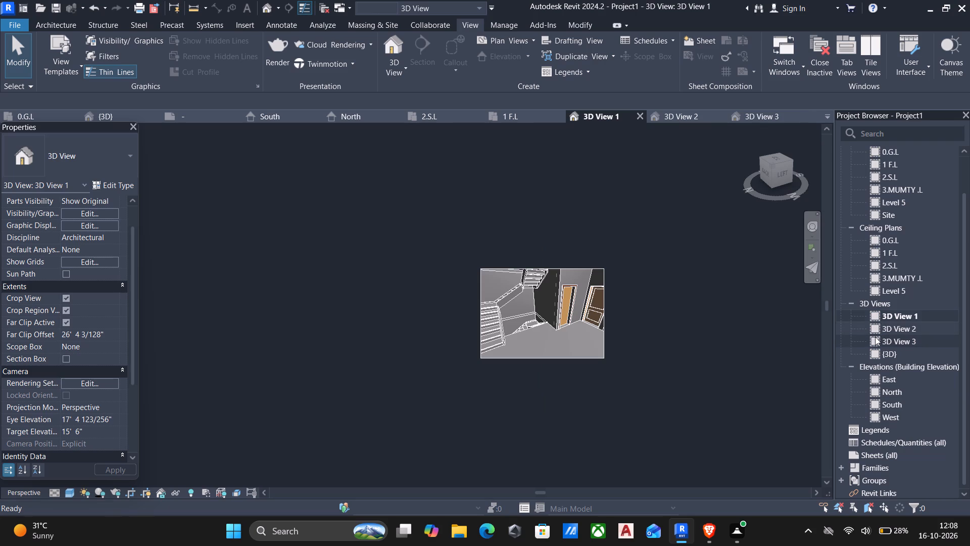
Set the 3D View 2 camera view to the Shaded visual style.
double_click(876, 325)
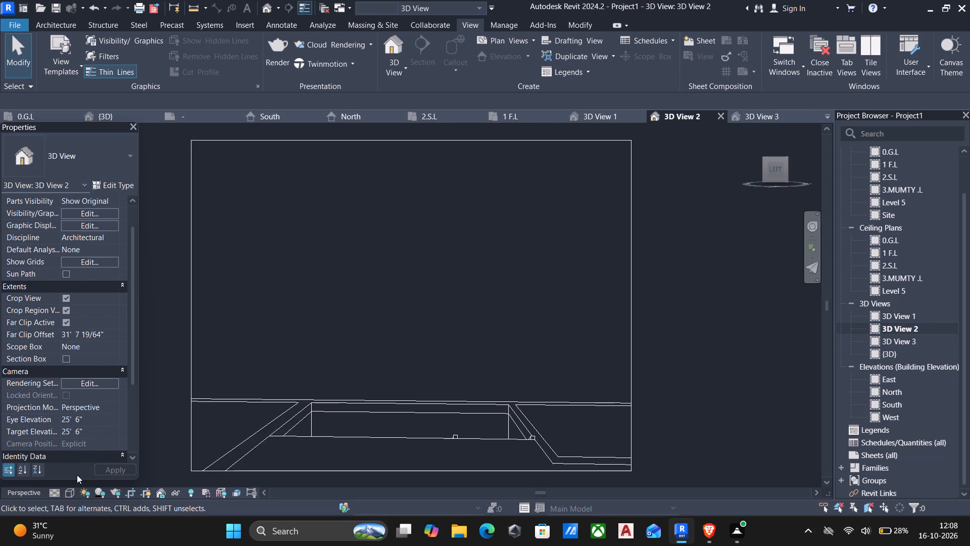
click(69, 491)
click(99, 443)
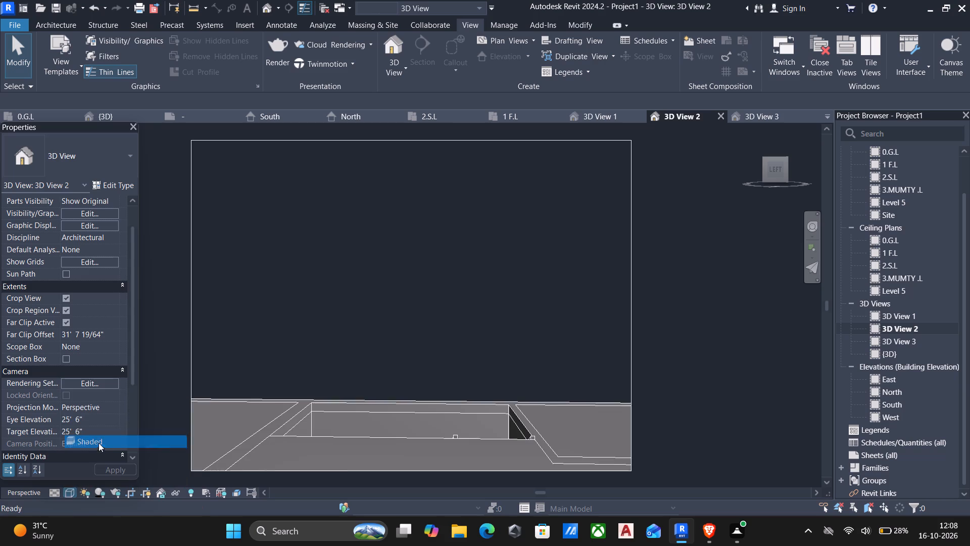
Extend 3D View 2's crop region on both sides and downward, and turn its camera obliquely across the top slab.
scroll(472, 358, down, 4)
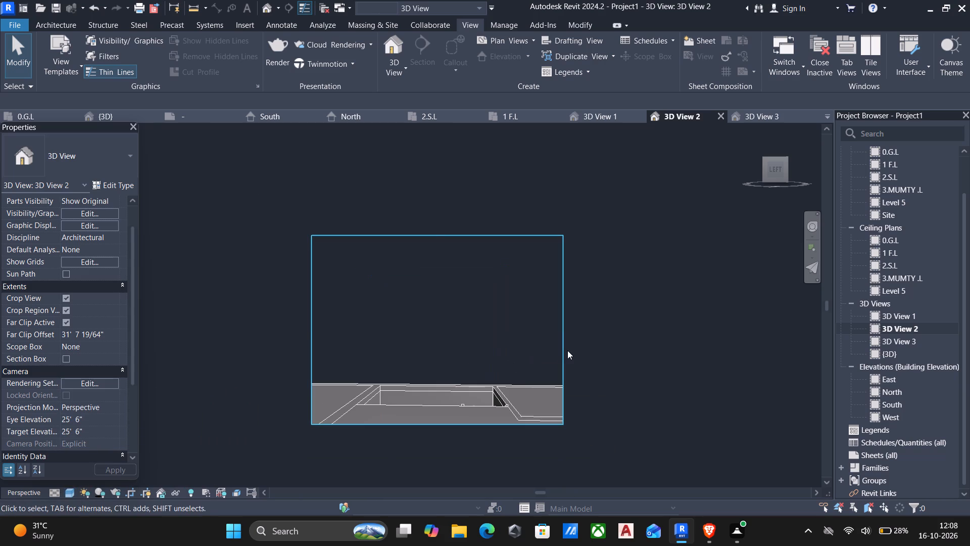
click(568, 350)
drag(563, 327, 691, 336)
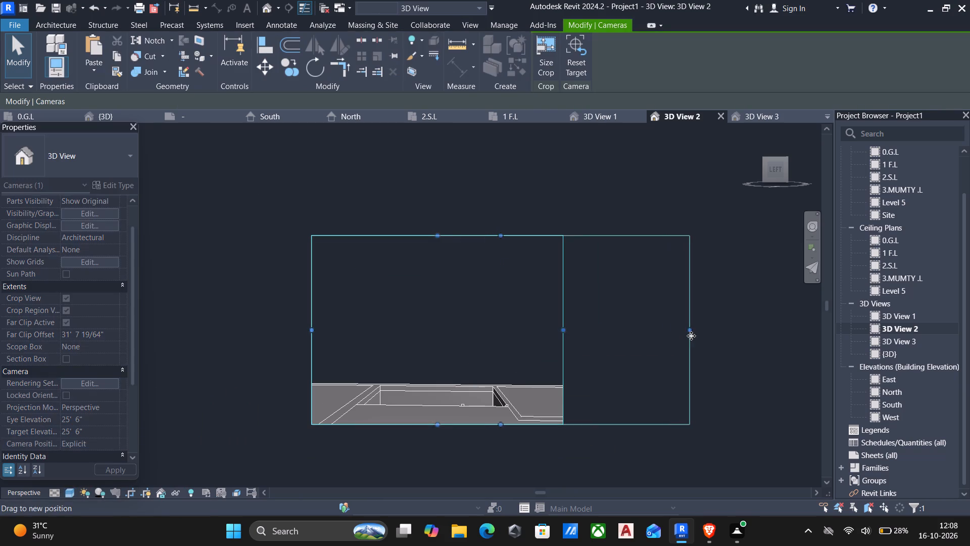
drag(691, 336, 692, 336)
drag(503, 424, 511, 477)
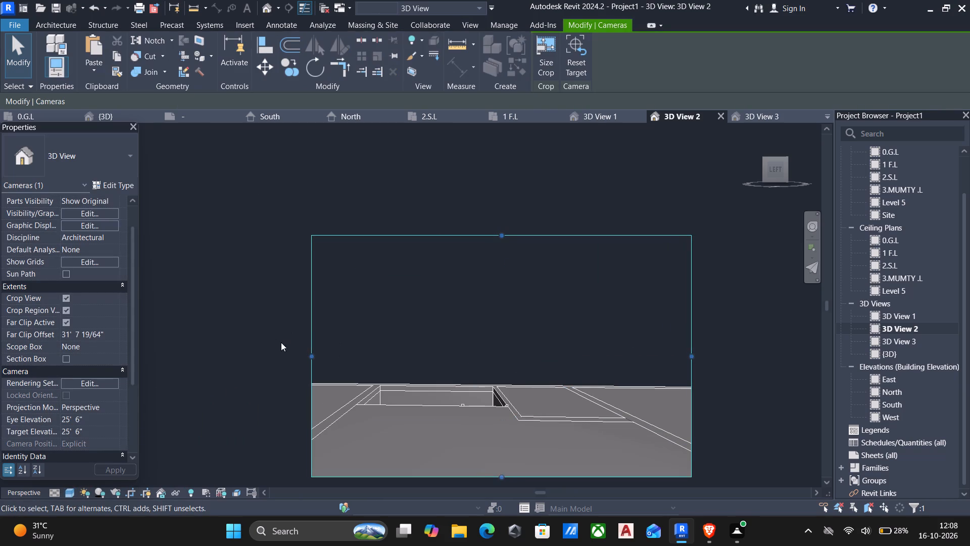
drag(309, 349, 213, 364)
scroll(429, 358, down, 3)
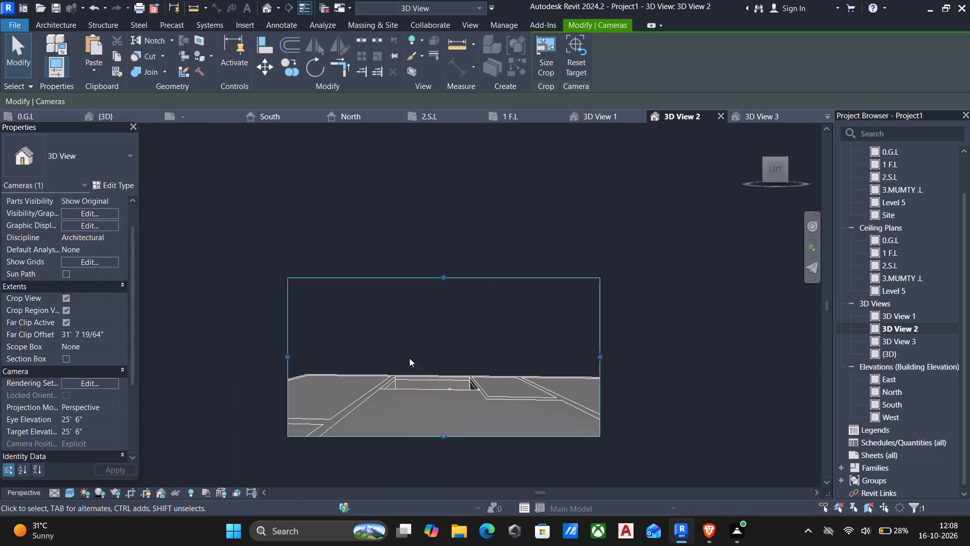
shift+middle_drag(398, 356, 309, 428)
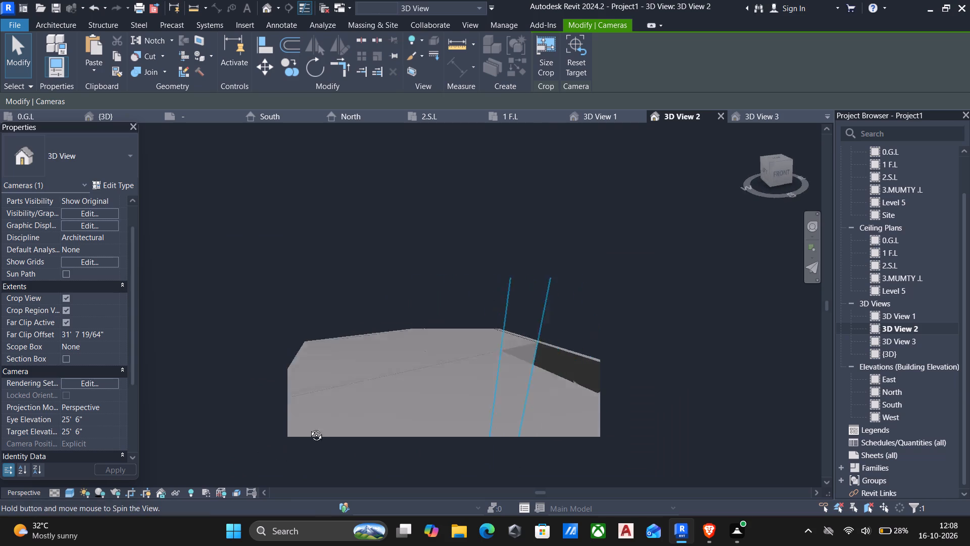
shift+middle_drag(309, 428, 484, 392)
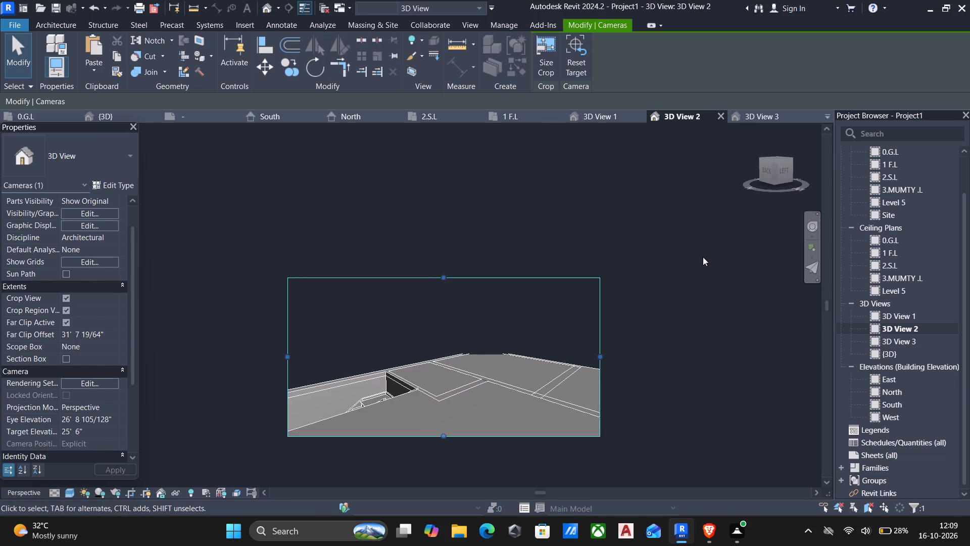
Examine the house's exterior and the stair opening in the top slab in the default 3D view.
click(268, 8)
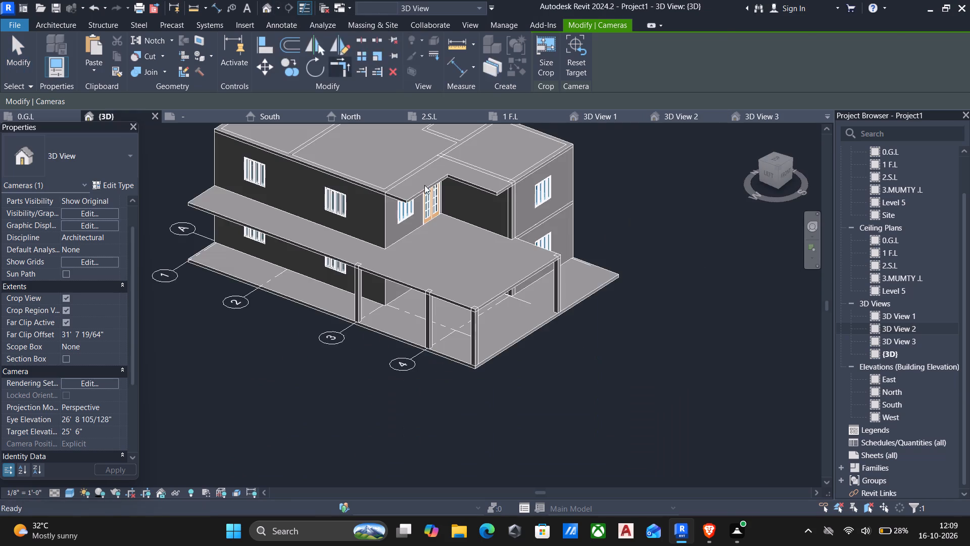
scroll(489, 299, down, 2)
shift+middle_drag(511, 309, 445, 290)
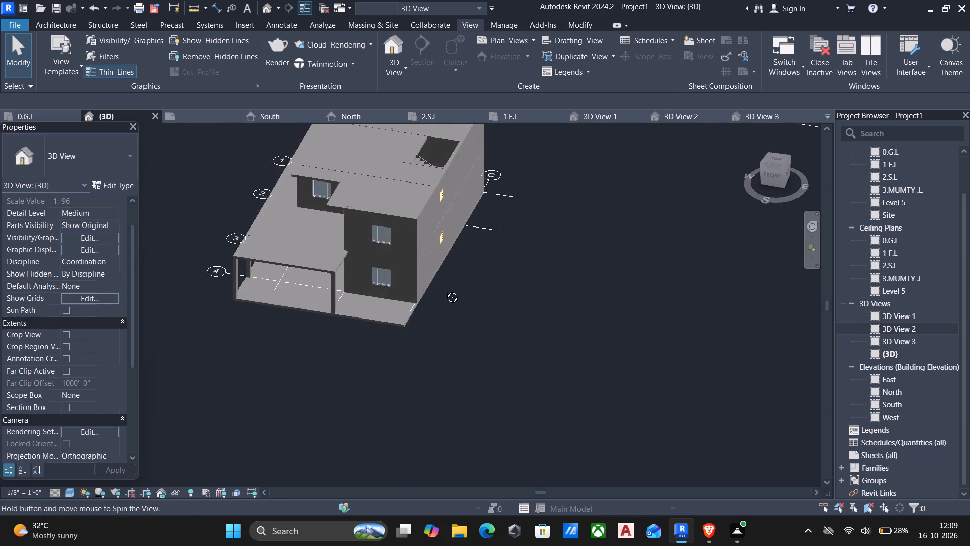
shift+middle_drag(445, 290, 524, 224)
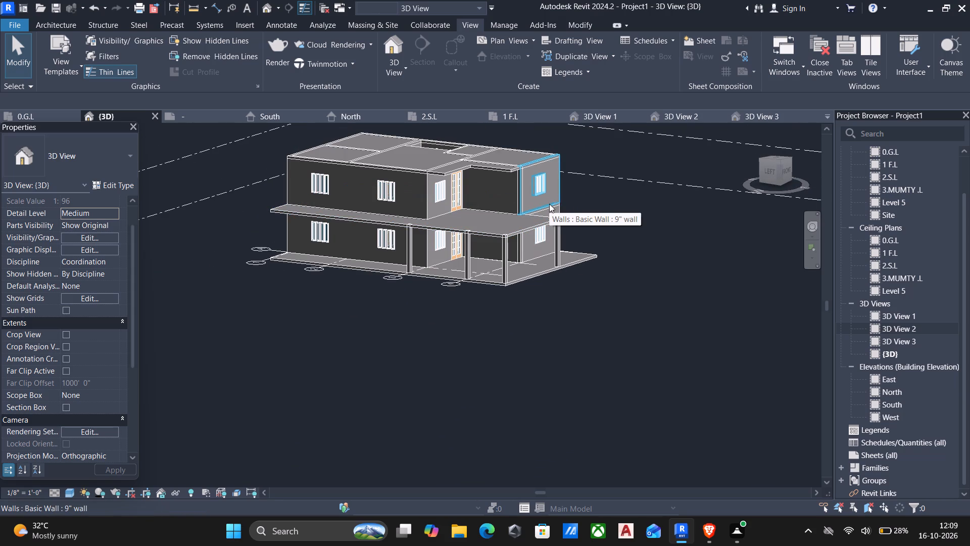
scroll(640, 279, down, 2)
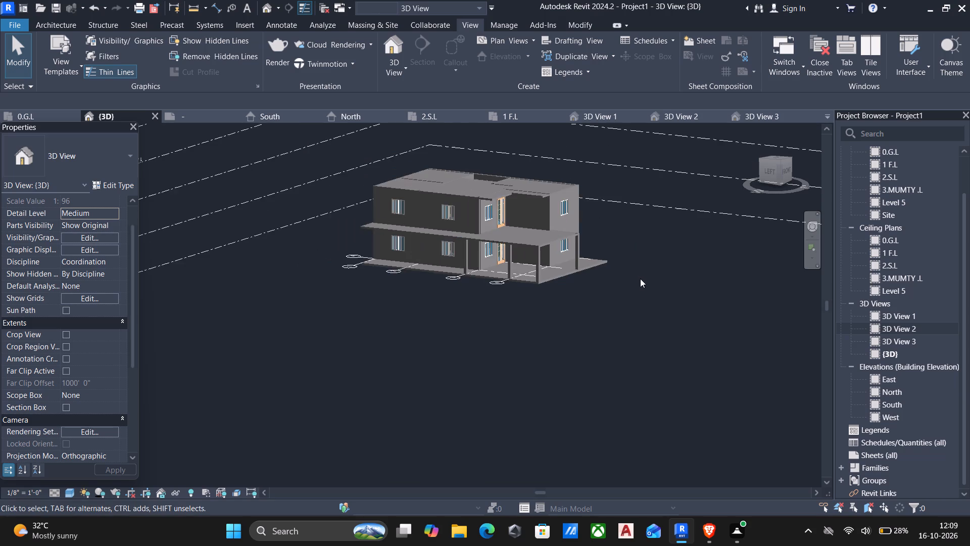
shift+middle_drag(640, 279, 604, 412)
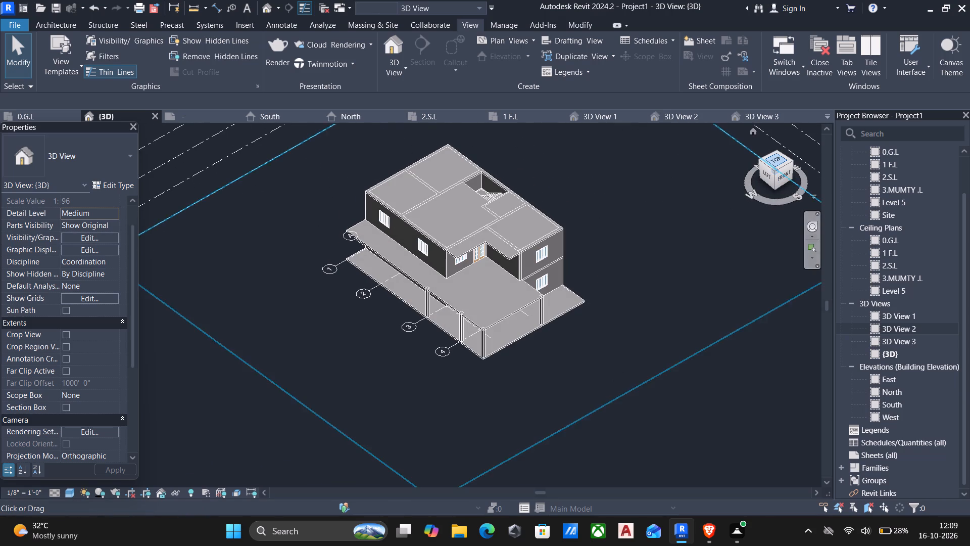
From the Top orientation of the 3D view, split the 9" outer wall along grid C at the stair shaft's north inner corner.
click(779, 161)
scroll(426, 335, up, 3)
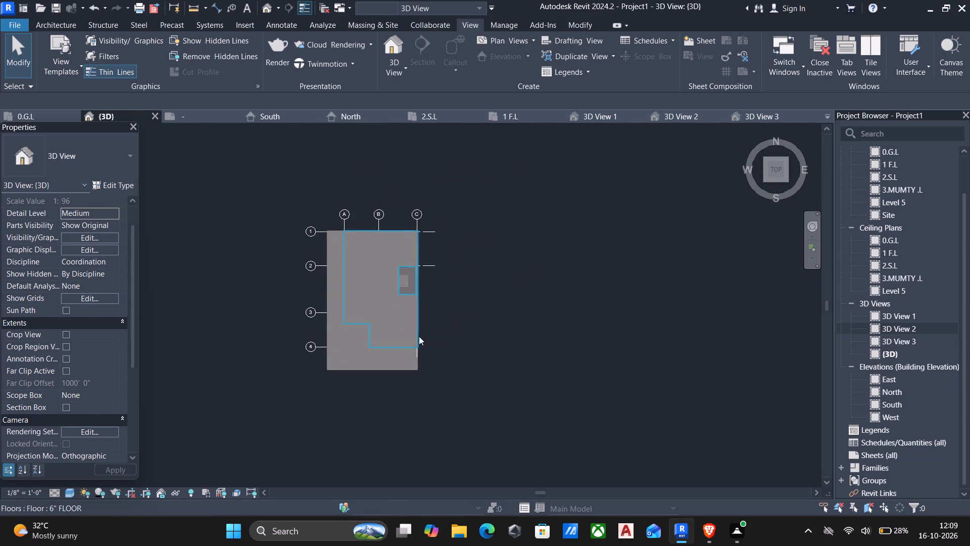
scroll(402, 277, up, 5)
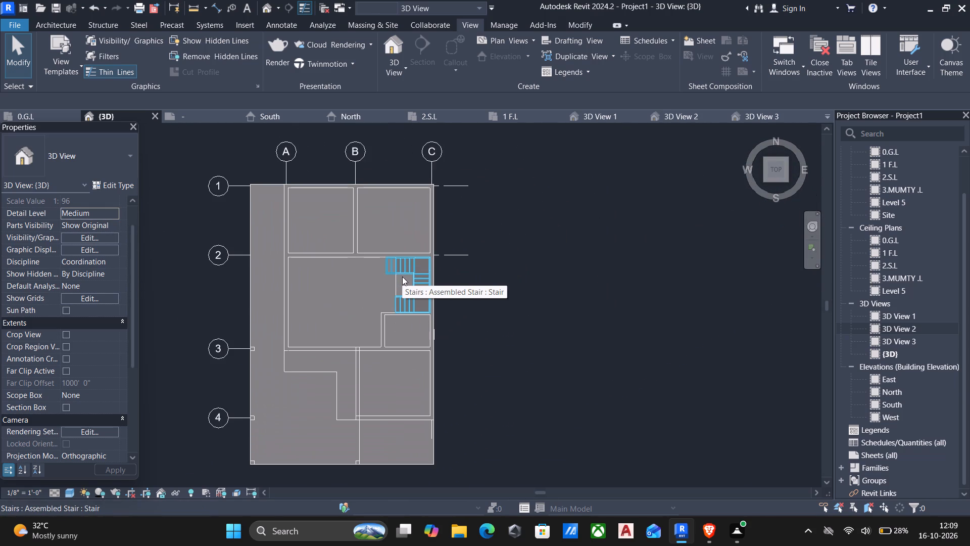
scroll(513, 280, up, 3)
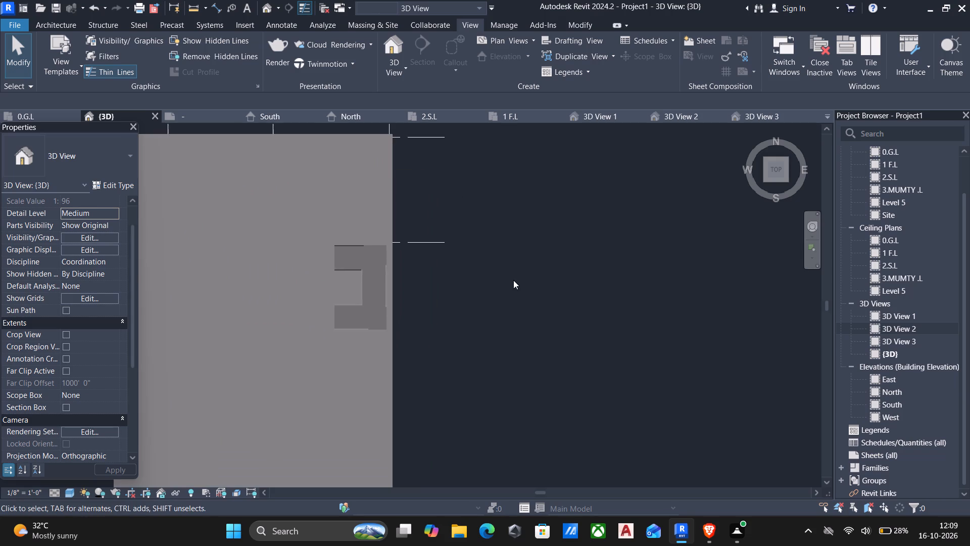
scroll(414, 277, up, 3)
text(sl)
scroll(331, 199, up, 3)
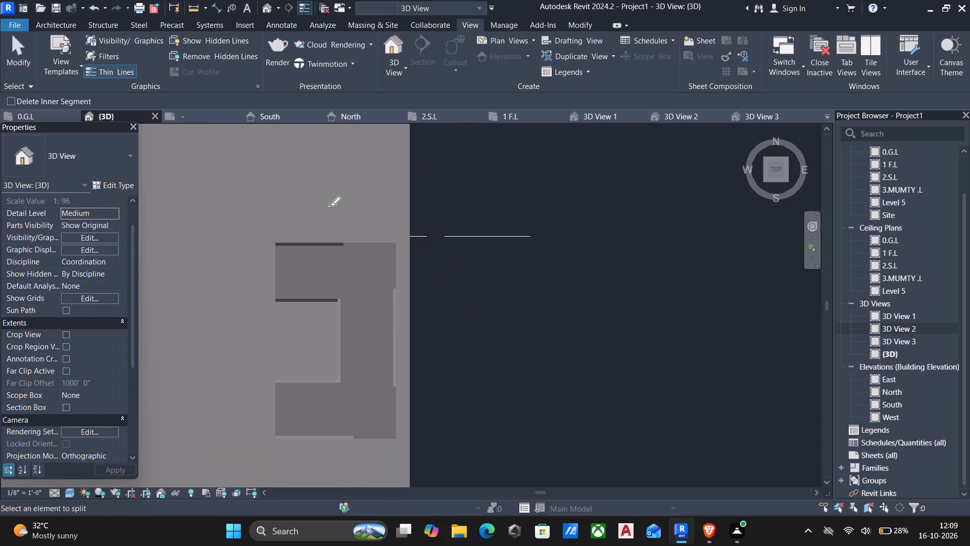
scroll(479, 258, up, 4)
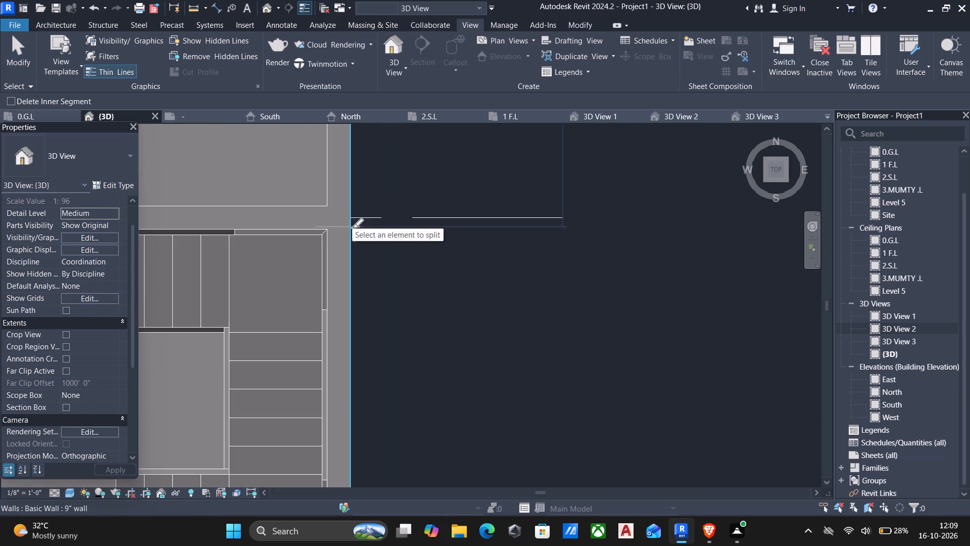
scroll(352, 231, up, 5)
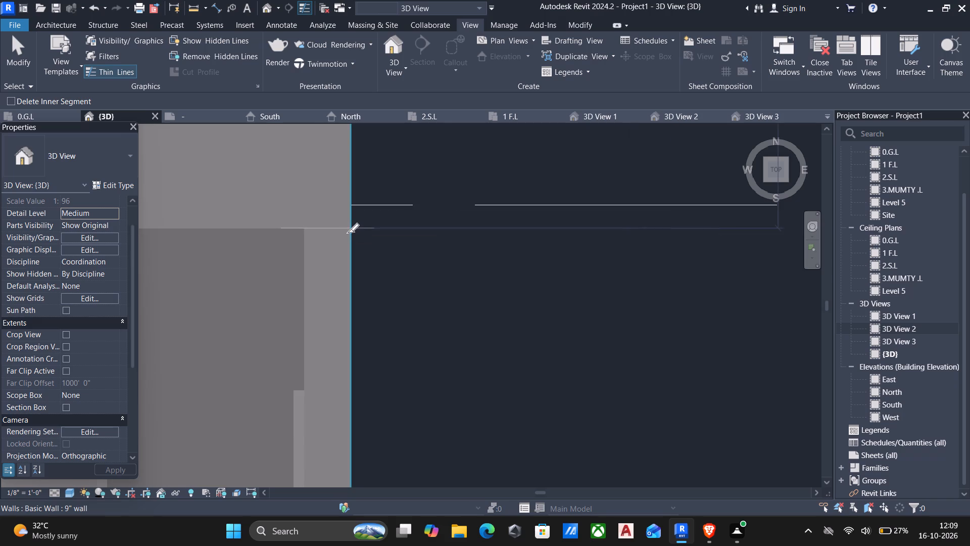
scroll(350, 230, up, 2)
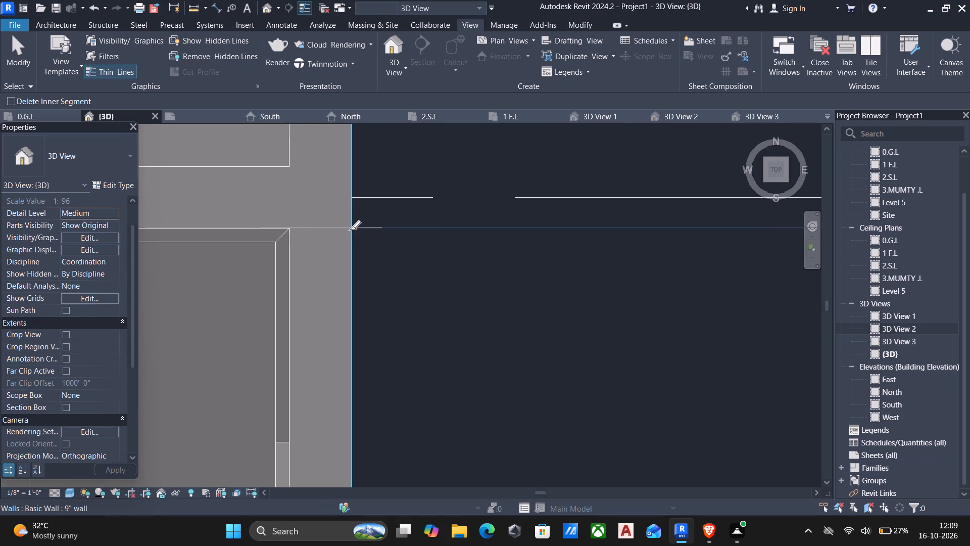
click(350, 230)
Split the same 9" outer wall at the stair shaft's south inner corner, and end the Split command.
scroll(351, 241, down, 6)
scroll(352, 295, down, 6)
middle_drag(369, 336, 405, 249)
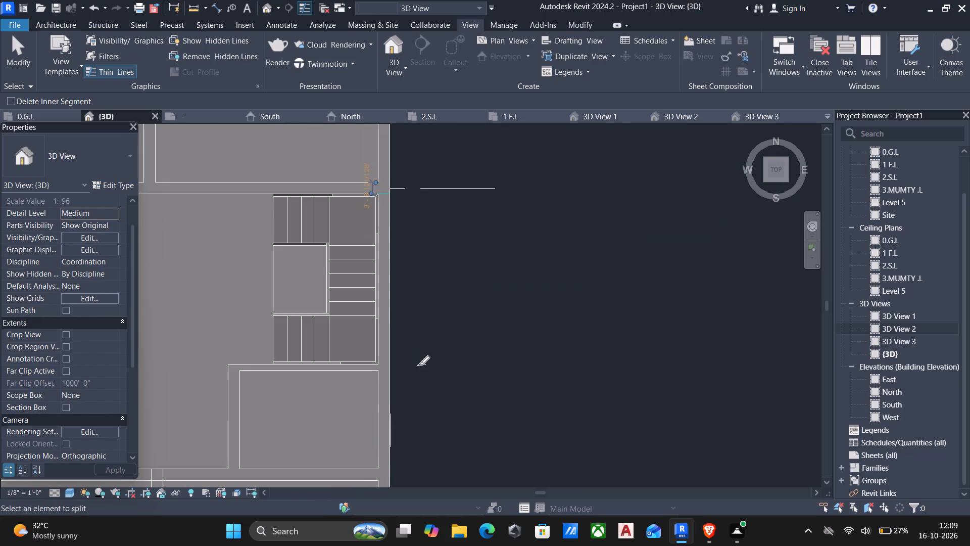
scroll(397, 367, up, 5)
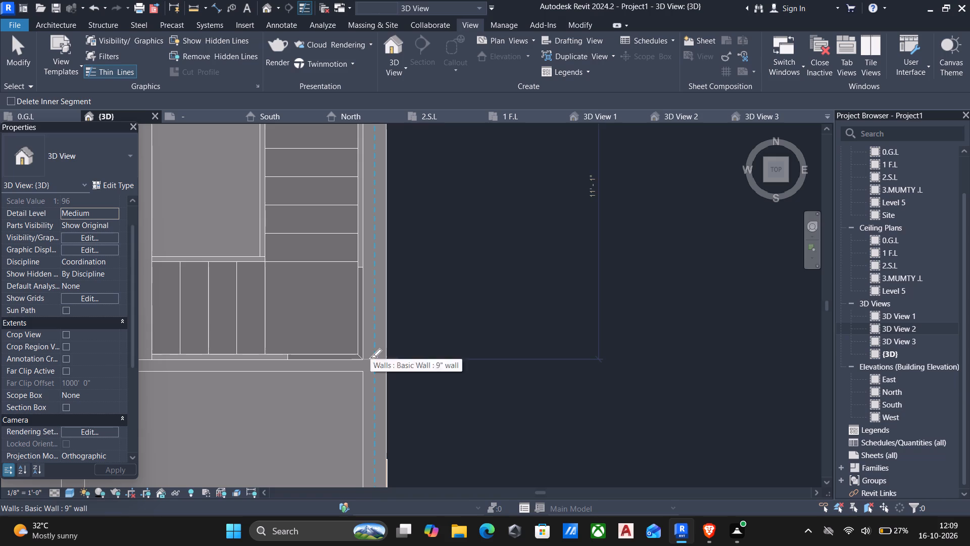
scroll(370, 361, up, 8)
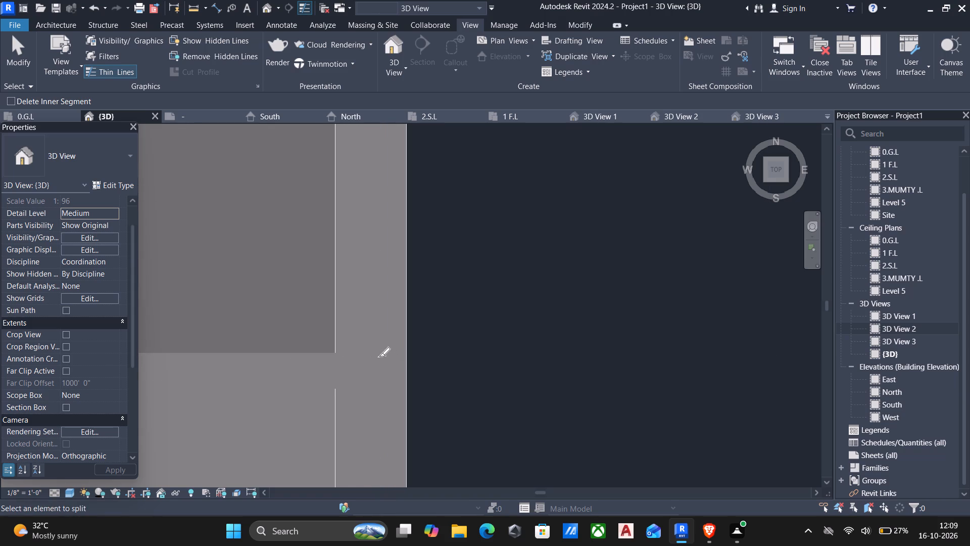
scroll(372, 352, up, 3)
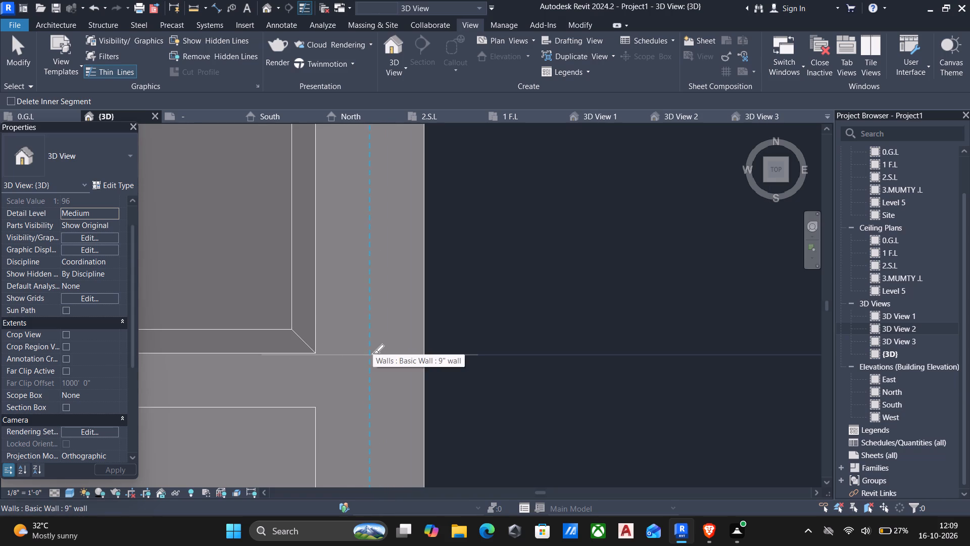
scroll(373, 353, up, 4)
click(374, 354)
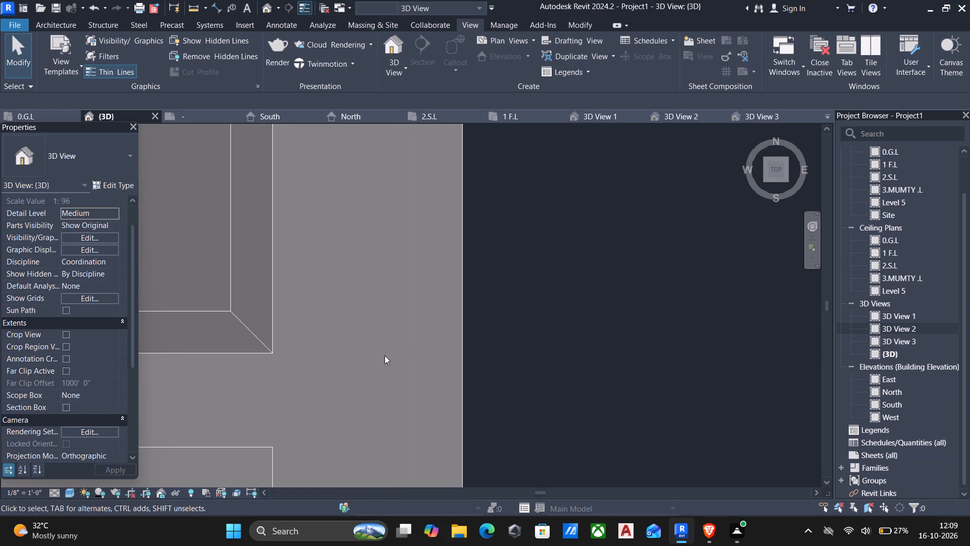
Restart the Split command and split the 9" outer wall along grid C level with the stair shaft's south inner corner.
scroll(442, 369, down, 6)
text(sl)
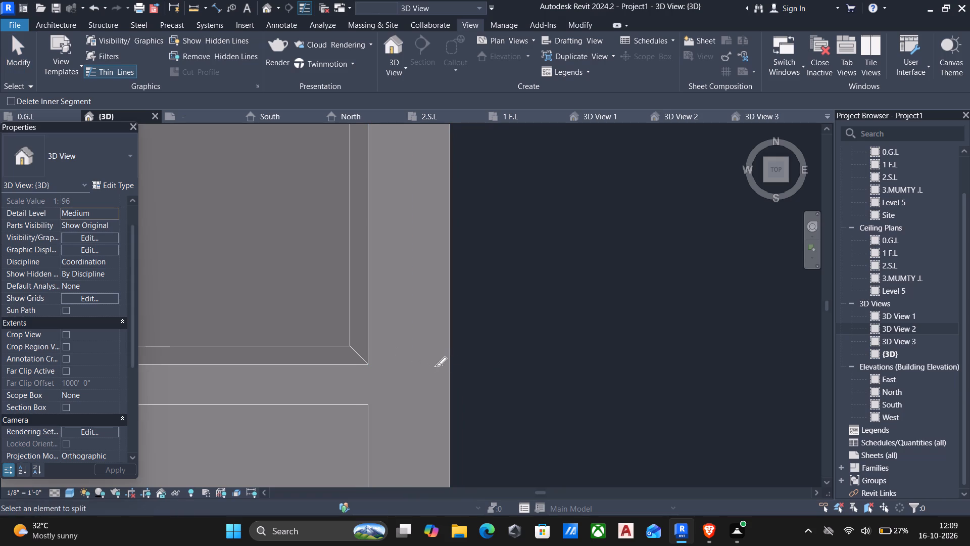
scroll(452, 364, up, 2)
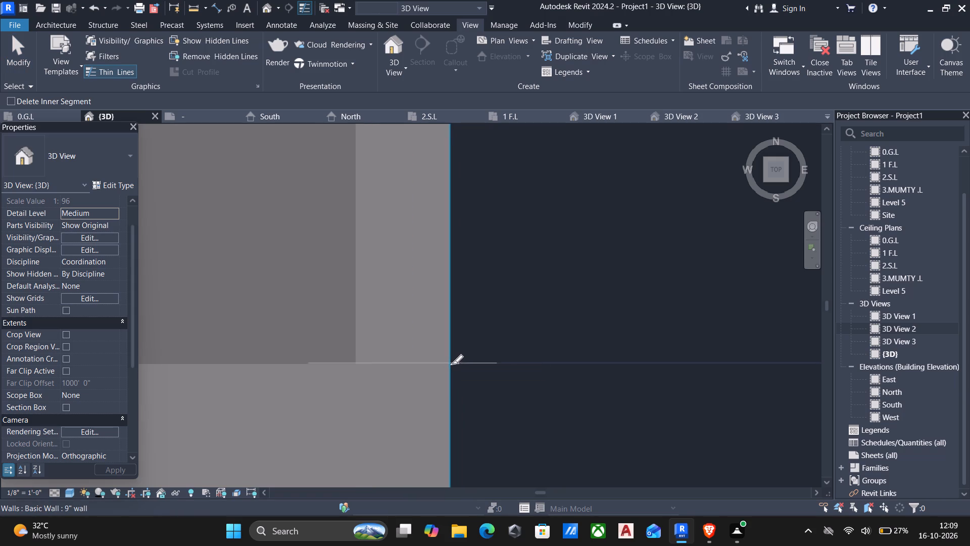
scroll(452, 364, up, 6)
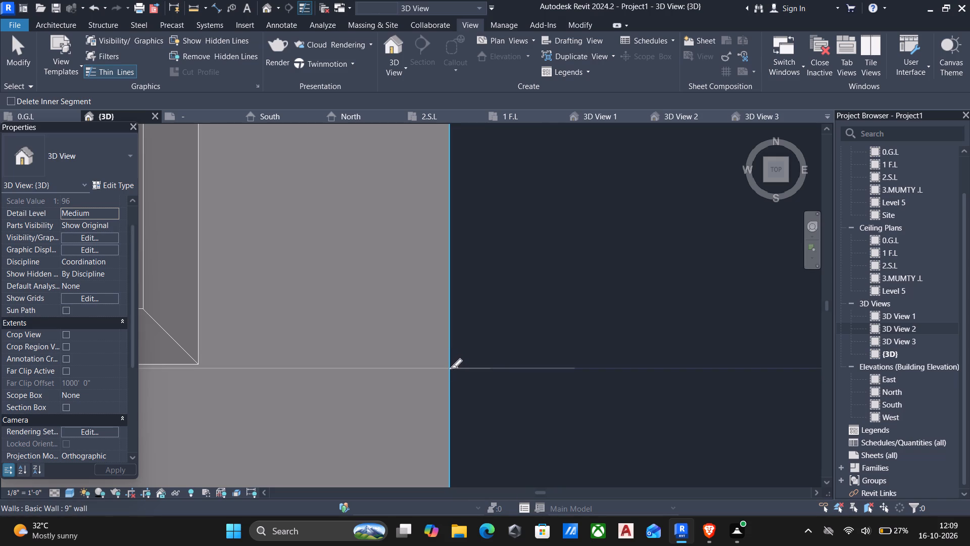
click(451, 362)
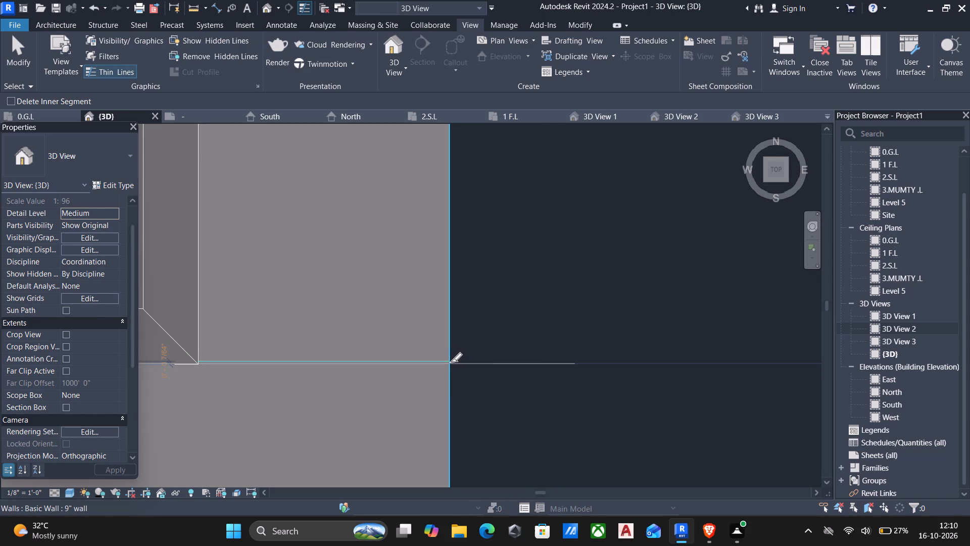
Split the 4.5" wall along the stair shaft's south side in line with the stair opening's west edge.
scroll(441, 372, down, 7)
middle_drag(359, 395, 442, 349)
scroll(444, 349, down, 6)
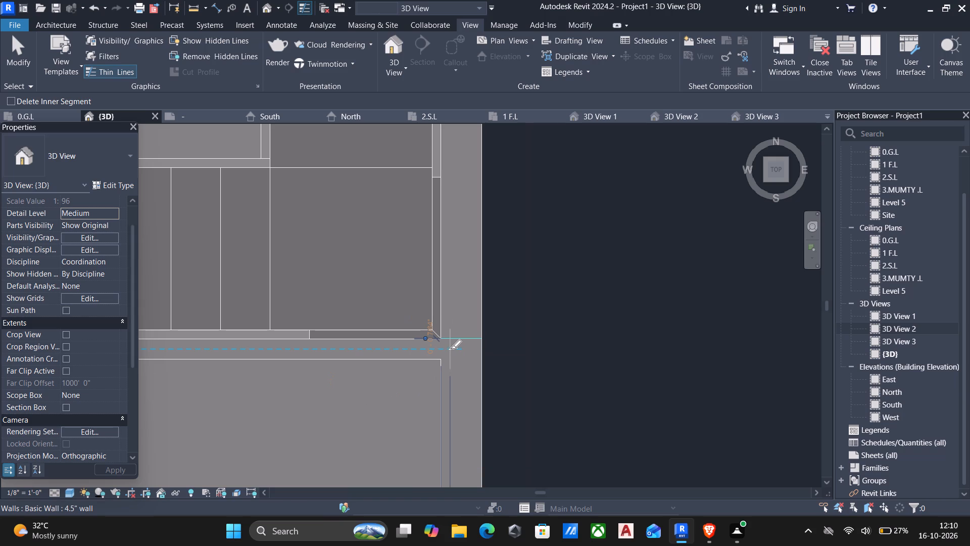
scroll(450, 349, down, 6)
middle_drag(333, 341, 472, 352)
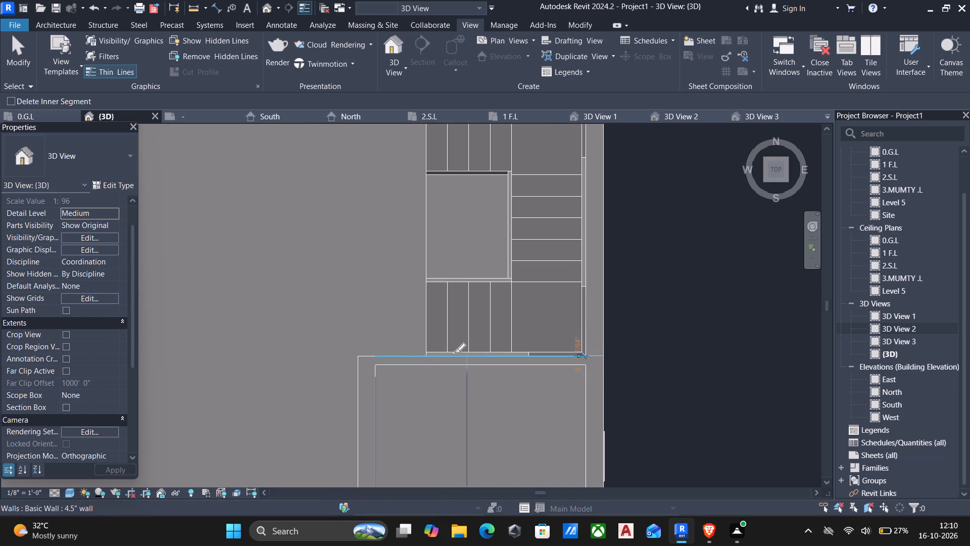
scroll(429, 366, up, 7)
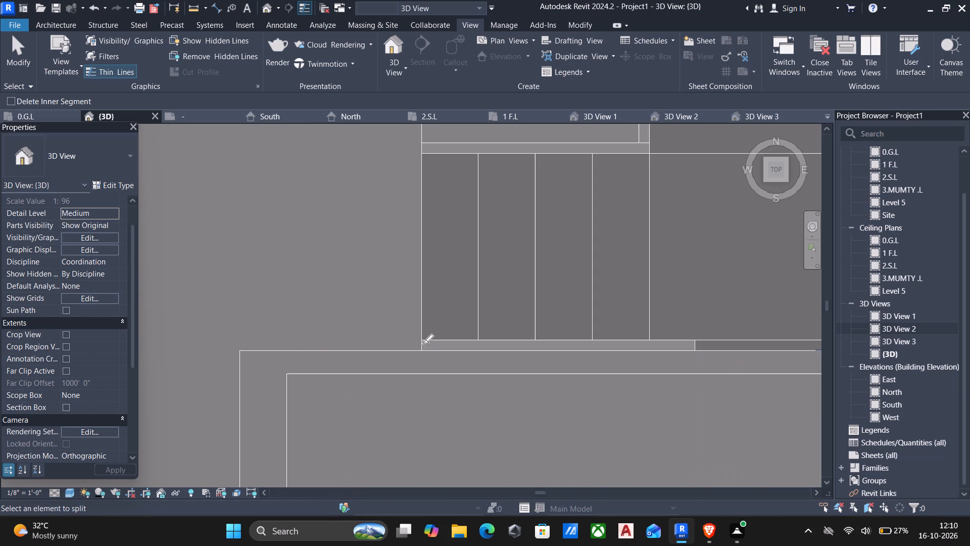
click(422, 363)
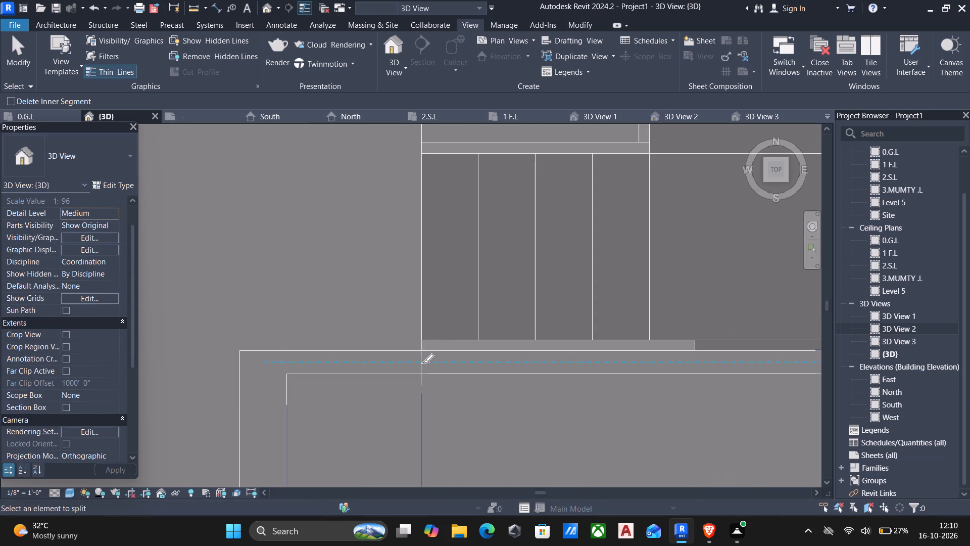
Split the 9" wall along the stair shaft's north side at the stair opening's west edge, and end the Split command.
scroll(469, 363, down, 10)
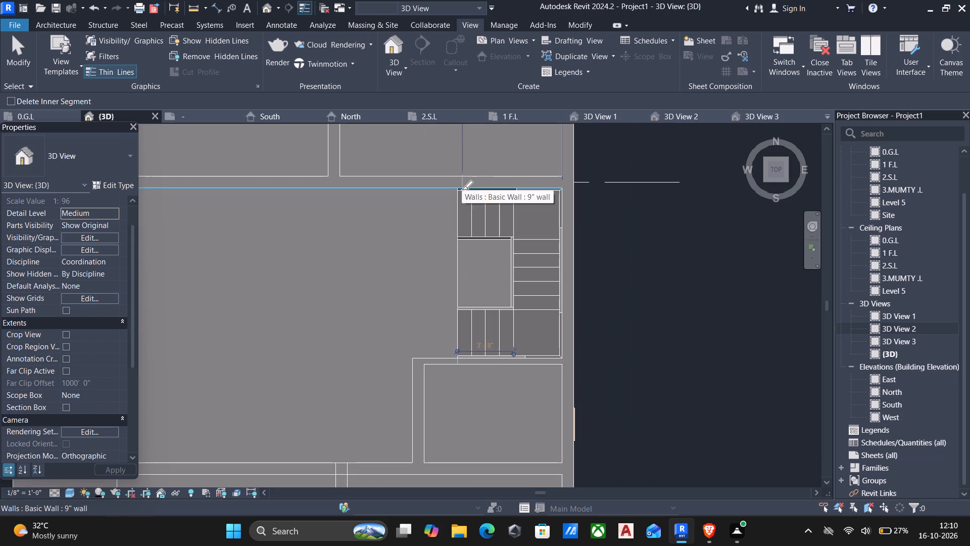
scroll(486, 219, up, 3)
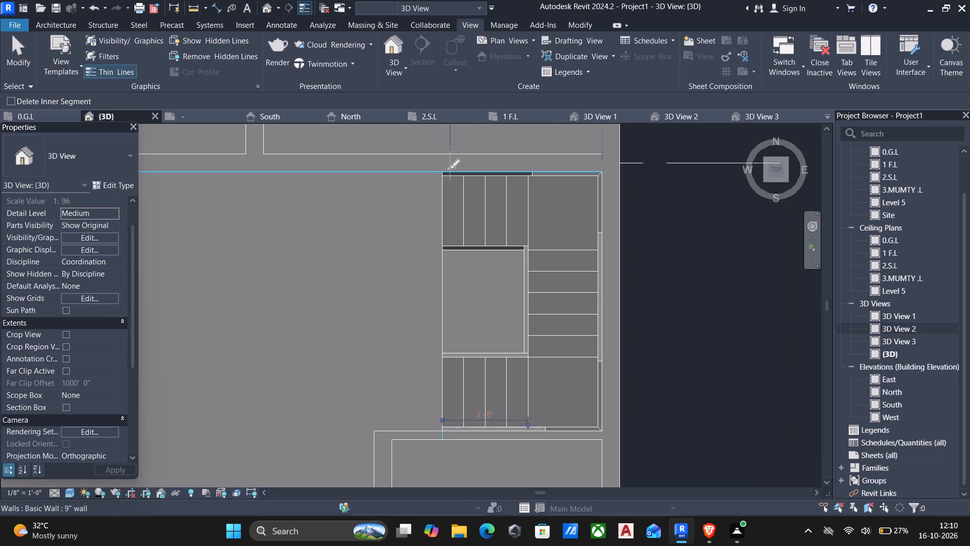
scroll(444, 173, up, 4)
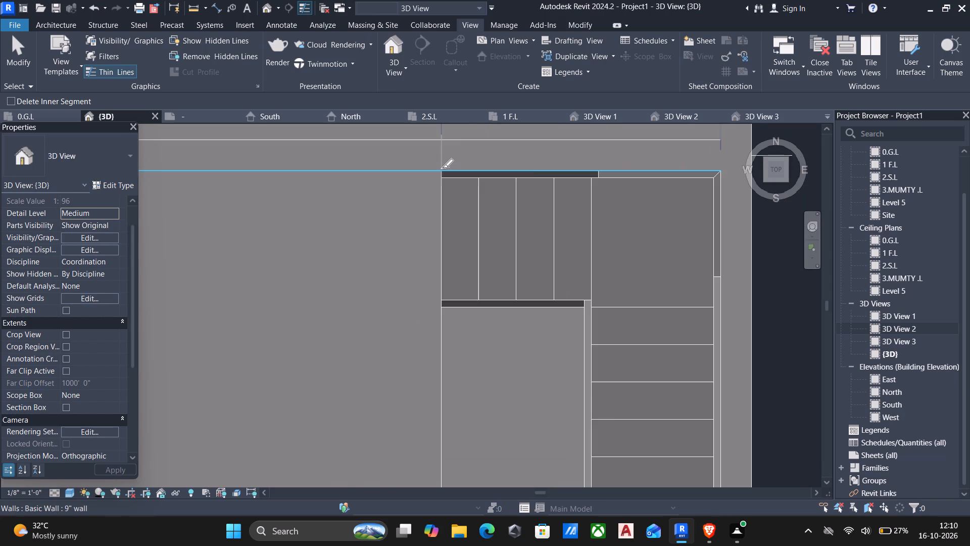
click(442, 168)
key(Escape)
scroll(462, 196, down, 6)
key(Escape)
scroll(498, 222, down, 4)
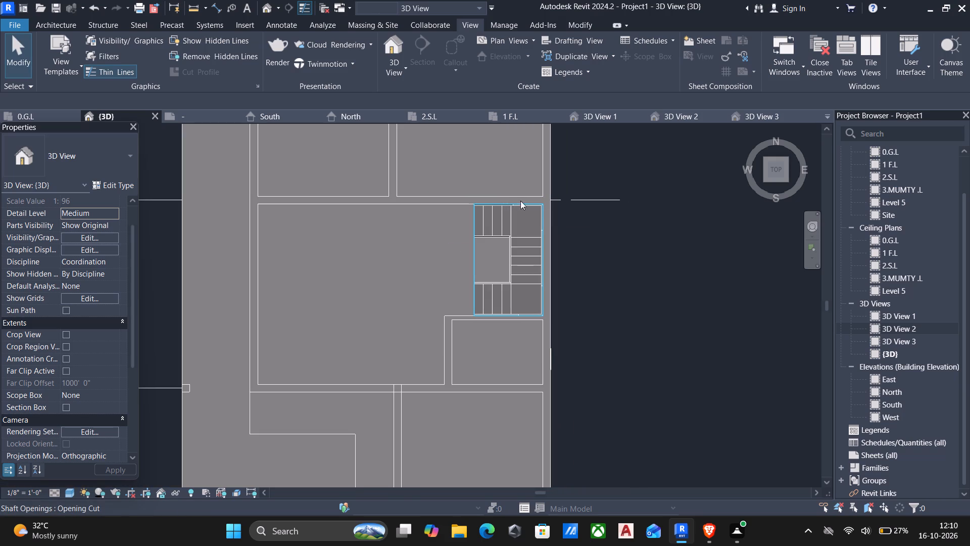
Set the top constraint of the split 9" outer wall segment beside the stairs to Up to level: 3.MUMTY .L.
click(549, 223)
key(Escape)
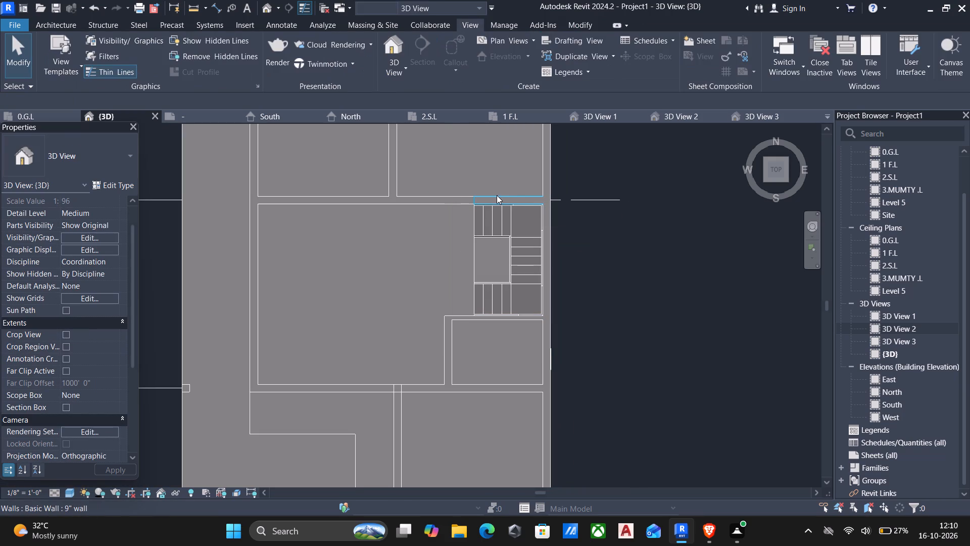
click(495, 196)
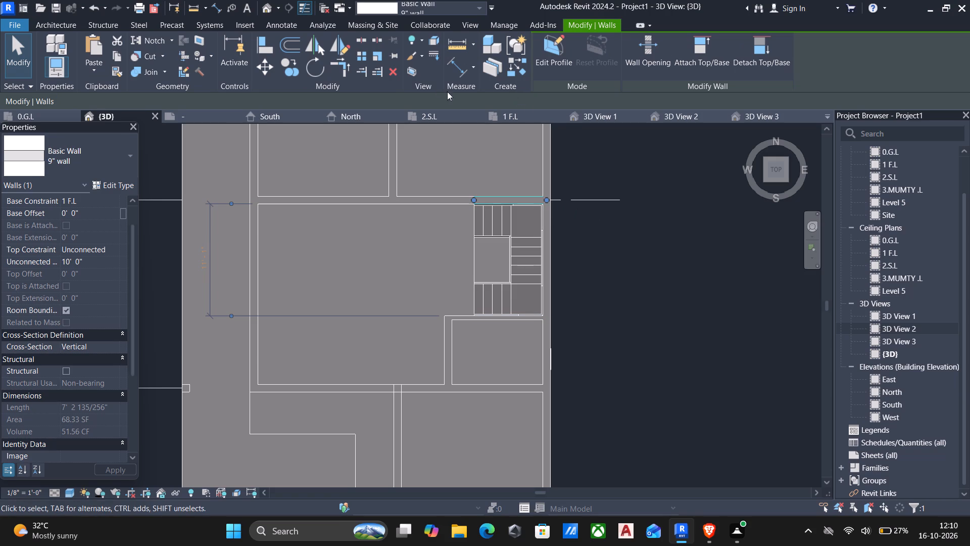
click(272, 10)
scroll(530, 283, down, 1)
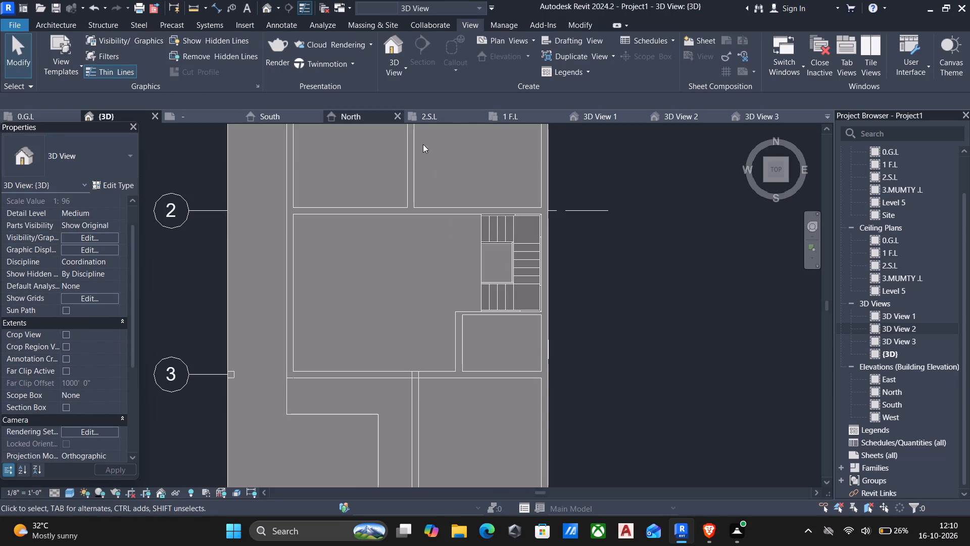
scroll(448, 180, down, 3)
shift+middle_drag(537, 285, 452, 154)
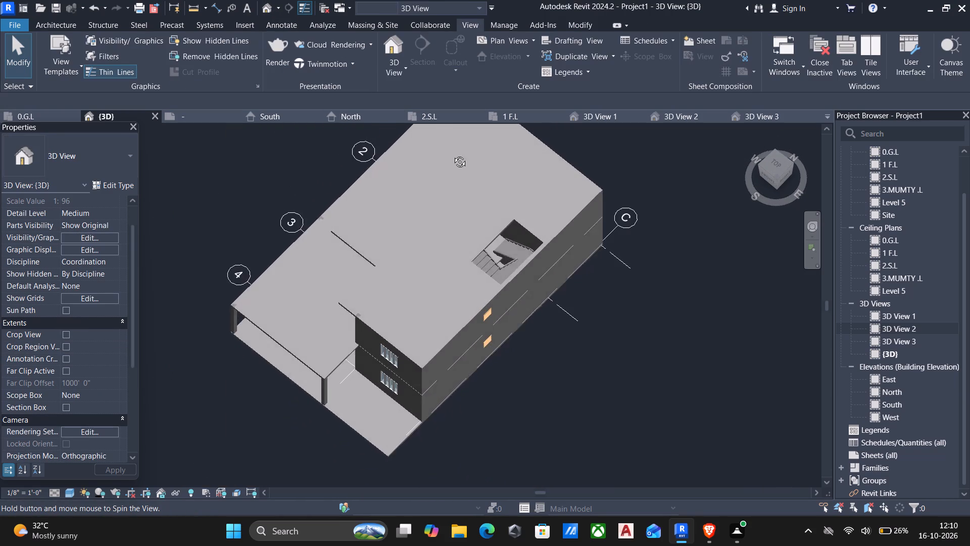
shift+middle_drag(452, 154, 452, 153)
scroll(529, 264, up, 2)
click(529, 265)
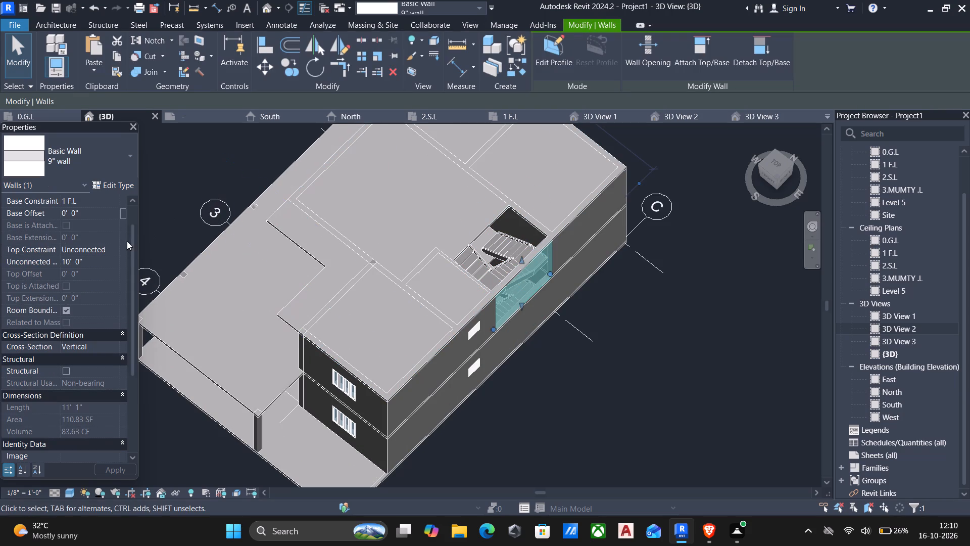
click(106, 248)
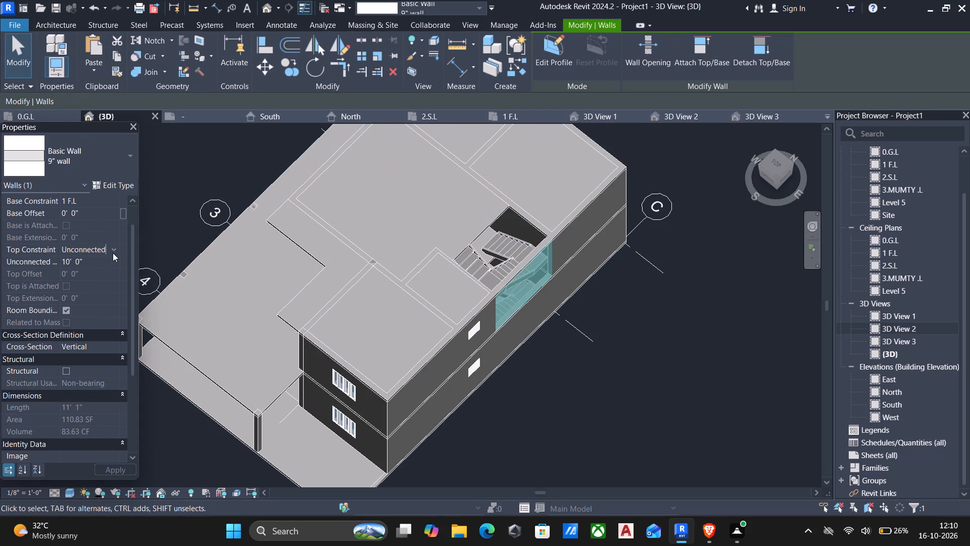
click(113, 252)
scroll(104, 315, down, 4)
click(101, 301)
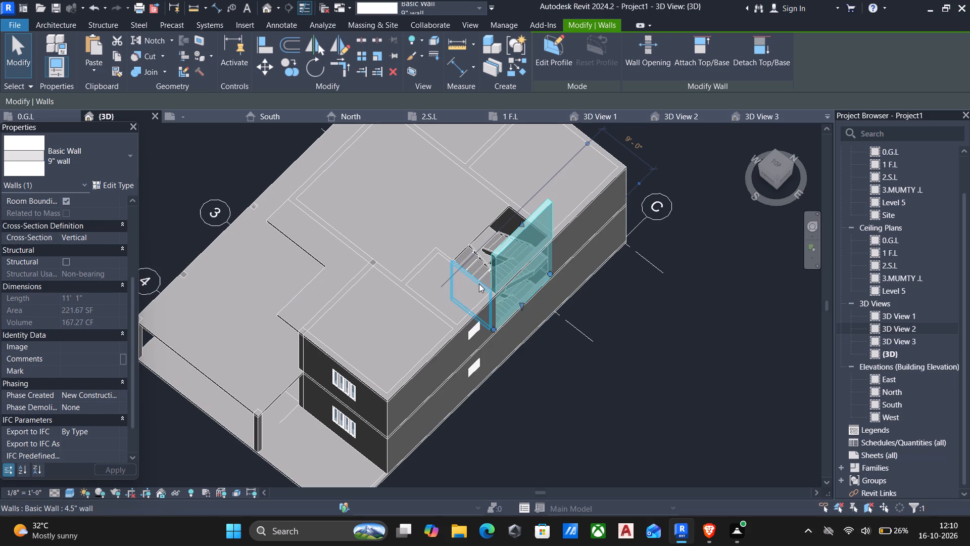
Set the top constraint of the 4.5" wall segment on the stair shaft's south side to Up to level: 3.MUMTY .L.
click(479, 284)
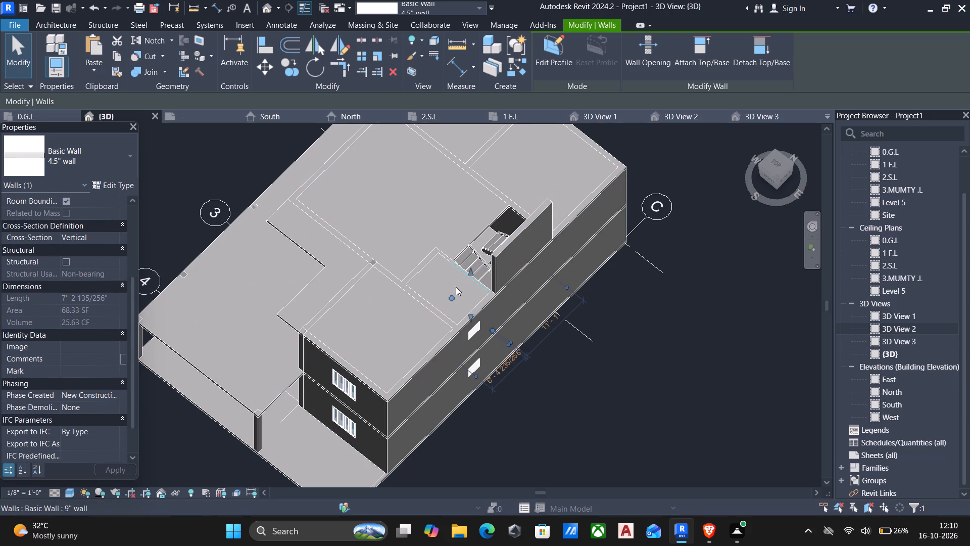
key(Escape)
scroll(462, 284, up, 4)
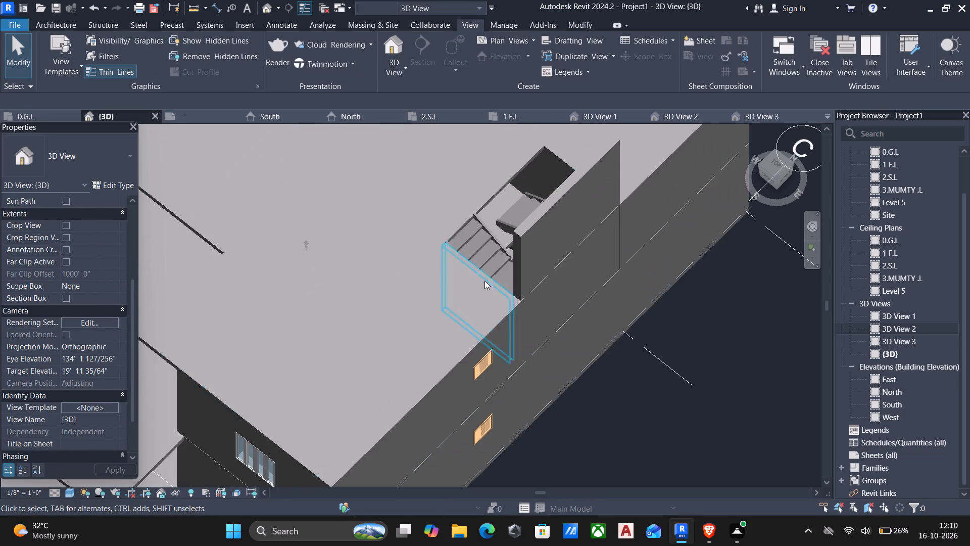
click(489, 281)
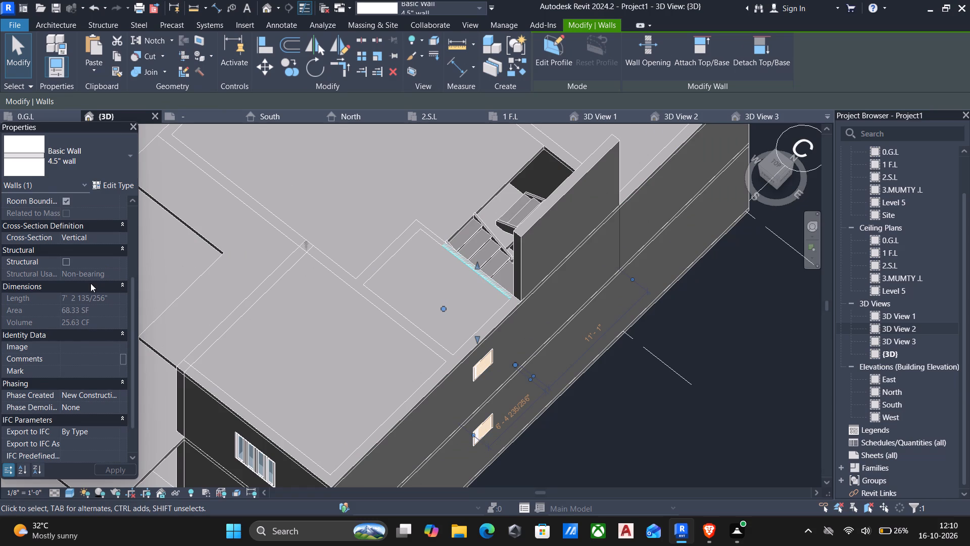
scroll(90, 283, up, 8)
click(111, 273)
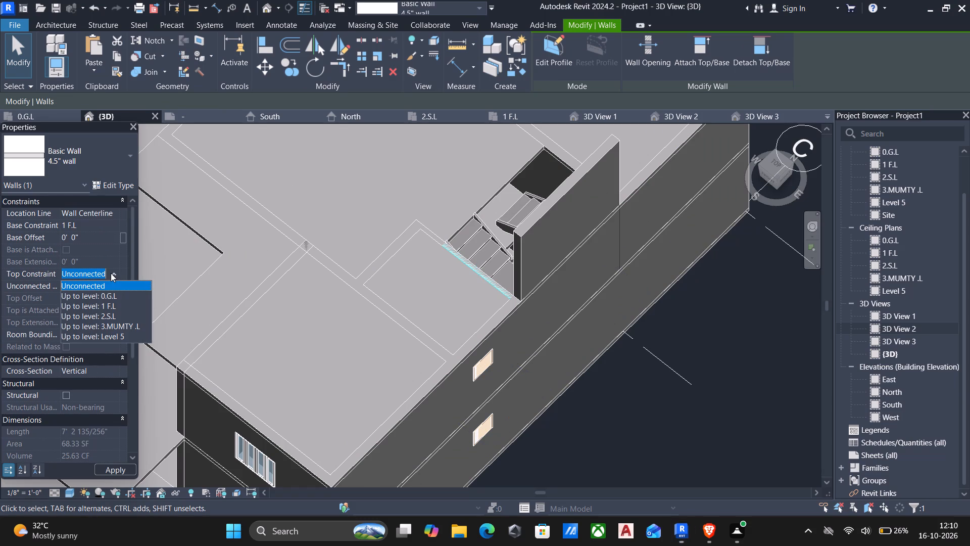
click(116, 323)
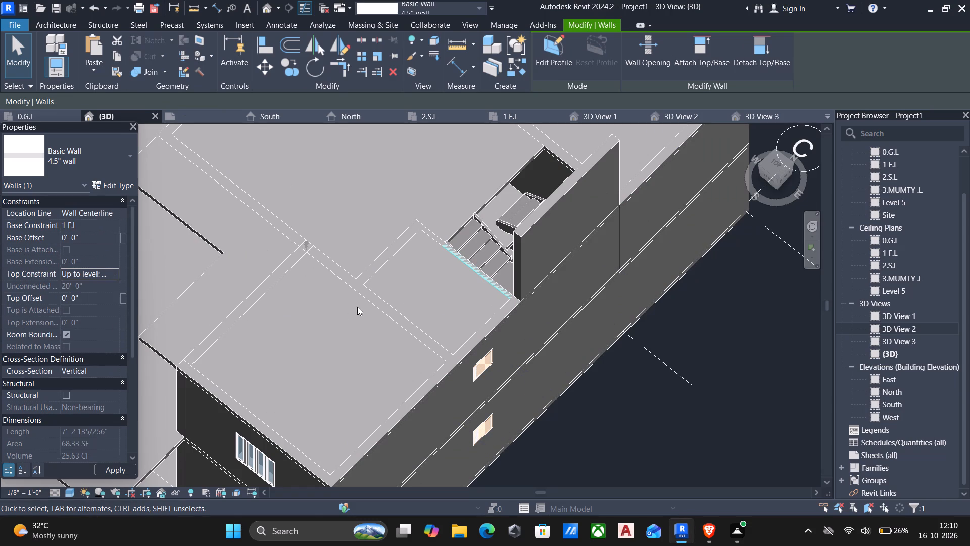
Set the top constraint of the 9" wall segment on the stair shaft's north side to Up to level: 3.MUMTY .L.
middle_drag(439, 306, 383, 371)
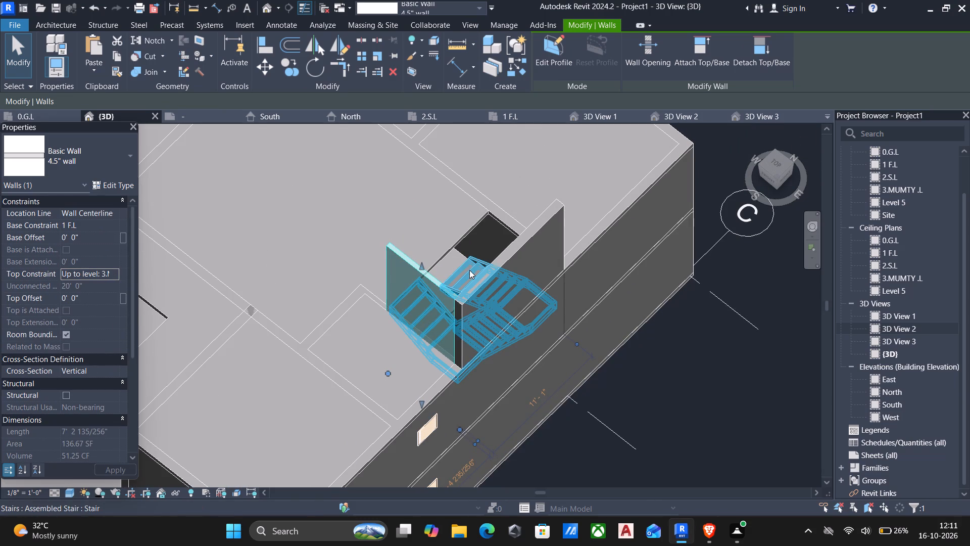
middle_drag(468, 271, 413, 394)
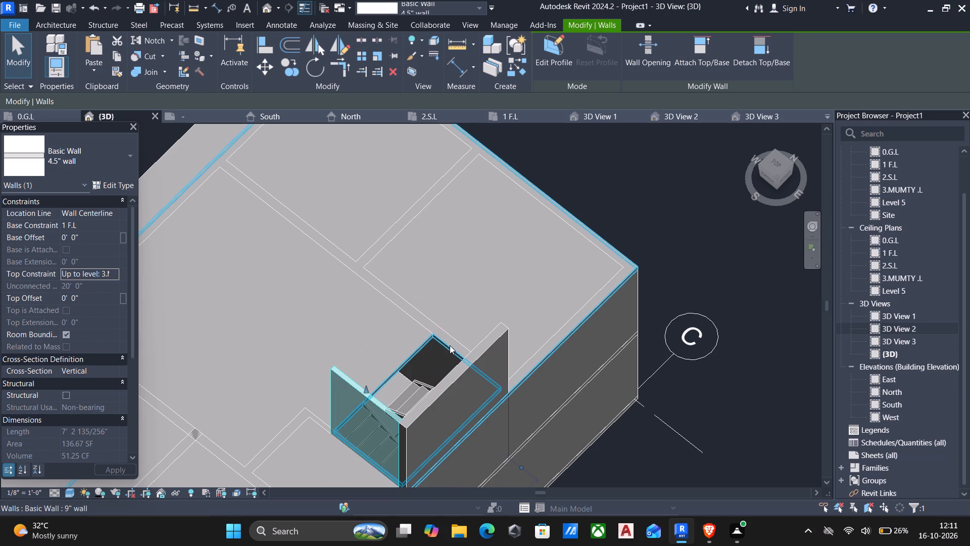
scroll(449, 346, down, 4)
middle_drag(459, 351, 264, 386)
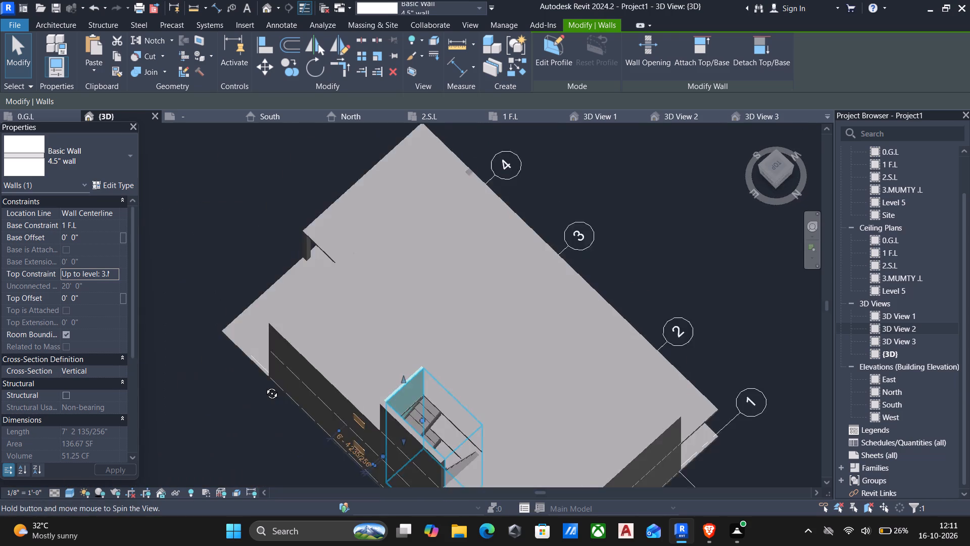
middle_drag(264, 386, 274, 382)
scroll(282, 394, down, 3)
middle_drag(307, 394, 296, 342)
shift+middle_drag(325, 400, 222, 341)
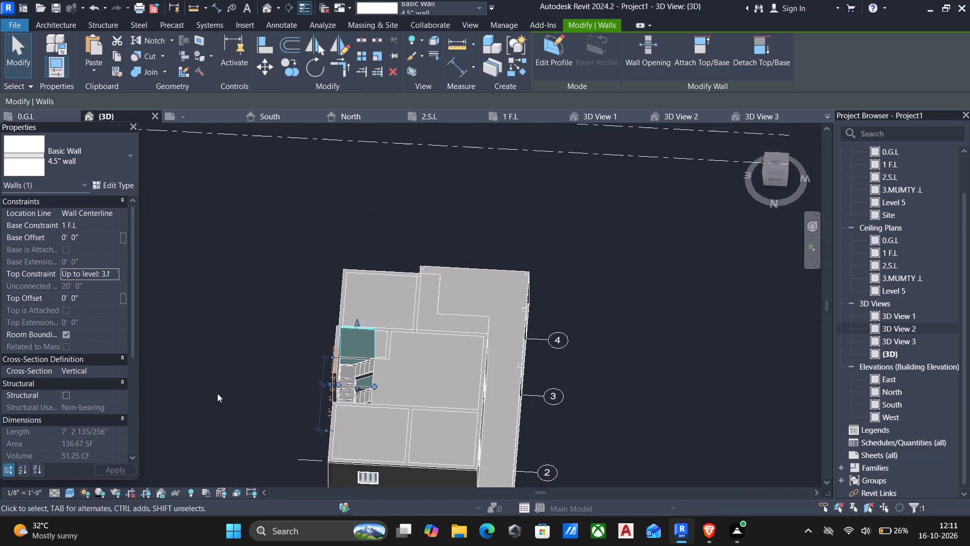
scroll(370, 422, up, 4)
key(Escape)
scroll(346, 418, up, 3)
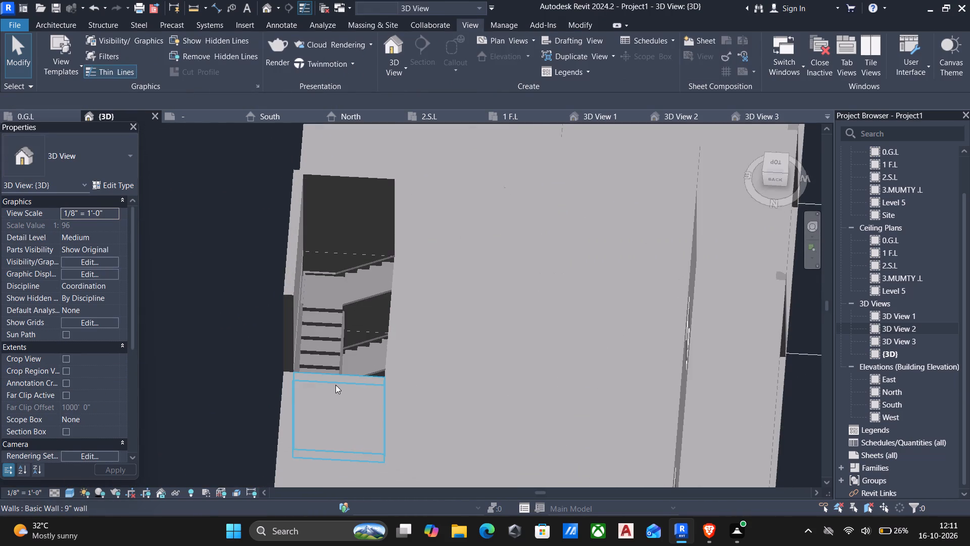
click(329, 379)
key(Escape)
click(320, 379)
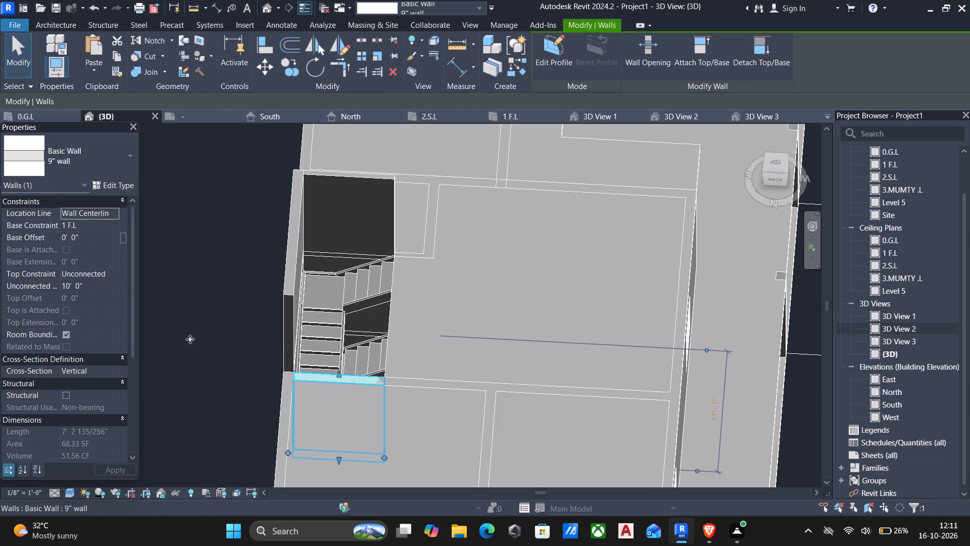
click(109, 273)
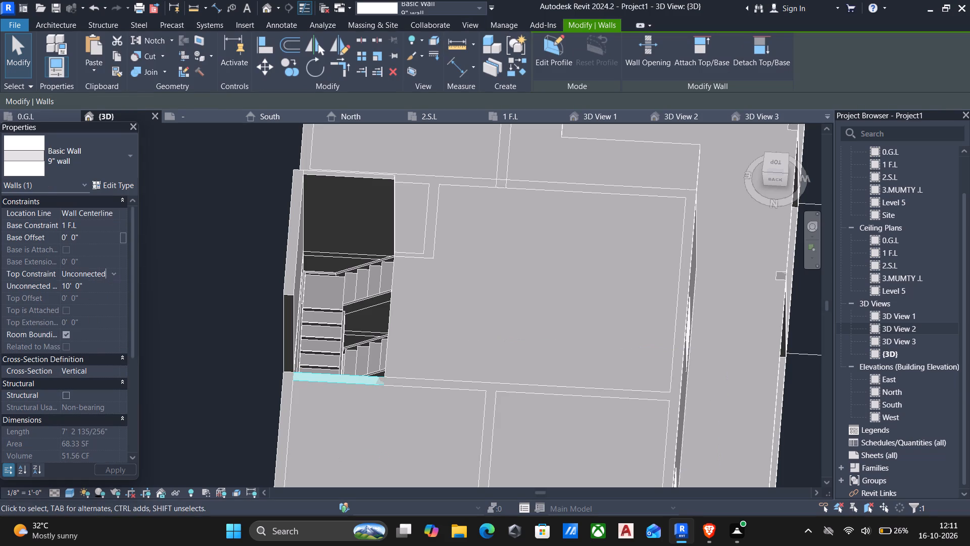
click(115, 274)
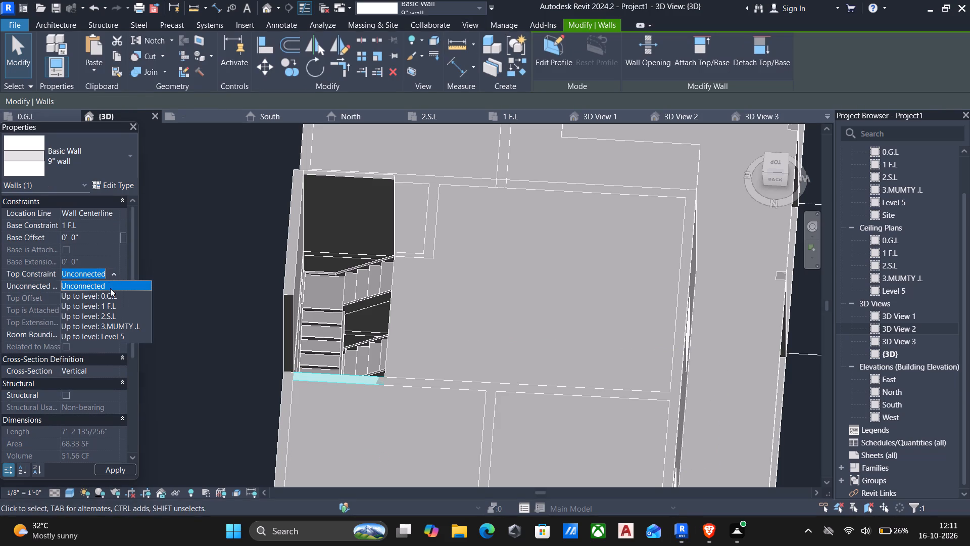
click(111, 322)
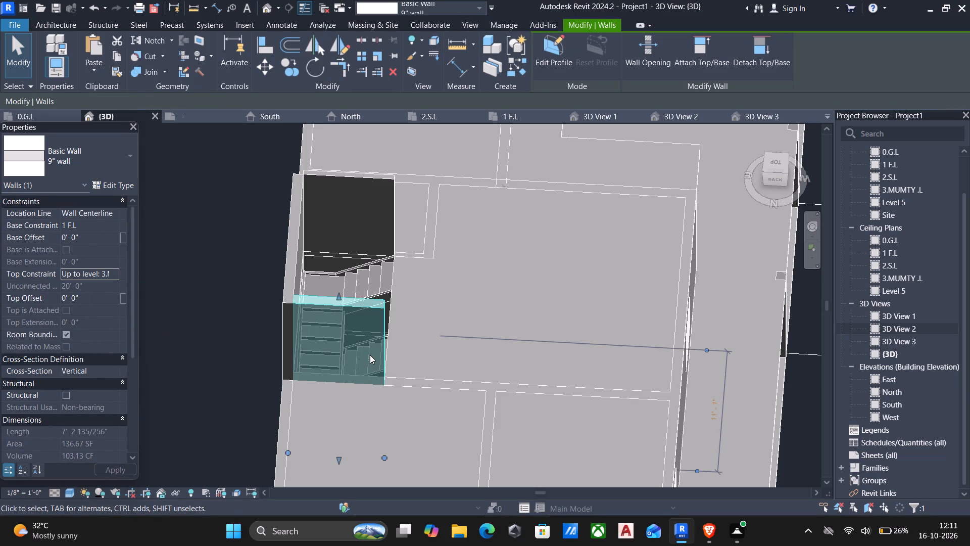
key(Escape)
scroll(373, 359, down, 1)
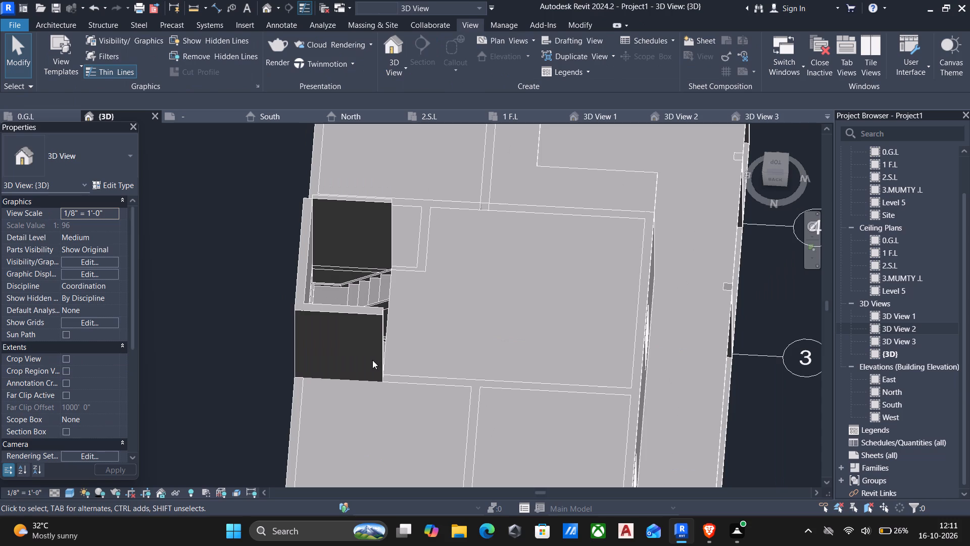
shift+middle_drag(372, 360, 511, 313)
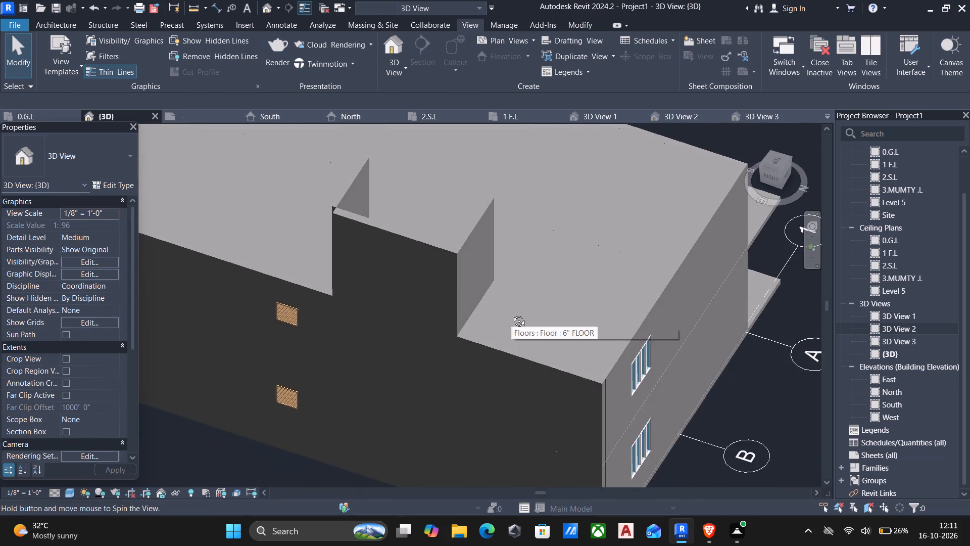
With Delete Inner Segment enabled, split the 9" outer wall in line with the south face of the stair shaft's 4.5" wall.
shift+middle_drag(511, 313, 216, 293)
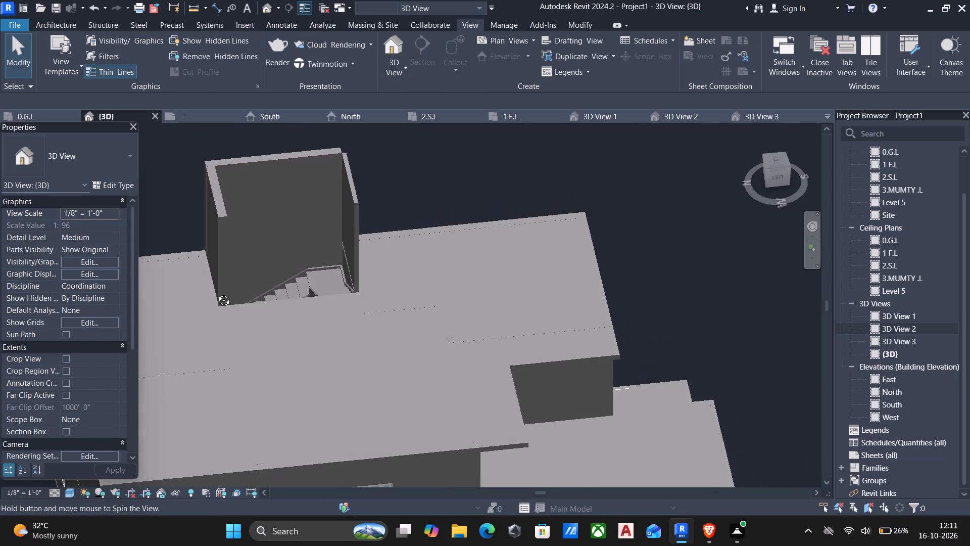
shift+middle_drag(216, 293, 0, 308)
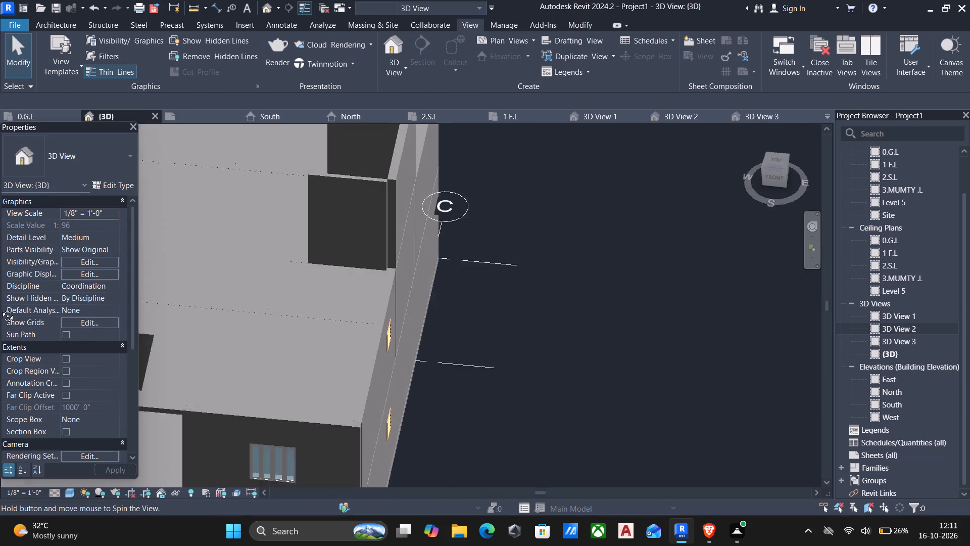
shift+middle_drag(0, 308, 6, 402)
shift+middle_drag(419, 317, 381, 324)
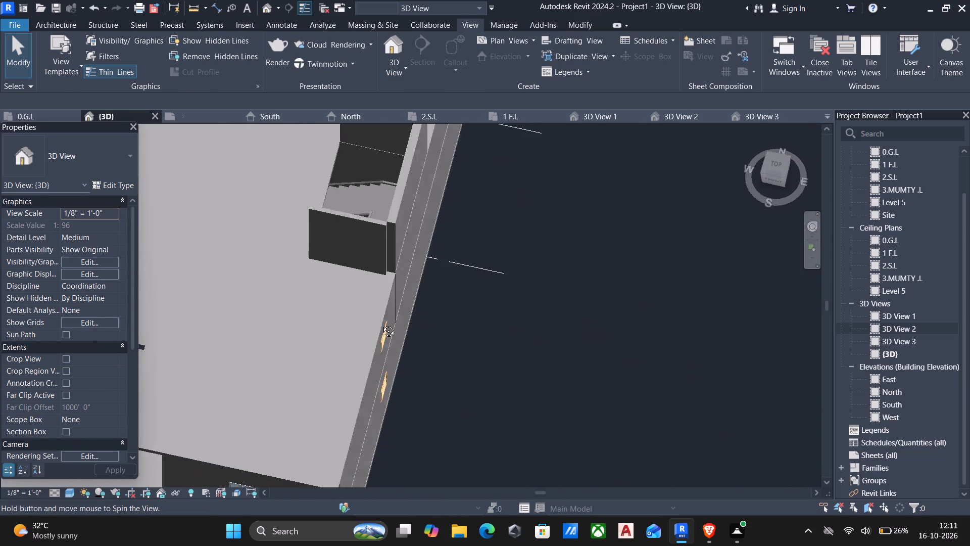
shift+middle_drag(381, 324, 350, 265)
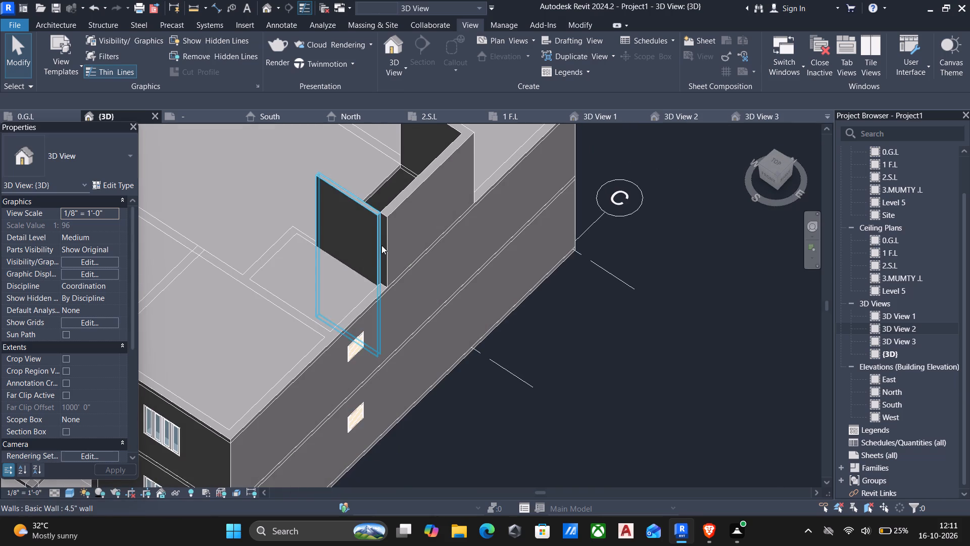
scroll(381, 246, up, 6)
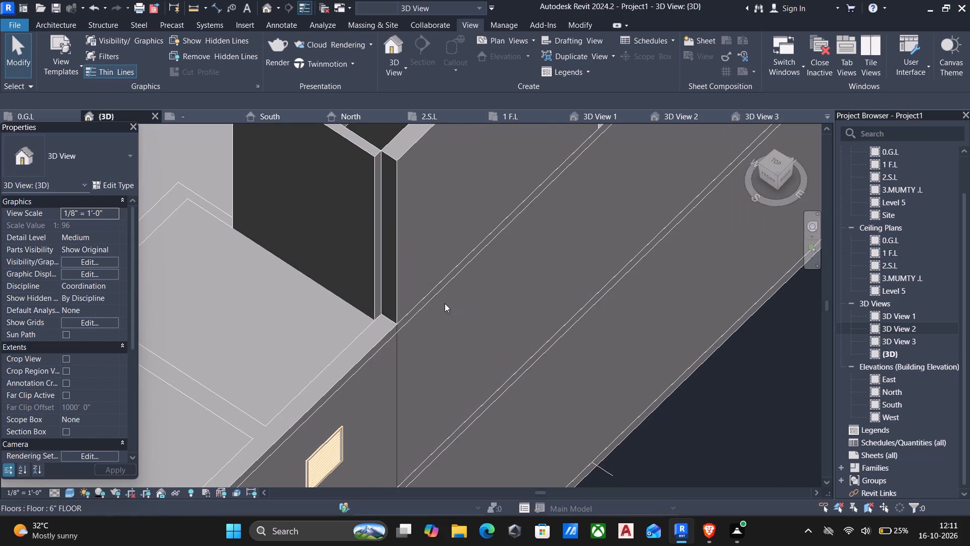
click(773, 162)
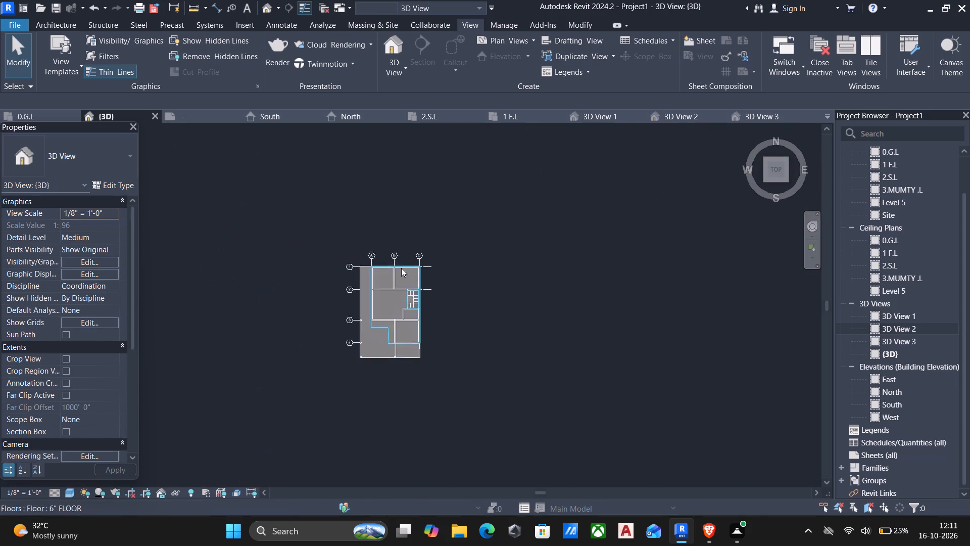
scroll(402, 270, up, 4)
scroll(424, 332, up, 14)
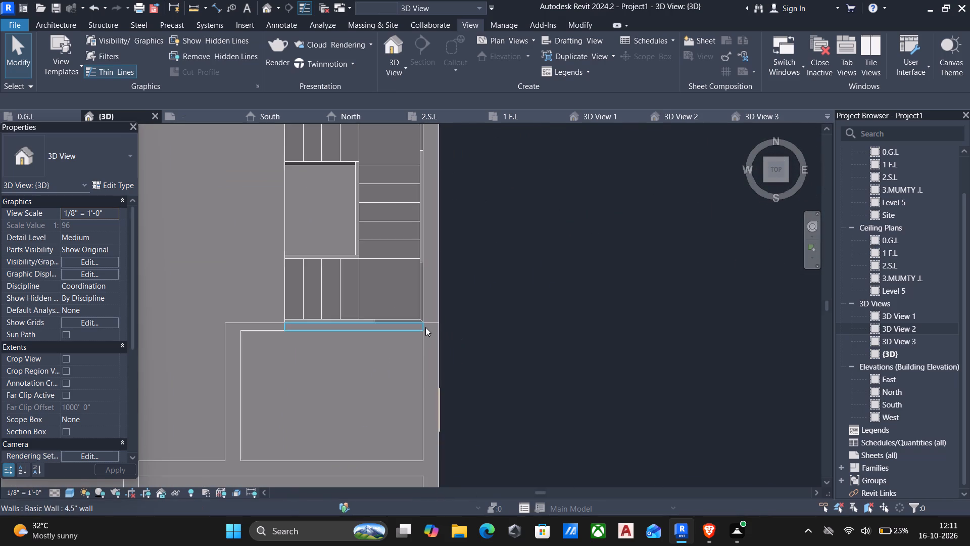
scroll(421, 328, up, 3)
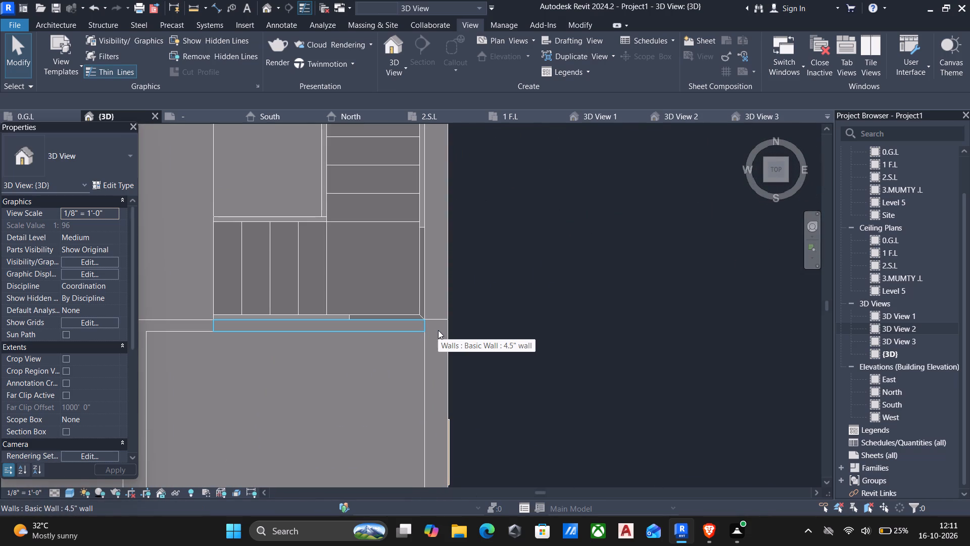
text(sl)
scroll(438, 330, up, 5)
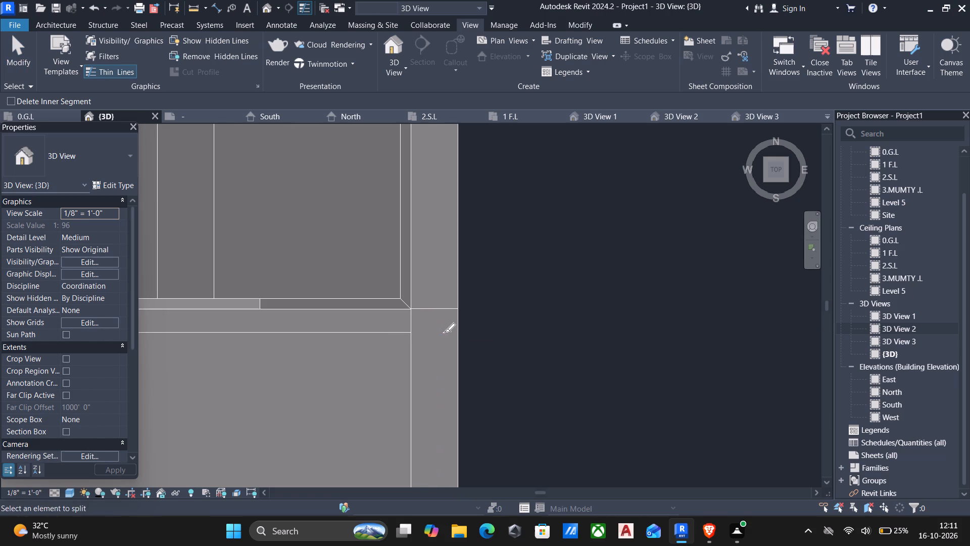
scroll(464, 329, up, 4)
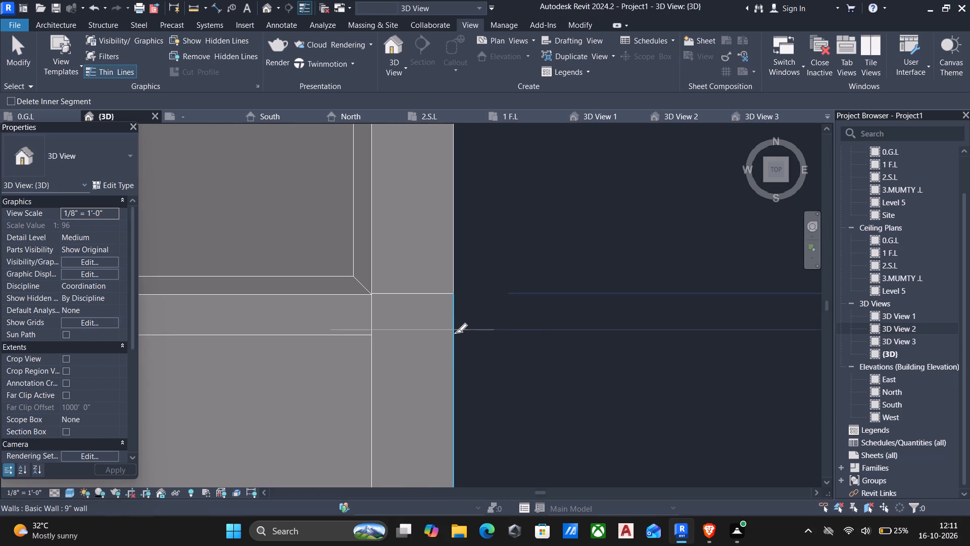
scroll(457, 333, up, 4)
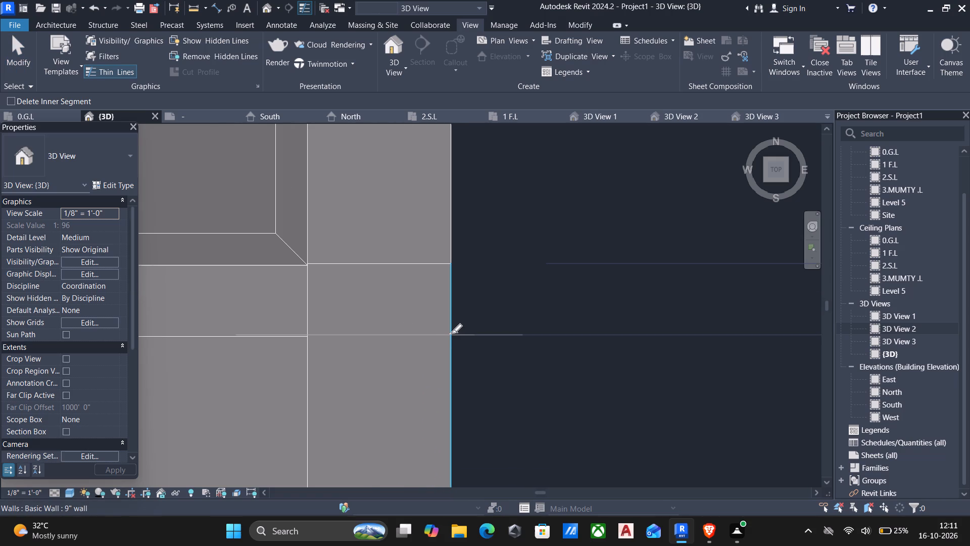
scroll(453, 337, up, 3)
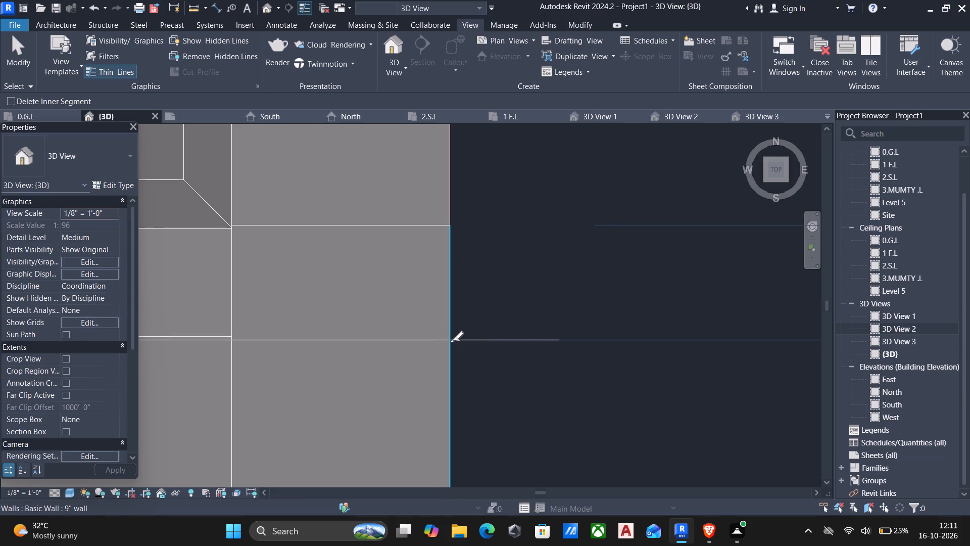
scroll(452, 338, up, 3)
scroll(453, 341, down, 4)
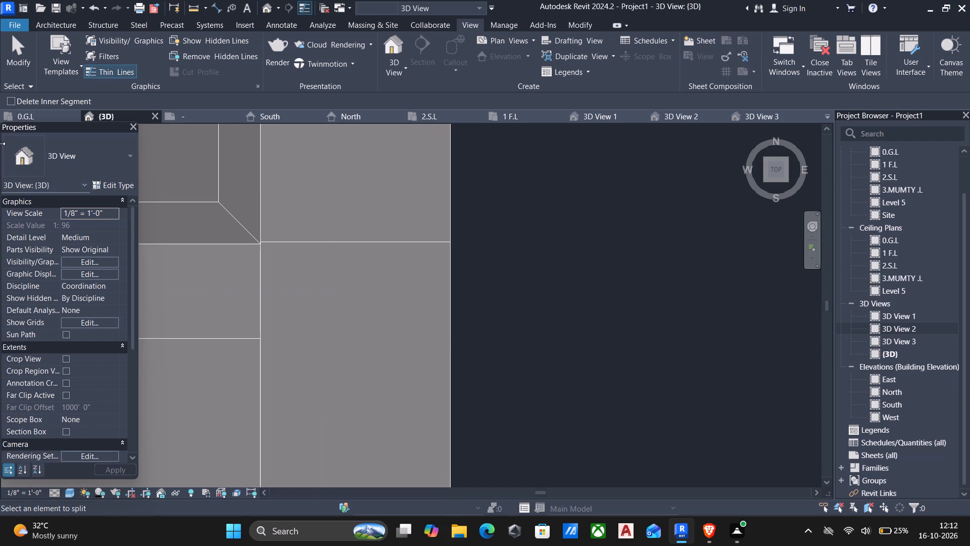
click(8, 98)
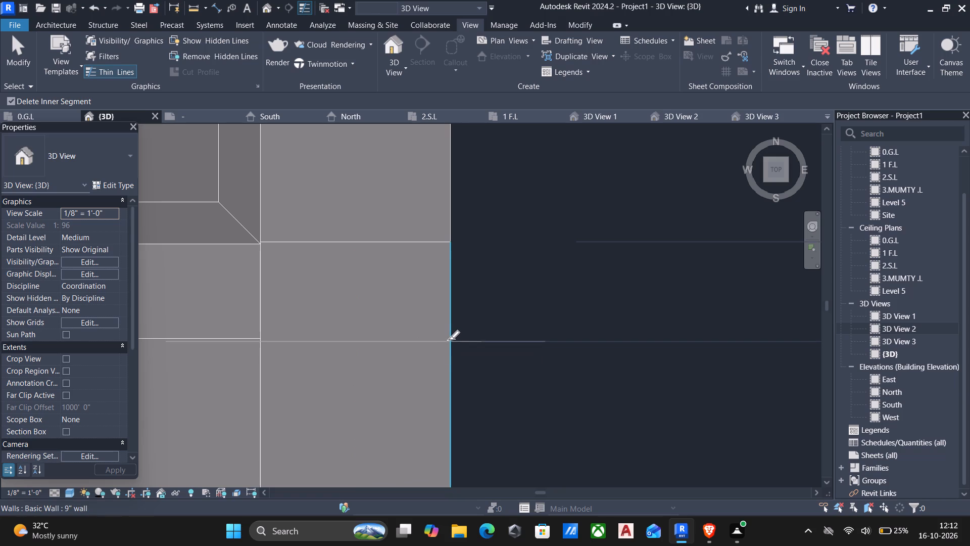
scroll(448, 340, up, 2)
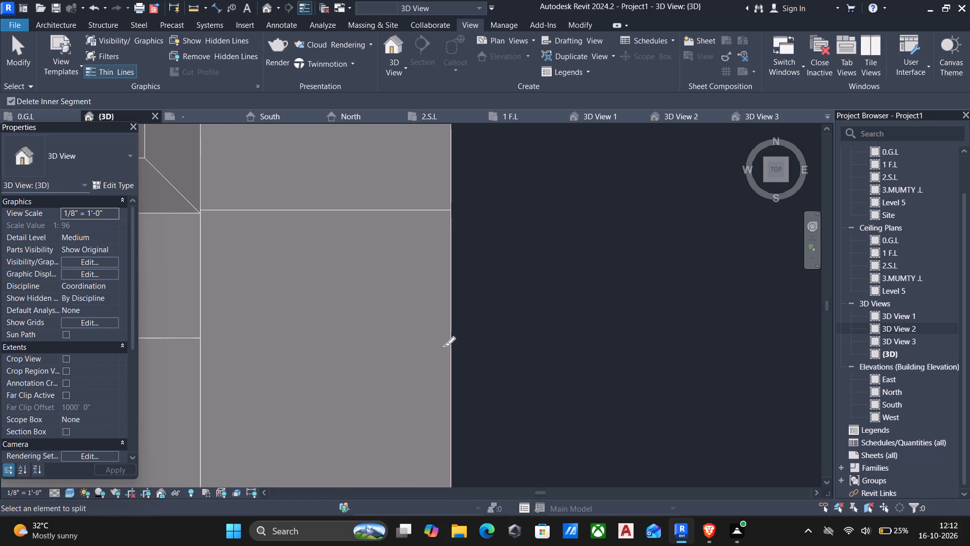
scroll(444, 347, down, 2)
key(Tab)
key(Tab)
key(Tab)
key(Tab)
key(Tab)
key(Tab)
key(Tab)
key(Tab)
key(Tab)
key(Tab)
key(Tab)
key(Tab)
key(Tab)
key(Tab)
key(Tab)
key(Tab)
key(Tab)
key(Tab)
key(Tab)
key(Tab)
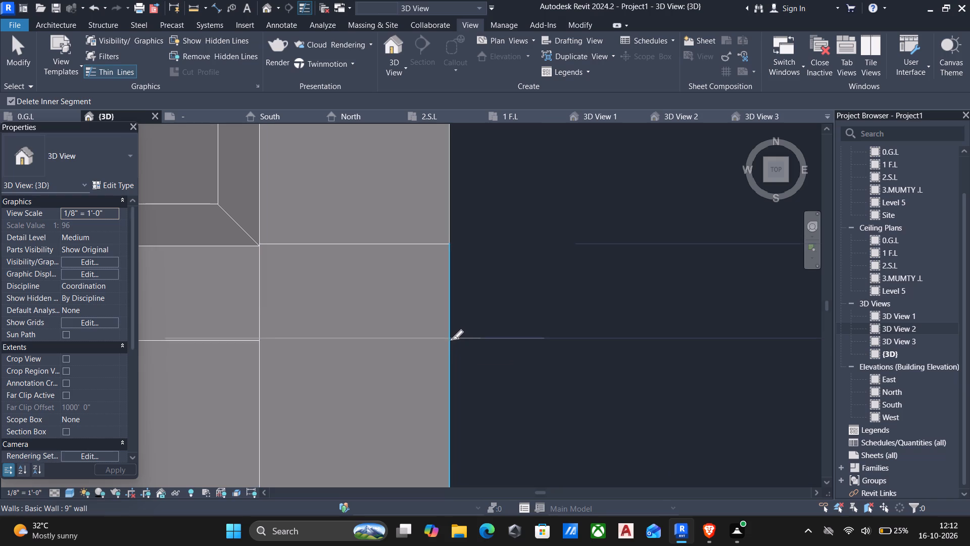
click(263, 340)
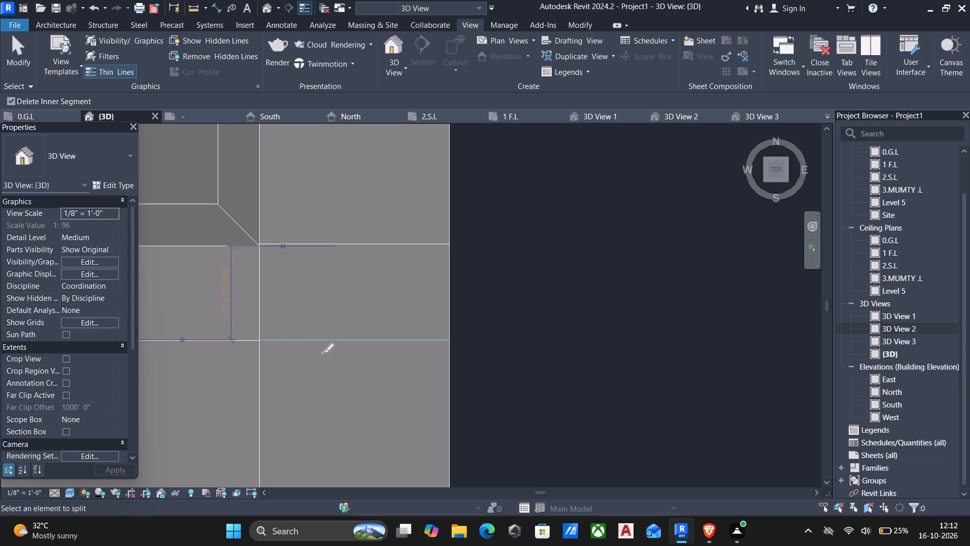
key(Escape)
scroll(264, 354, up, 4)
key(Escape)
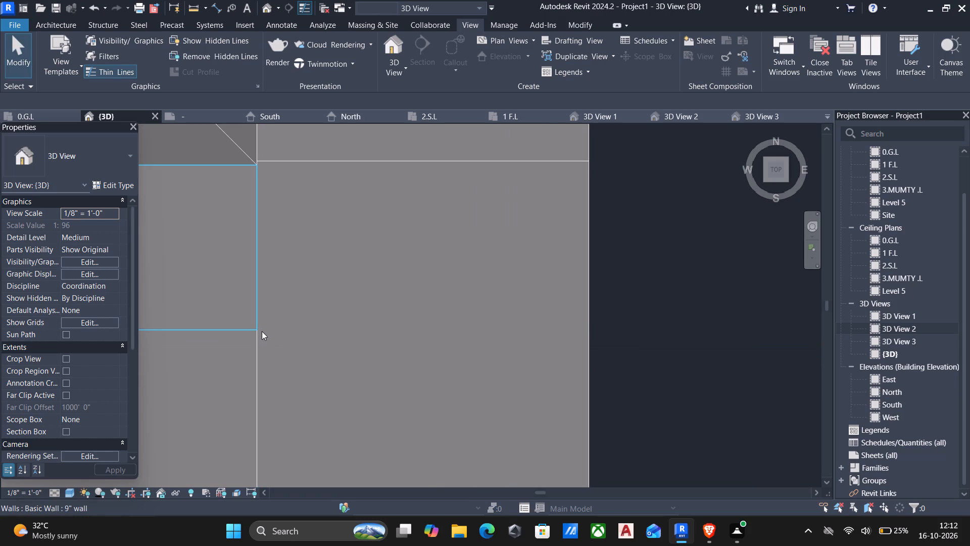
Snap the short split 9" segment's south end onto the endpoint of the adjoining outer wall at the stair shaft's south-east corner.
click(279, 328)
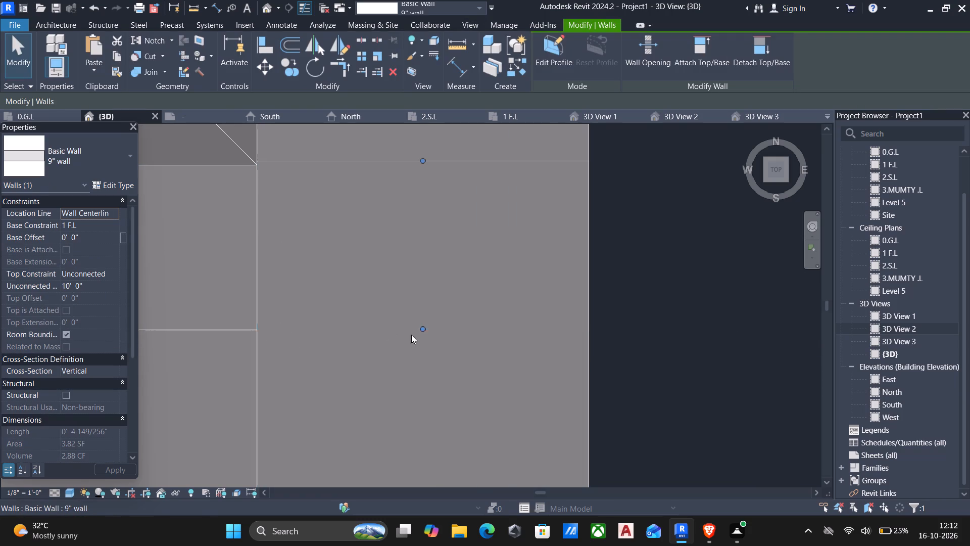
drag(423, 327, 424, 333)
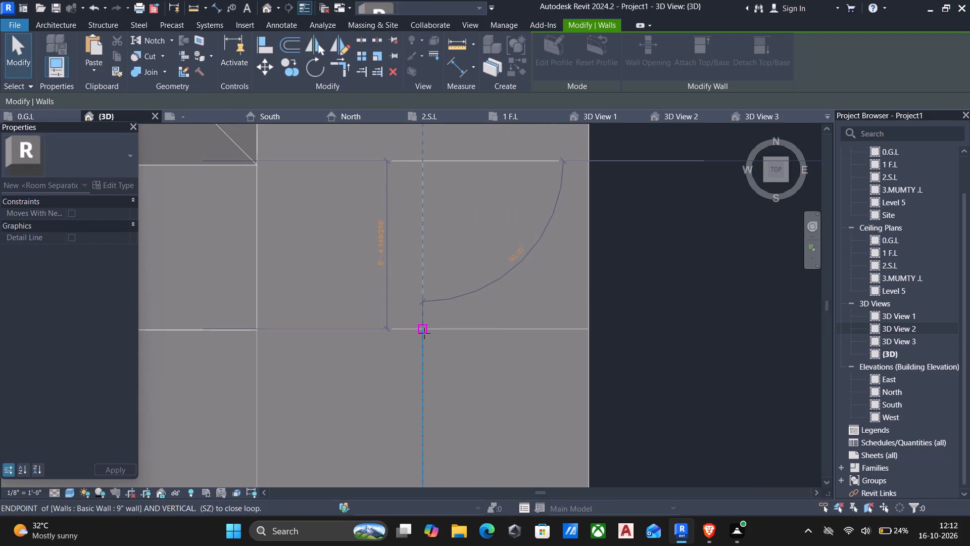
drag(424, 333, 424, 332)
key(Escape)
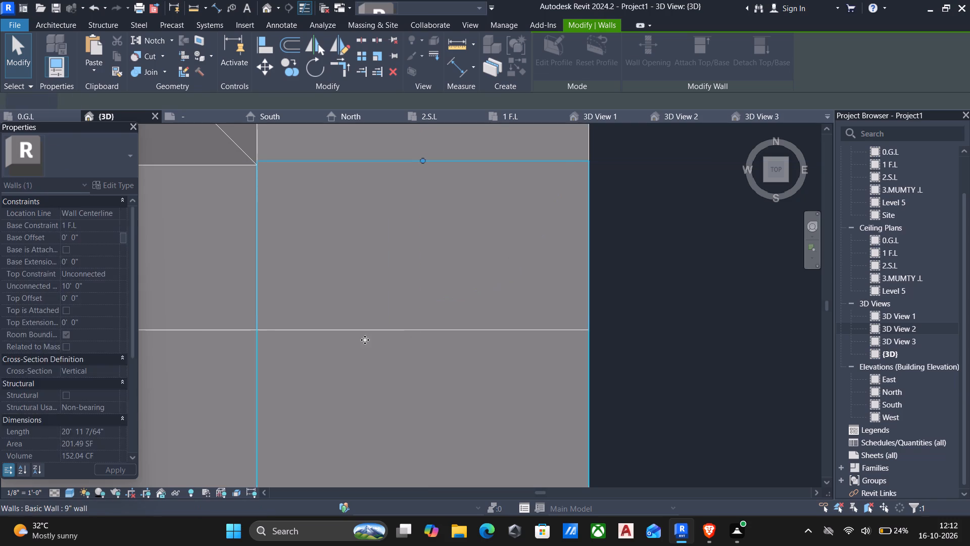
Examine the raised outer wall and the stair shaft's south-east corner from above and from several 3D angles.
scroll(307, 372, down, 7)
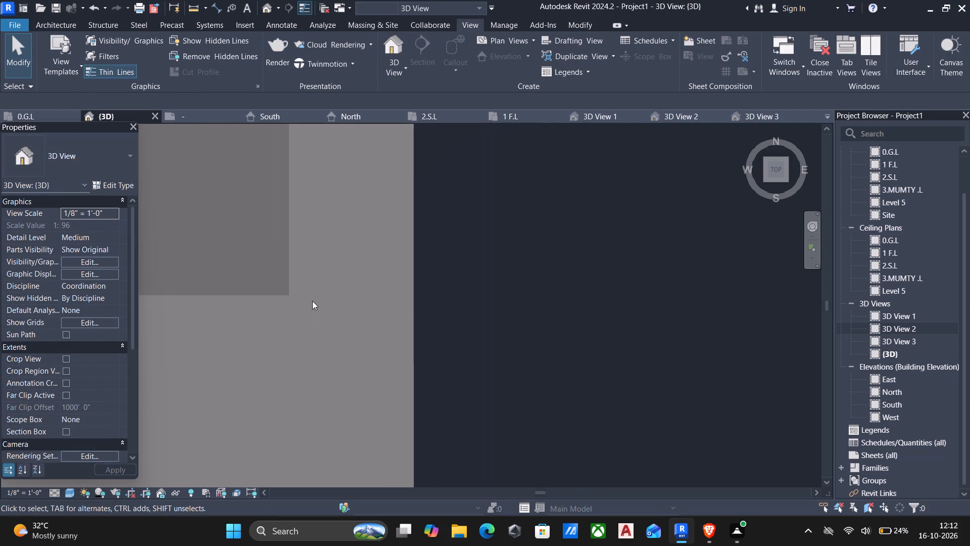
click(414, 295)
scroll(408, 308, down, 6)
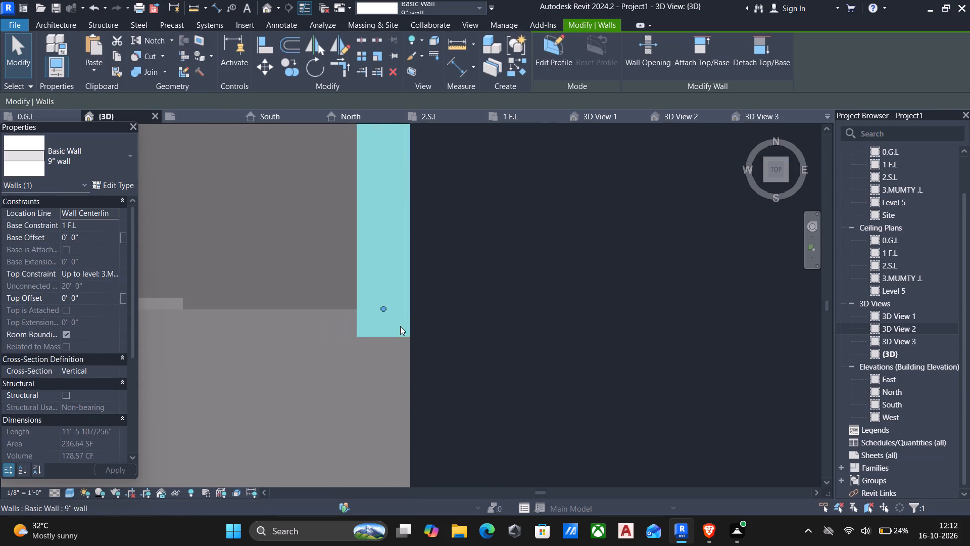
scroll(400, 327, down, 11)
key(Escape)
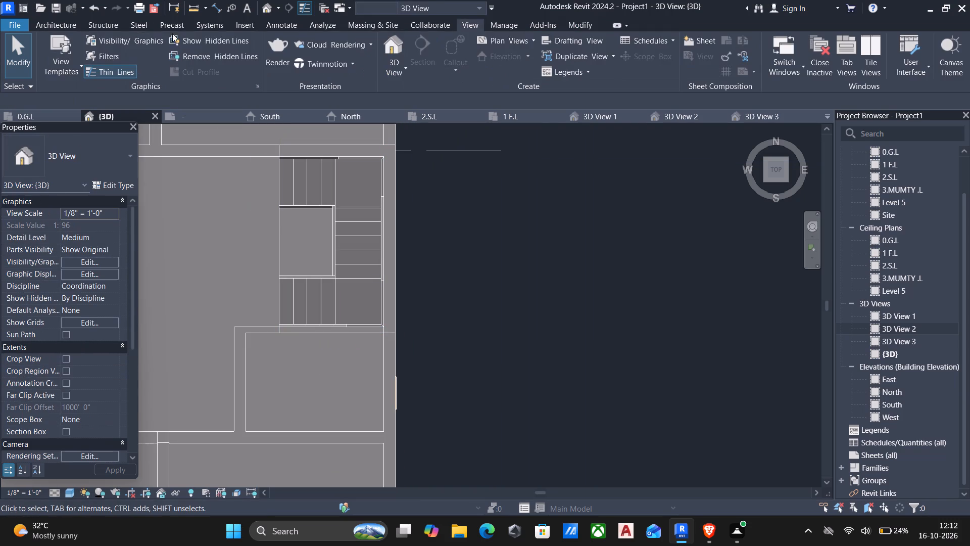
click(264, 10)
scroll(354, 165, down, 2)
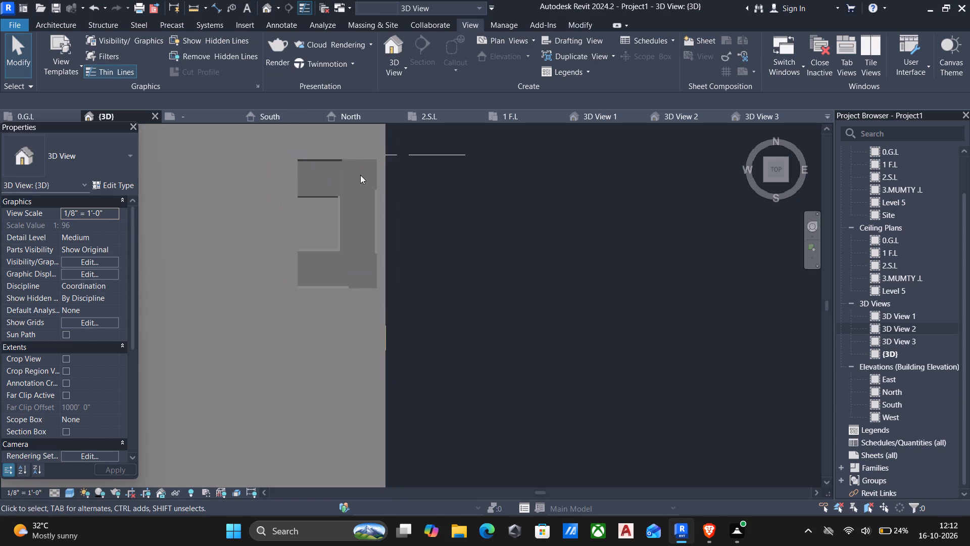
scroll(412, 157, down, 3)
shift+middle_drag(417, 175, 341, 193)
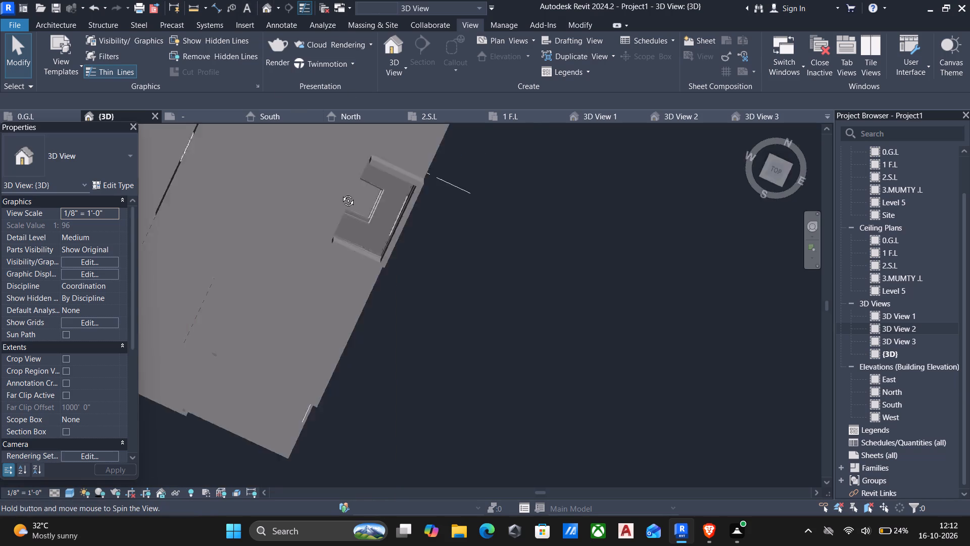
shift+middle_drag(341, 193, 343, 84)
shift+scroll(336, 84, down, 1)
middle_drag(341, 264, 347, 191)
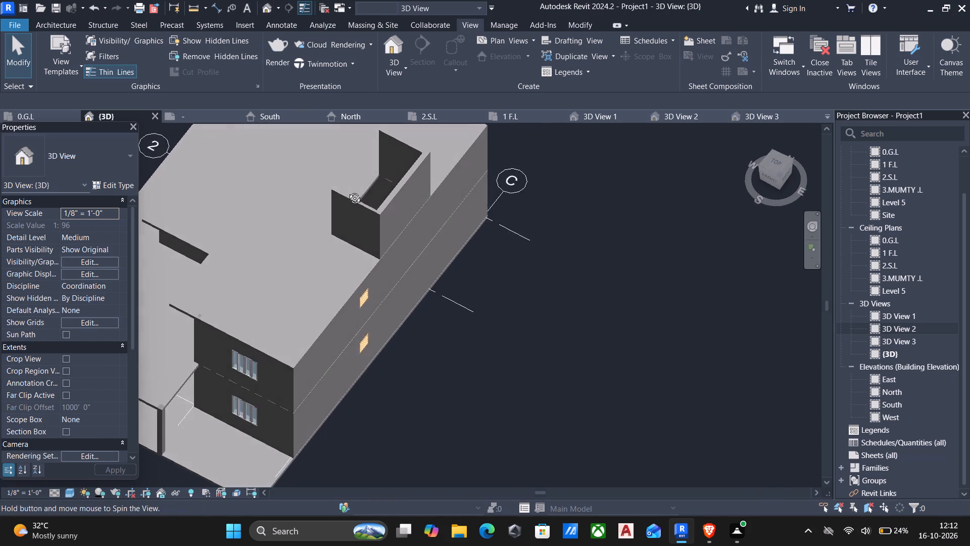
middle_drag(347, 191, 789, 215)
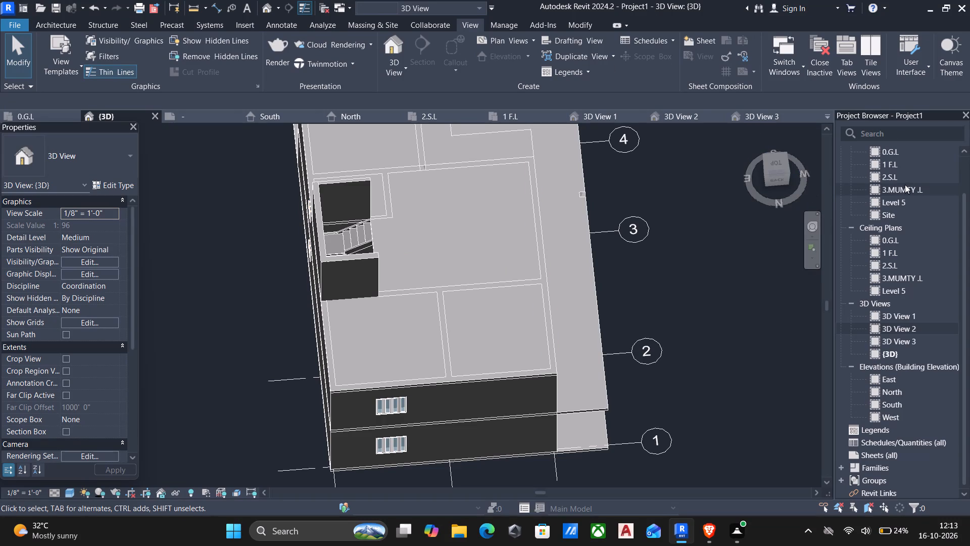
On the 2.S.L plan, draw a 9" wall about 12' 2" long across the stair shaft's open west side, using Finish Face: Exterior as location line.
double_click(898, 173)
scroll(581, 276, up, 1)
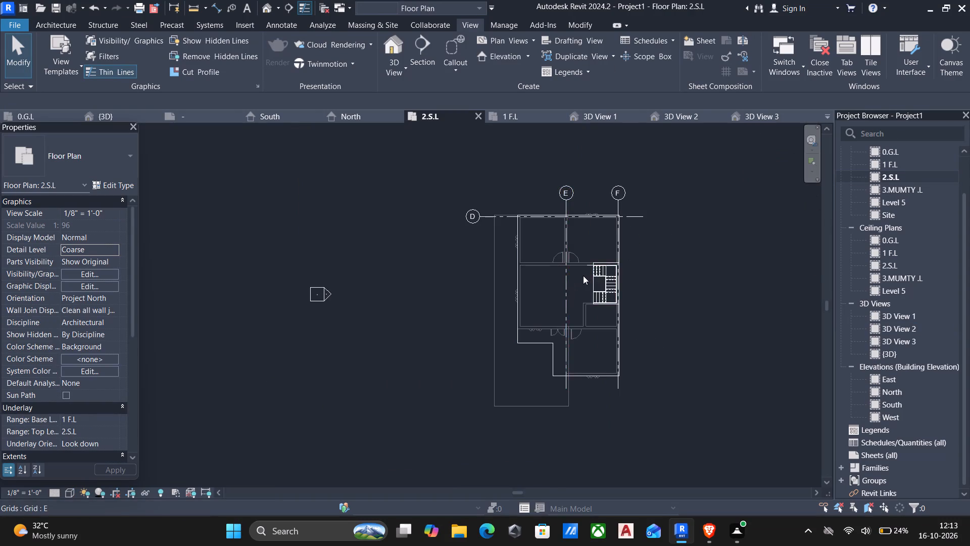
scroll(583, 276, up, 7)
click(619, 233)
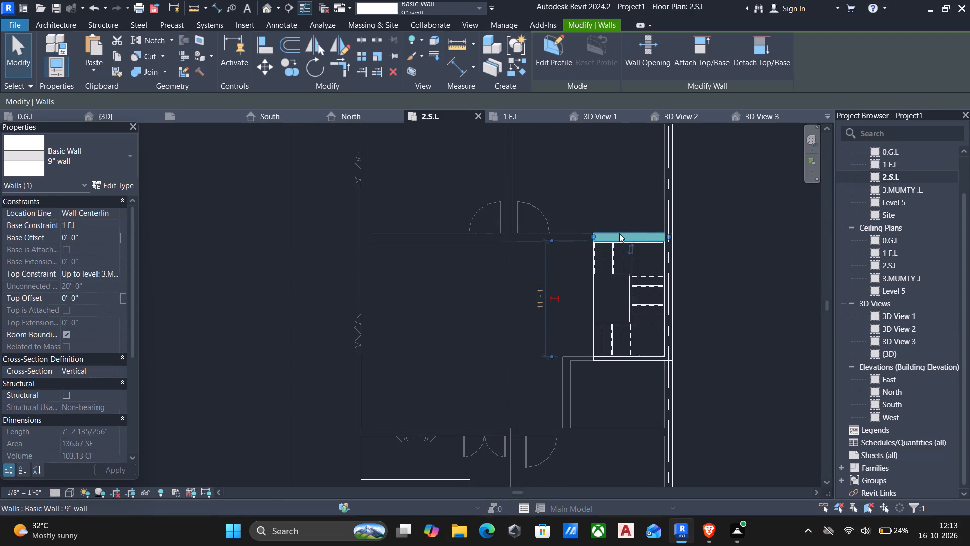
text(cs)
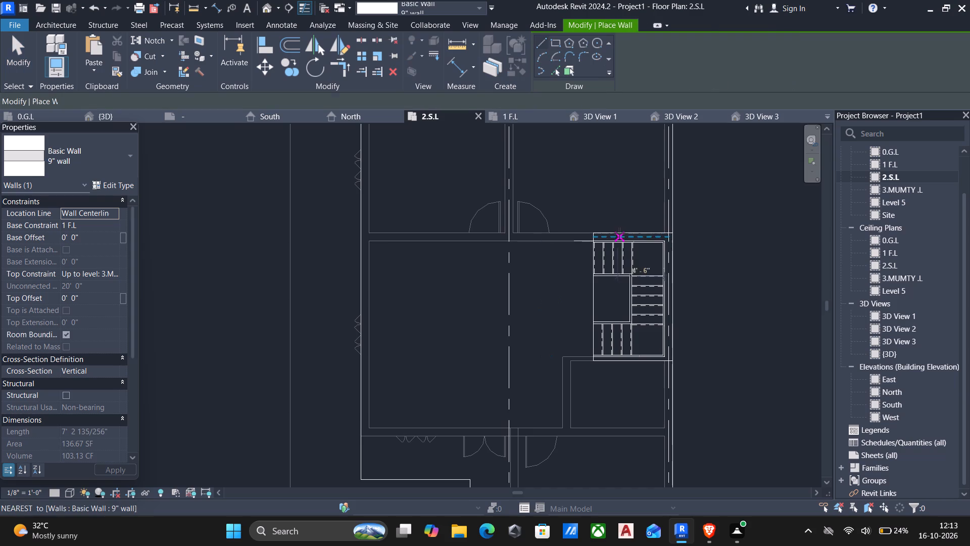
scroll(606, 250, up, 4)
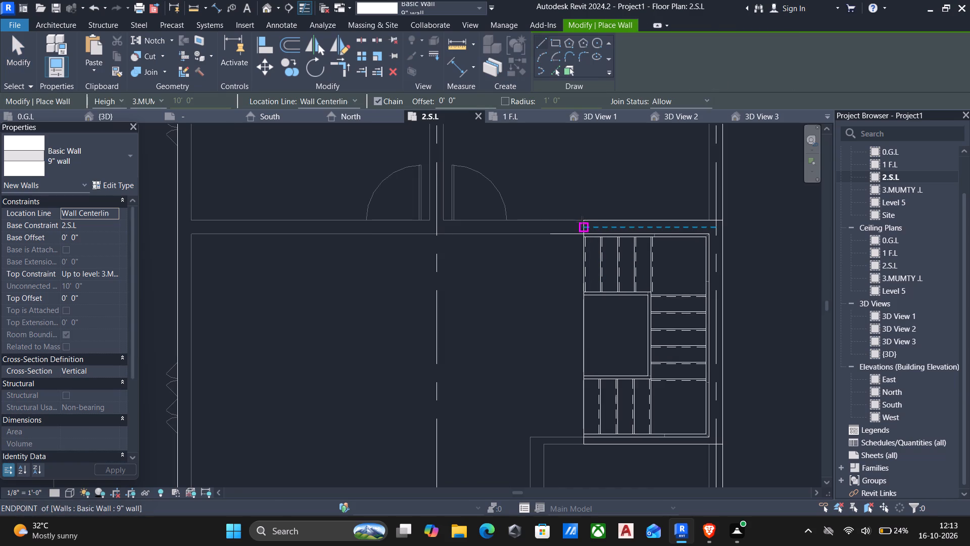
scroll(596, 239, up, 3)
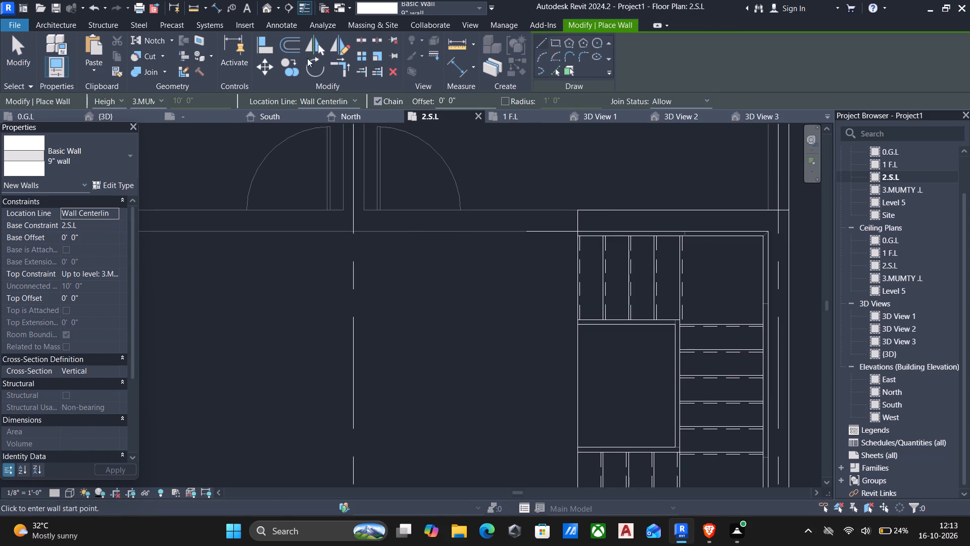
click(575, 209)
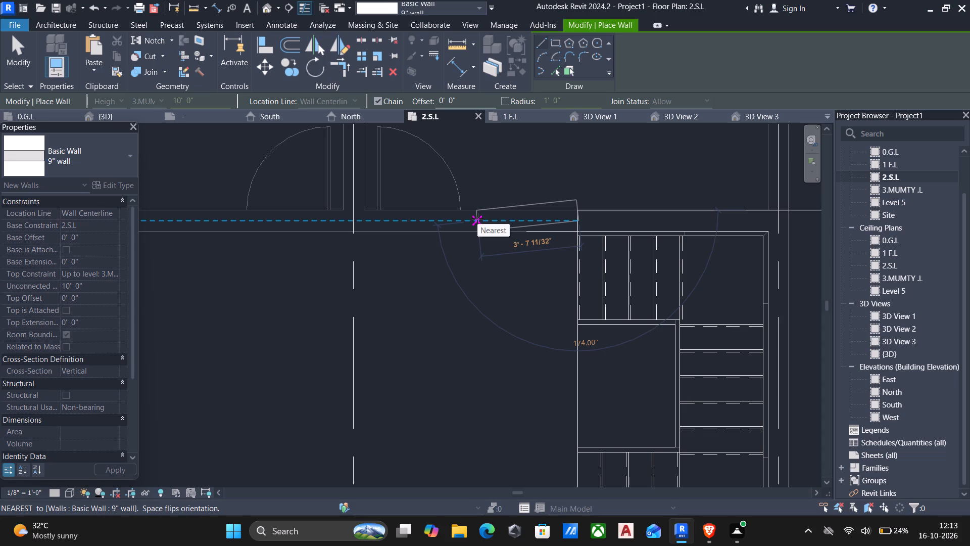
key(Escape)
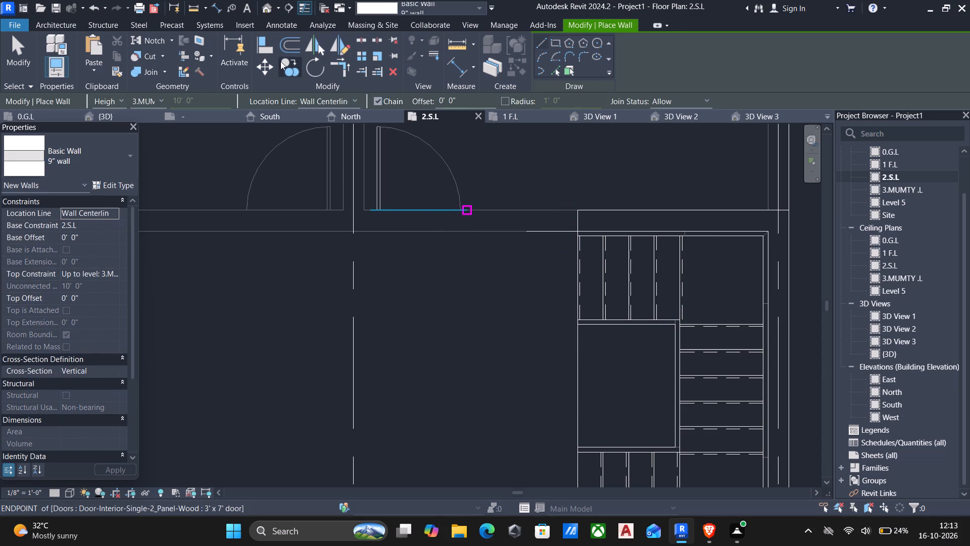
click(345, 98)
click(338, 136)
click(574, 211)
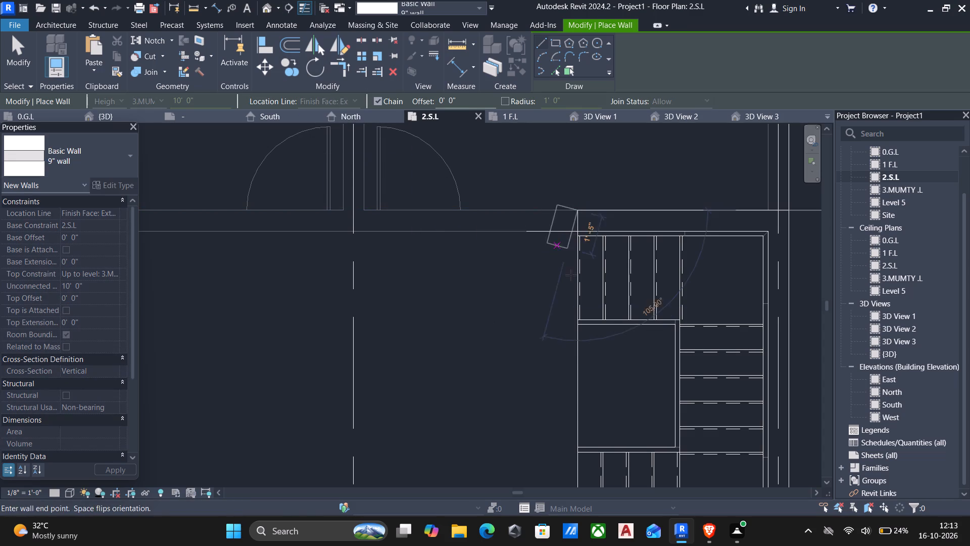
middle_drag(586, 329, 549, 196)
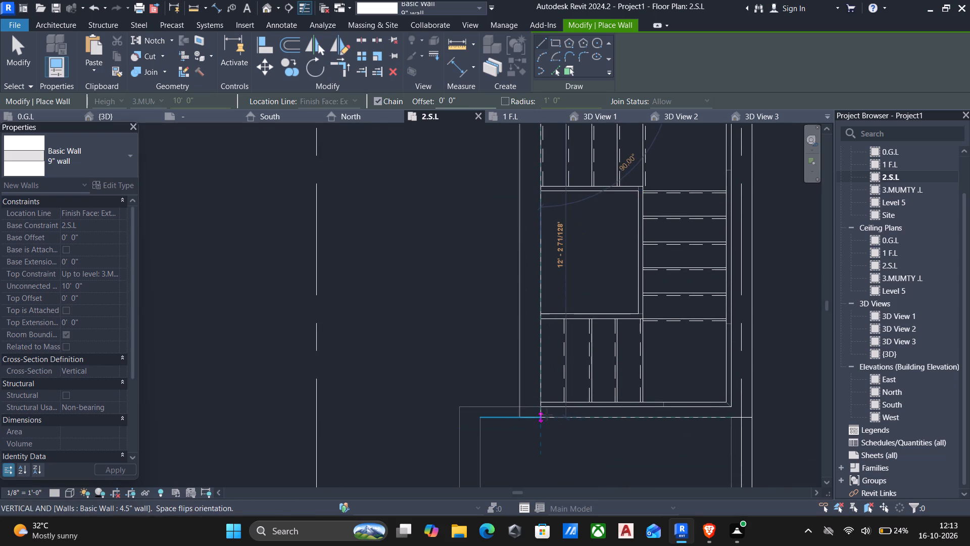
click(544, 416)
key(Escape)
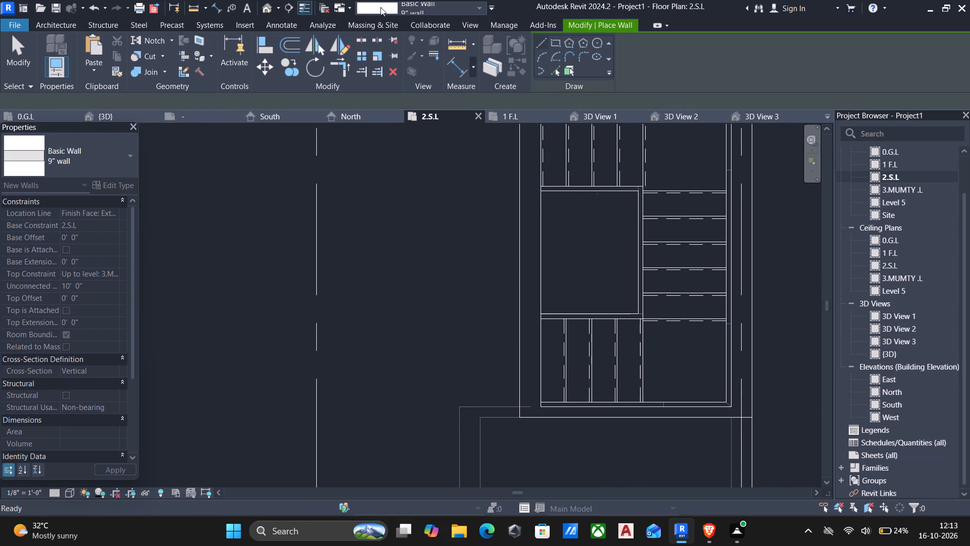
In the 3D view, start a new floor of type 6" FLOOR and sketch a rectangular boundary around the stair shaft's outer wall faces.
click(264, 11)
scroll(401, 194, down, 1)
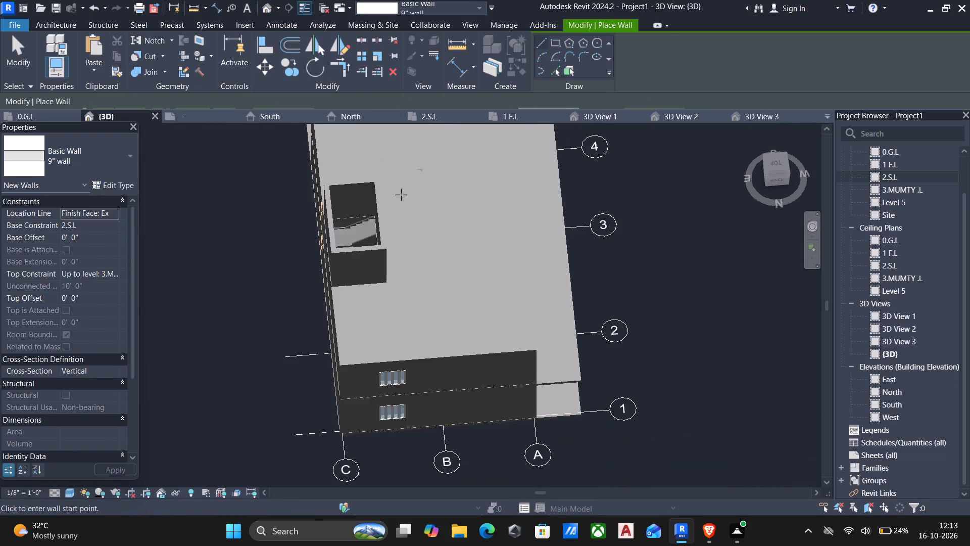
shift+middle_drag(409, 232, 294, 140)
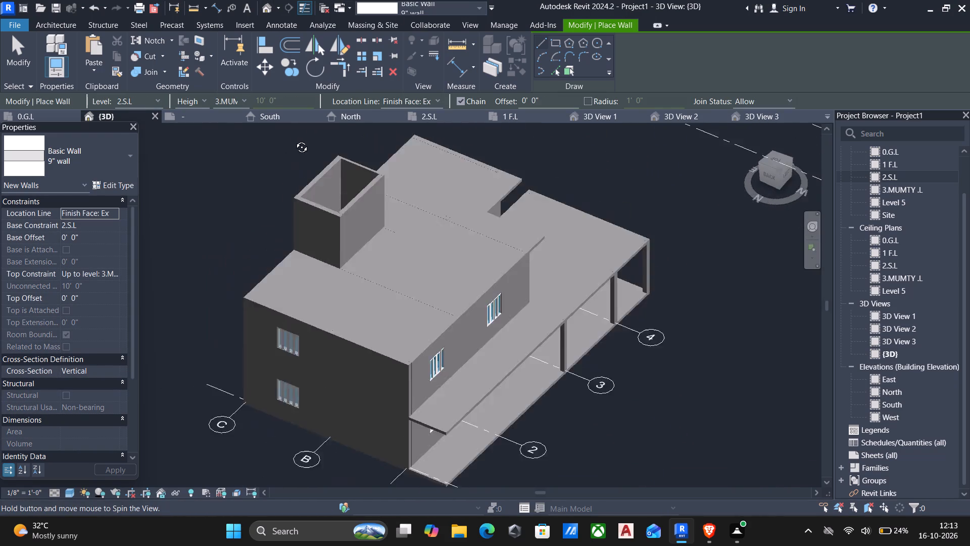
shift+middle_drag(294, 140, 219, 154)
middle_drag(268, 167, 264, 287)
key(Escape)
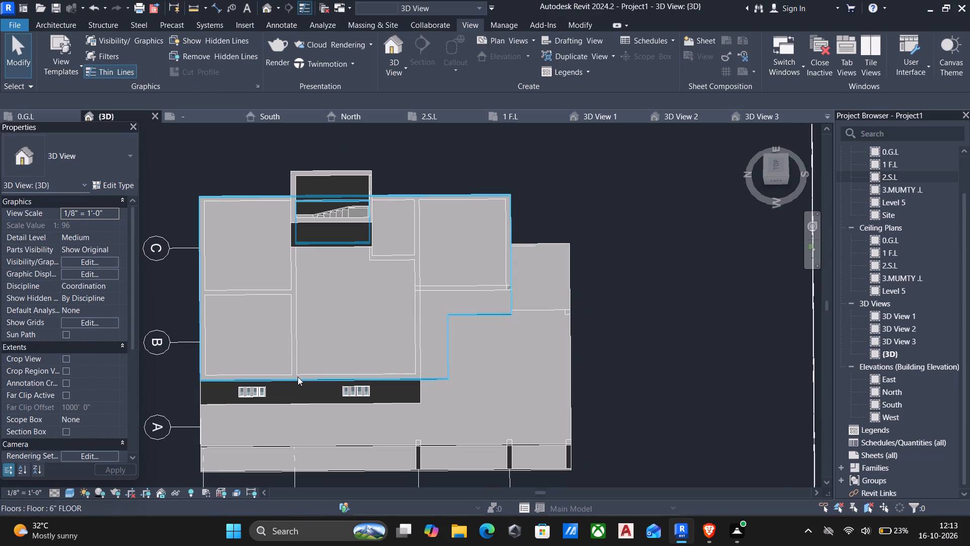
click(445, 350)
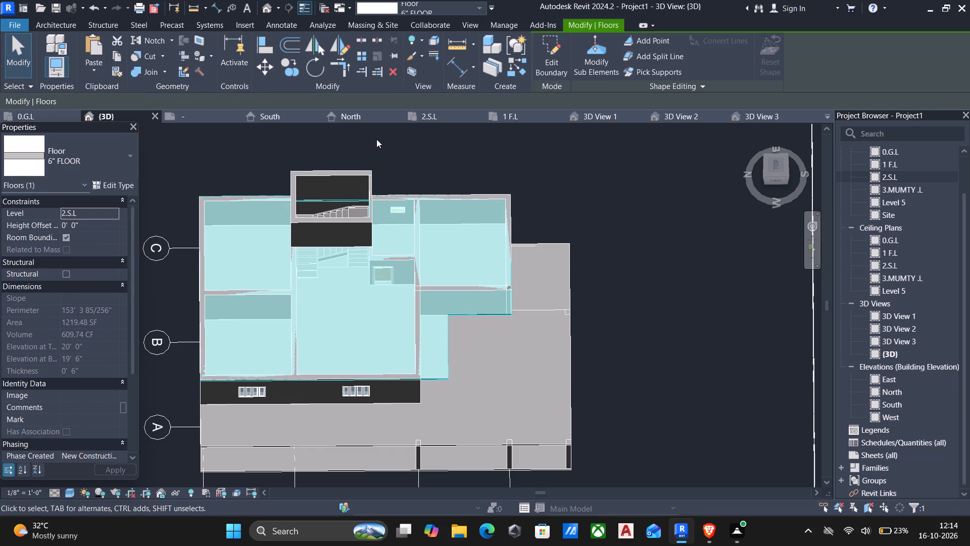
text(cs)
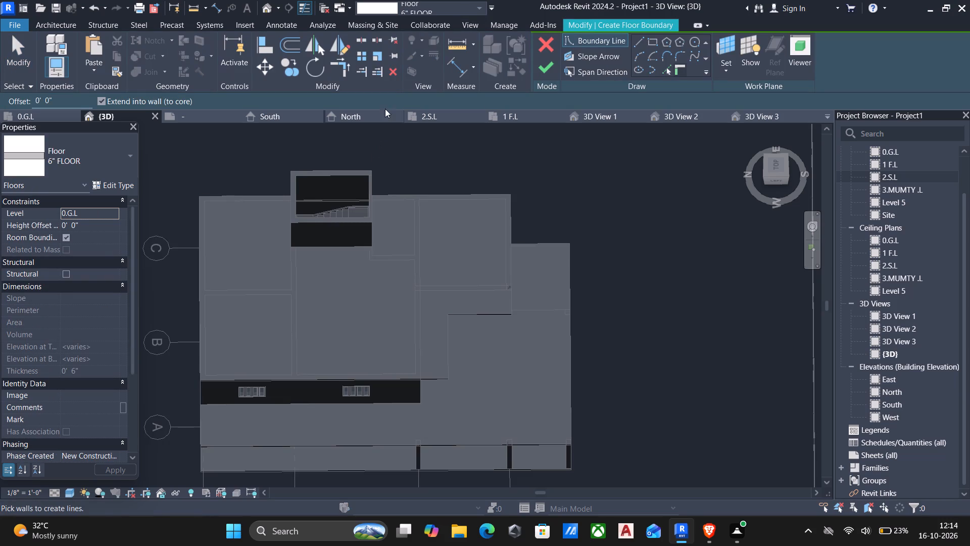
click(780, 165)
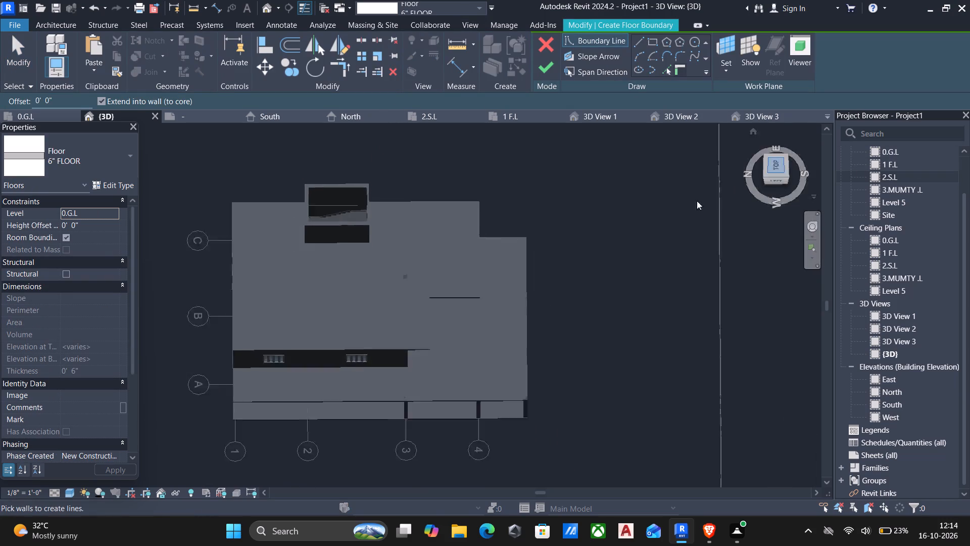
scroll(429, 306, up, 4)
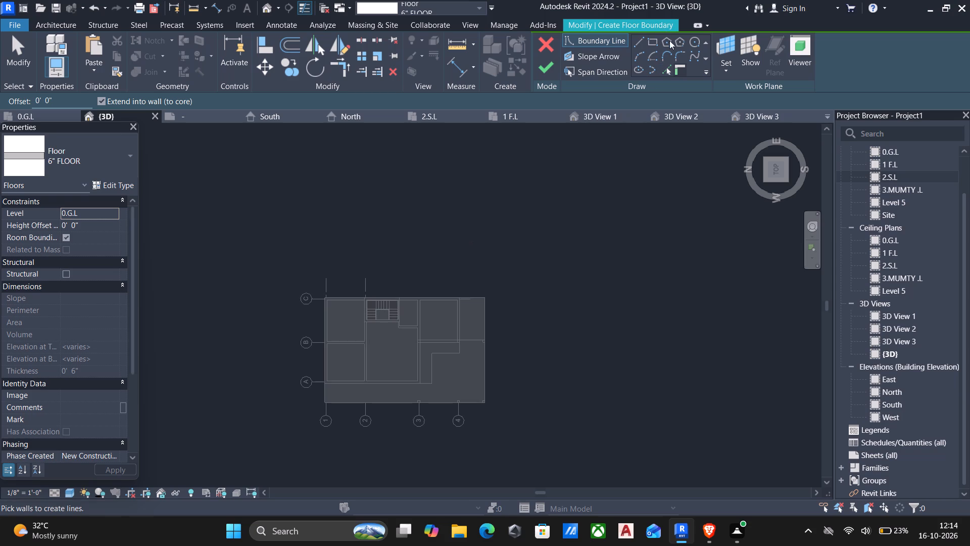
click(648, 42)
scroll(373, 308, up, 4)
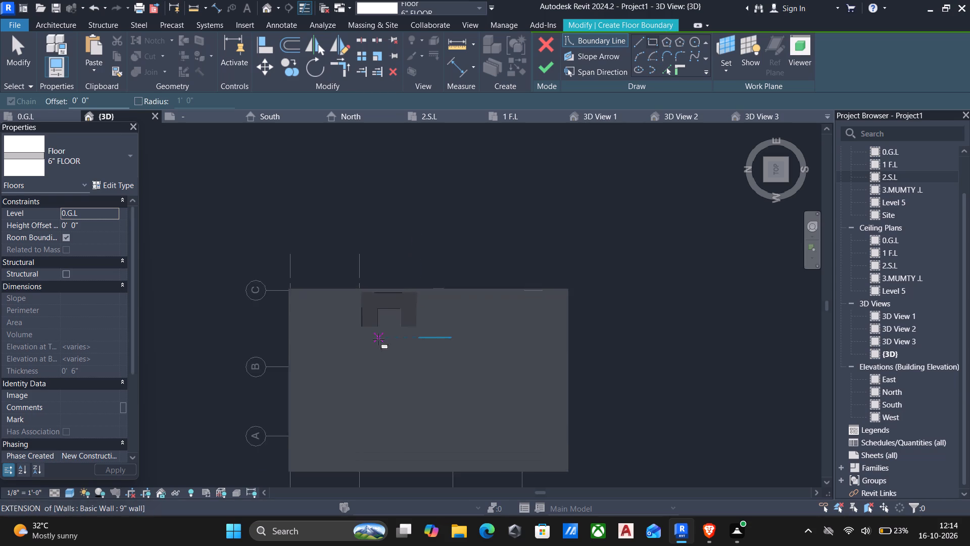
scroll(378, 339, up, 9)
scroll(332, 201, up, 2)
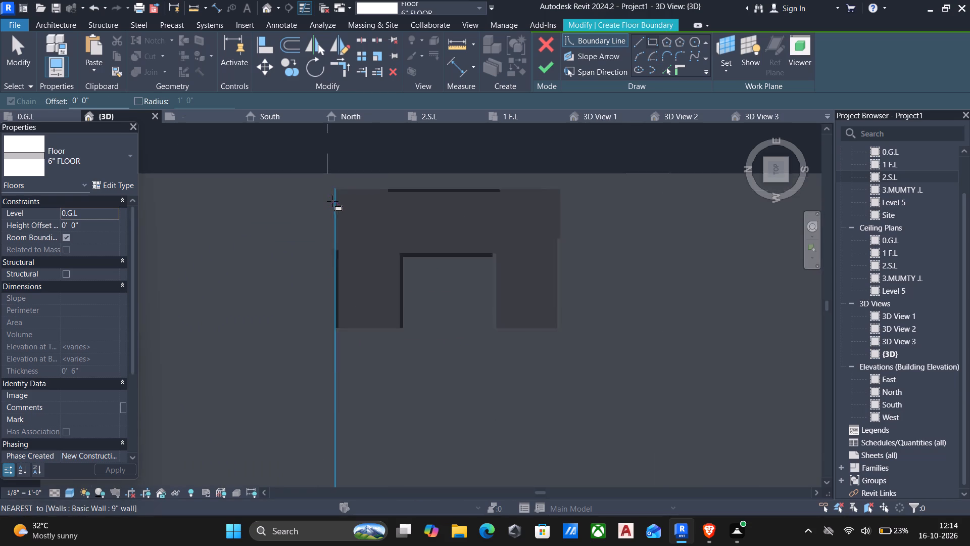
scroll(332, 201, up, 1)
click(315, 164)
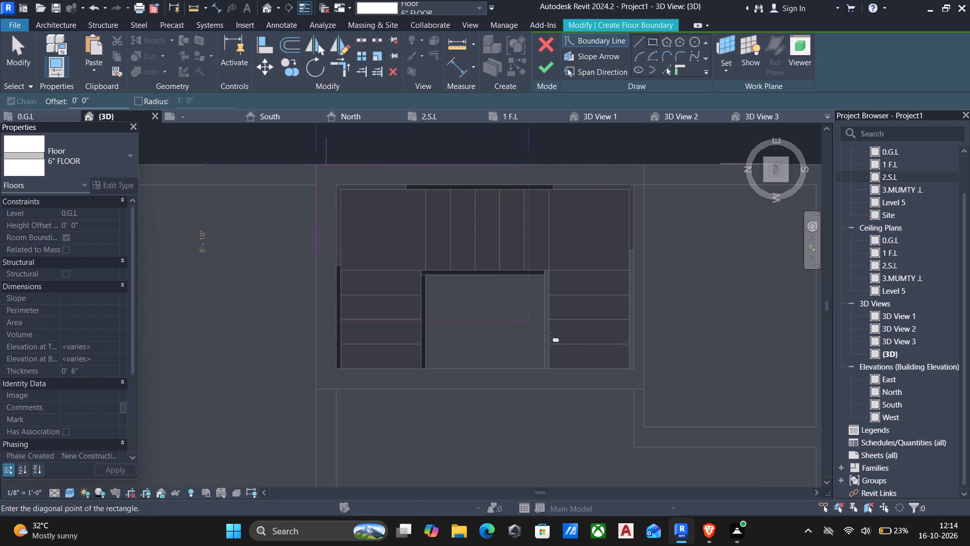
click(642, 393)
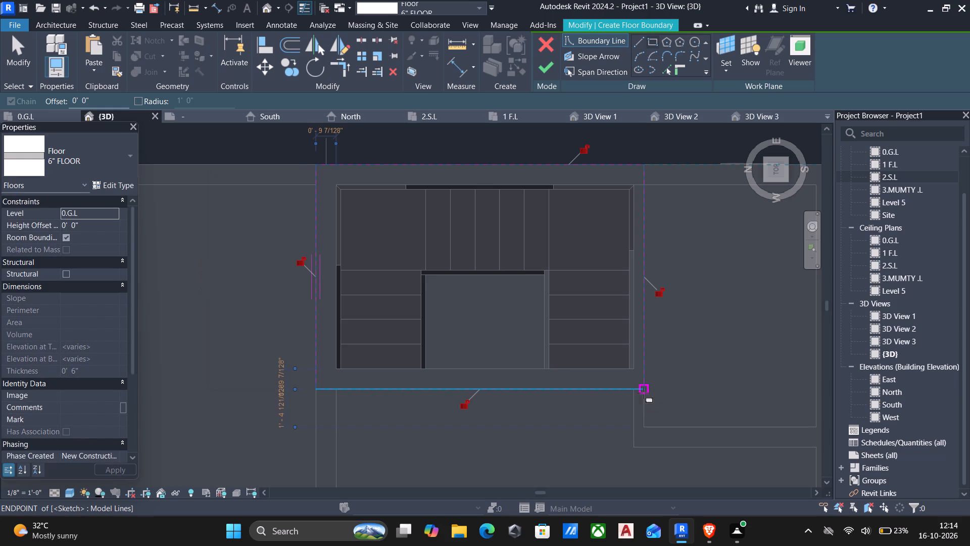
key(Escape)
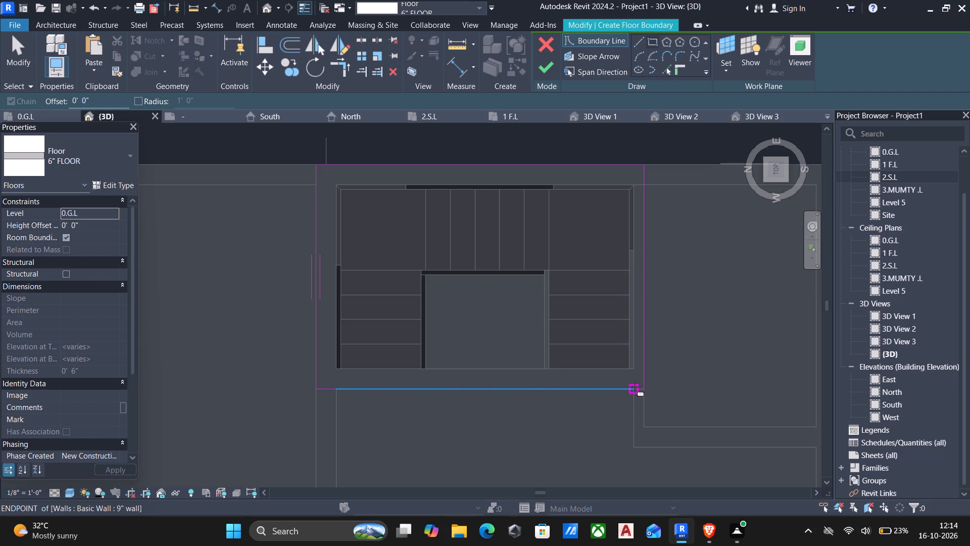
key(Escape)
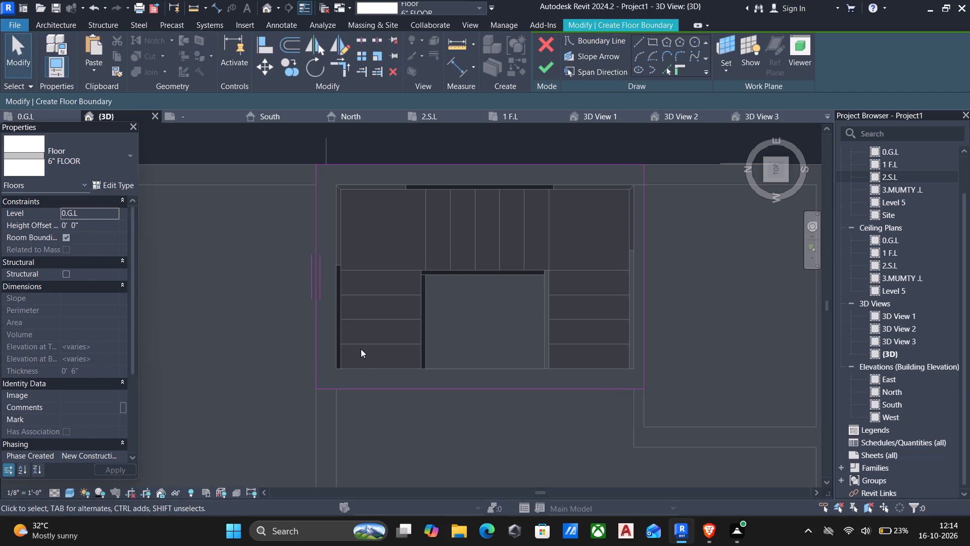
Draw a floor boundary line offset 2' outward from the rectangle's west edge.
click(395, 387)
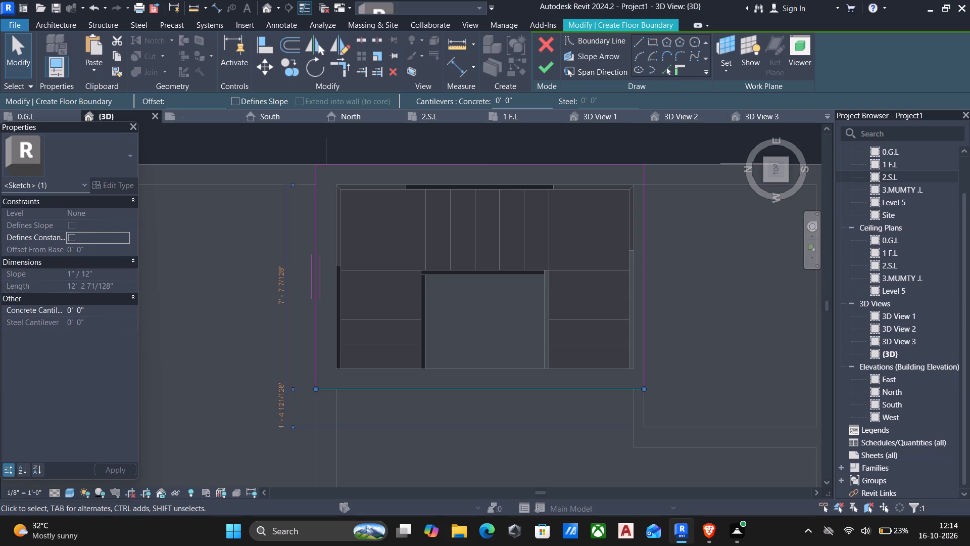
click(206, 100)
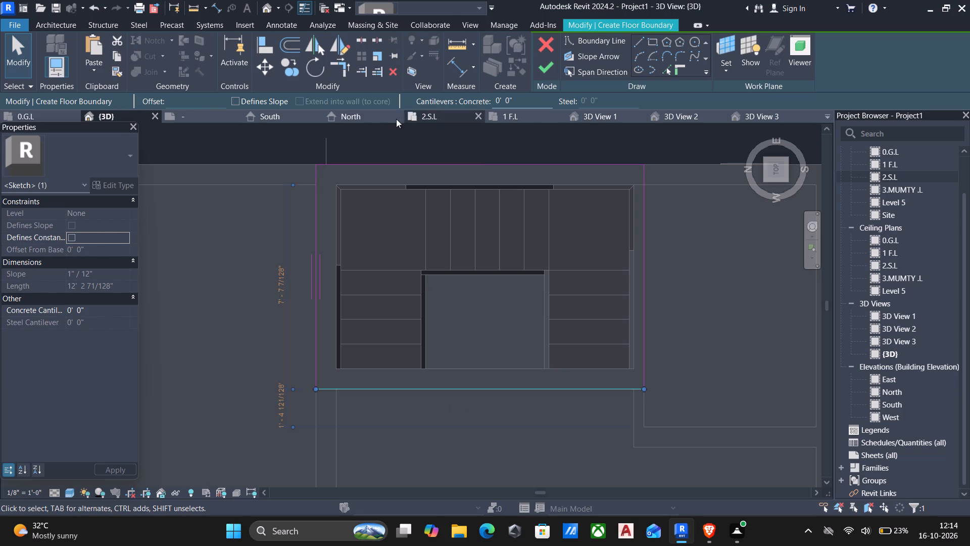
click(640, 45)
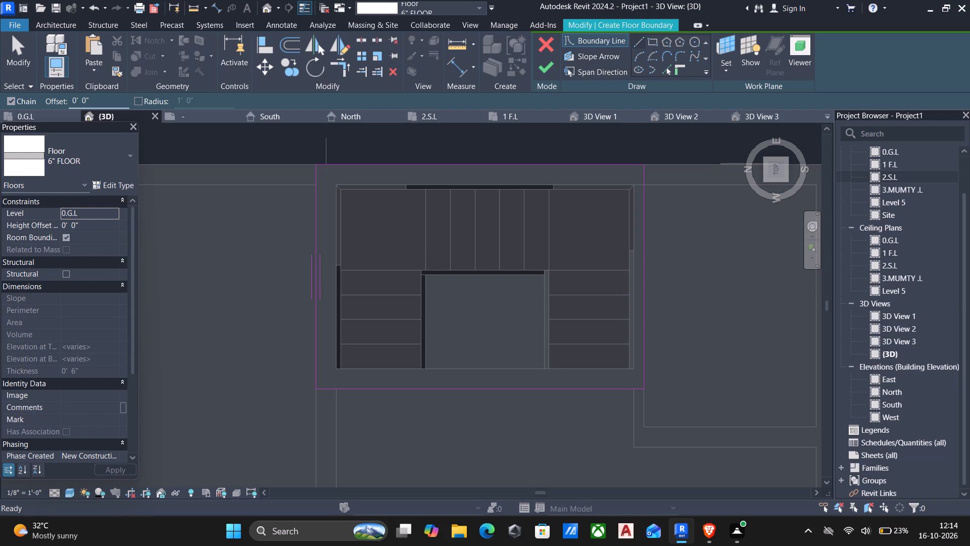
drag(121, 101, 0, 85)
text(2')
click(316, 391)
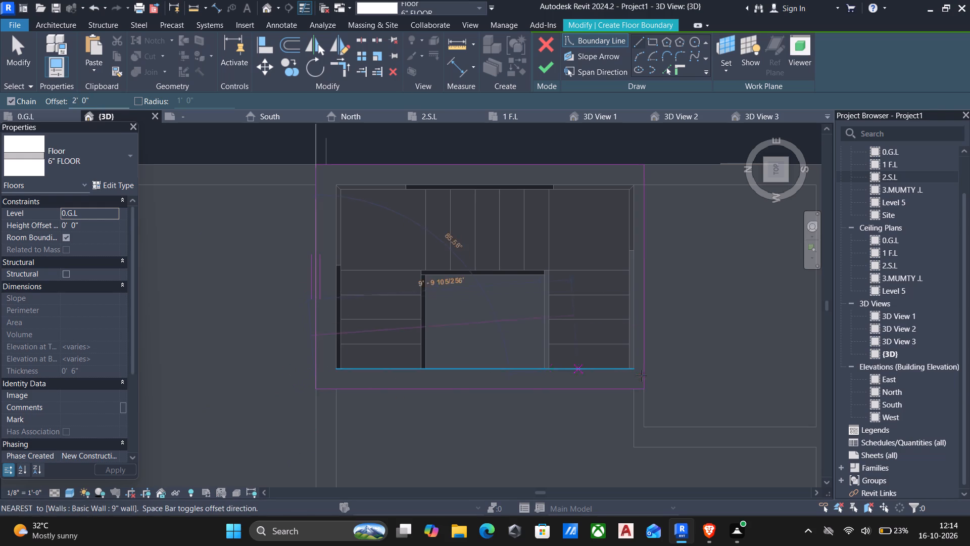
key(space)
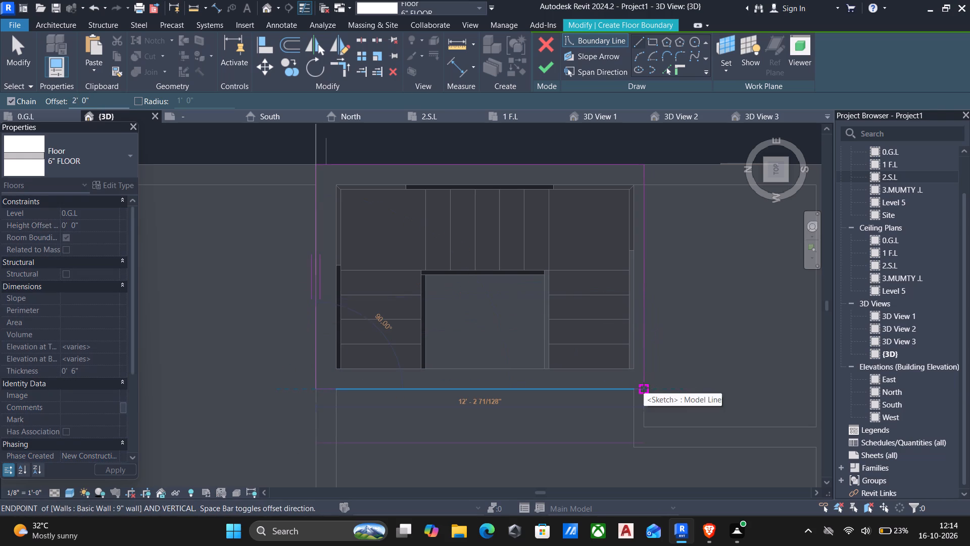
click(644, 388)
key(Escape)
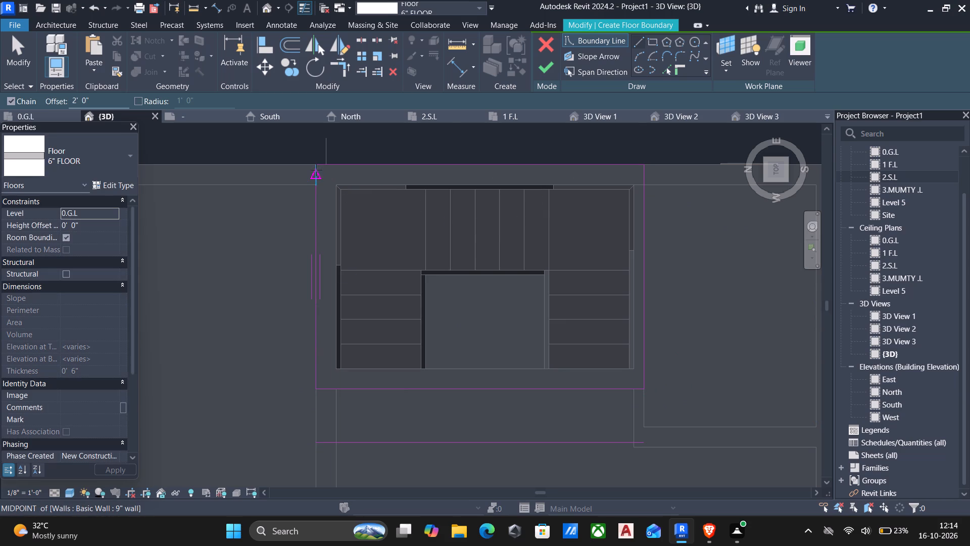
Draw floor boundary lines offset 2' outward from the rectangle's north and south edges.
click(316, 166)
key(space)
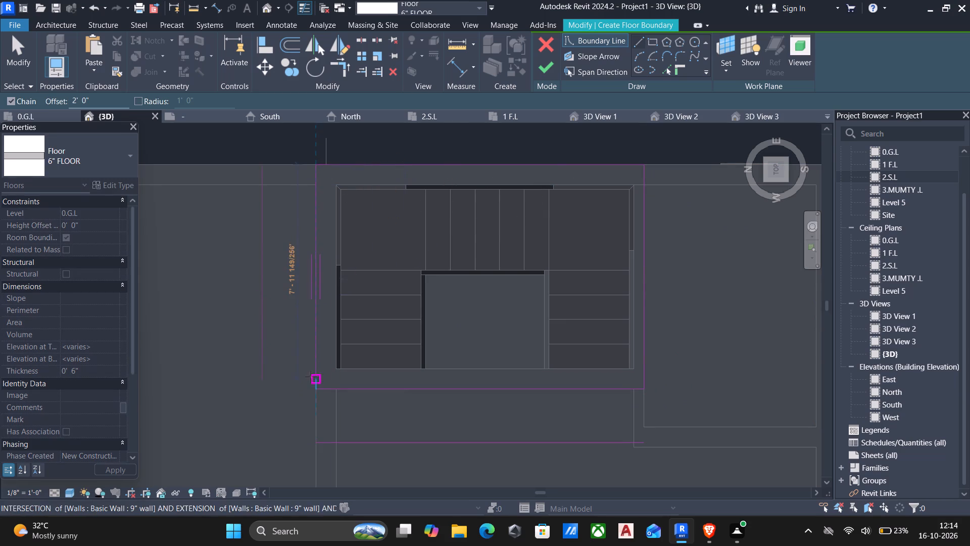
click(314, 388)
key(Escape)
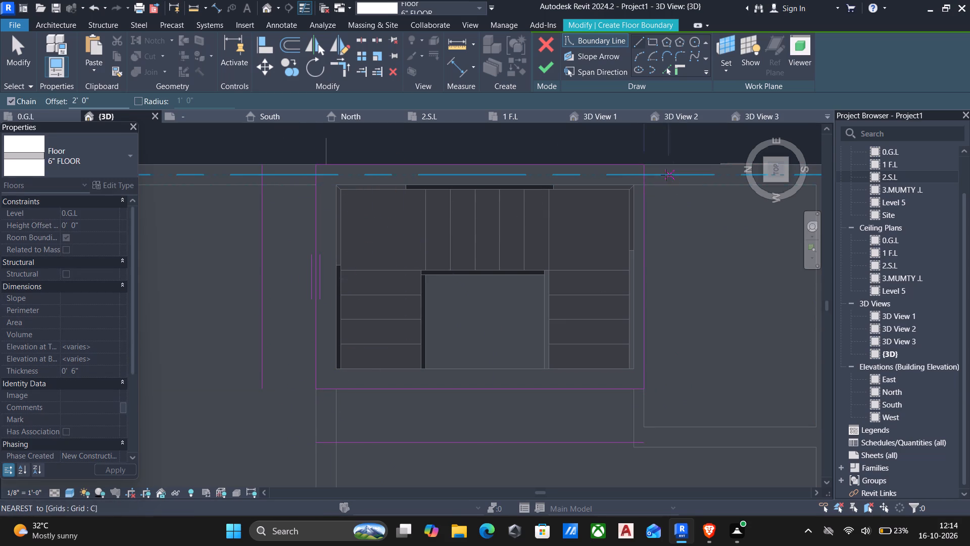
click(649, 163)
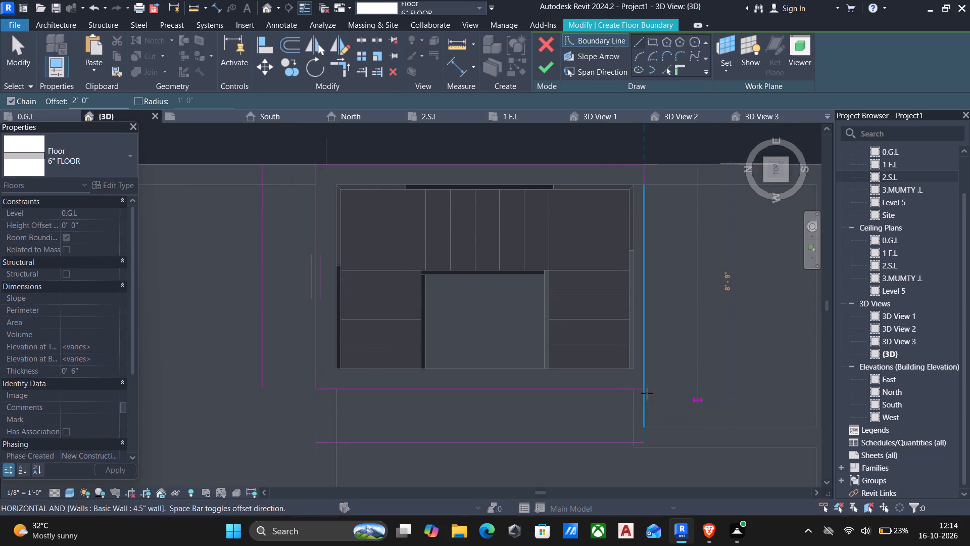
click(648, 389)
key(Escape)
key(Escape)
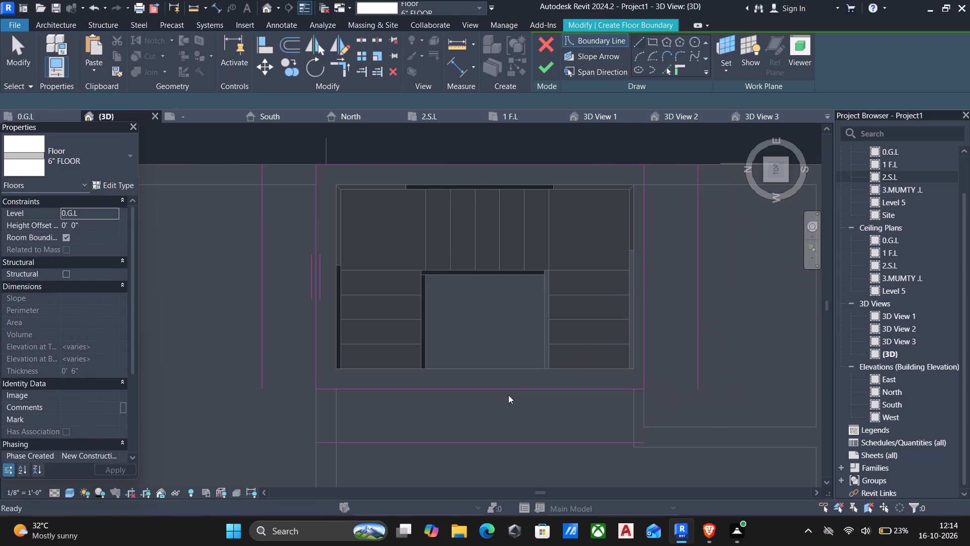
Delete the rectangle's original west boundary line along the stair shaft's outer face.
click(502, 390)
key(Delete)
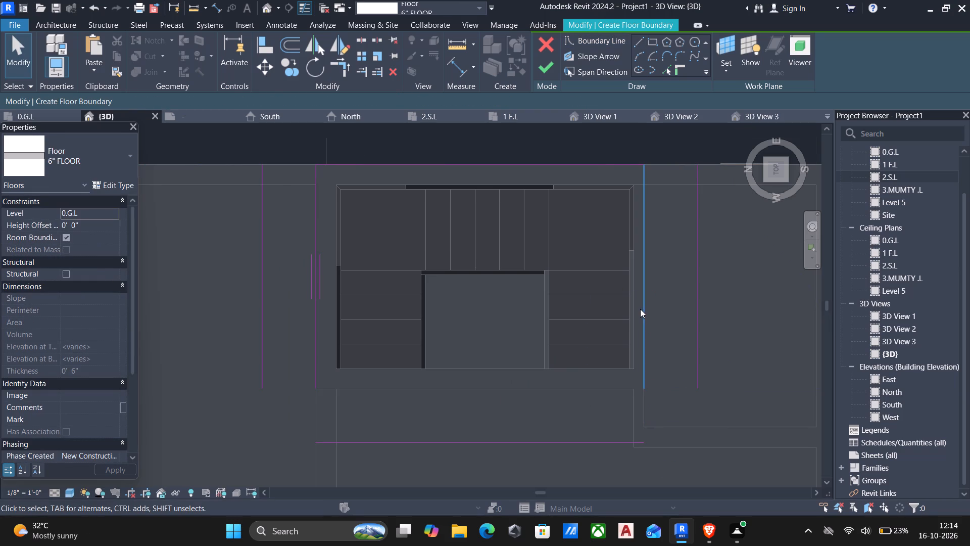
Delete the rectangle's original north and south boundary lines along the stair shaft's outer faces.
click(646, 307)
key(Delete)
click(320, 295)
key(Delete)
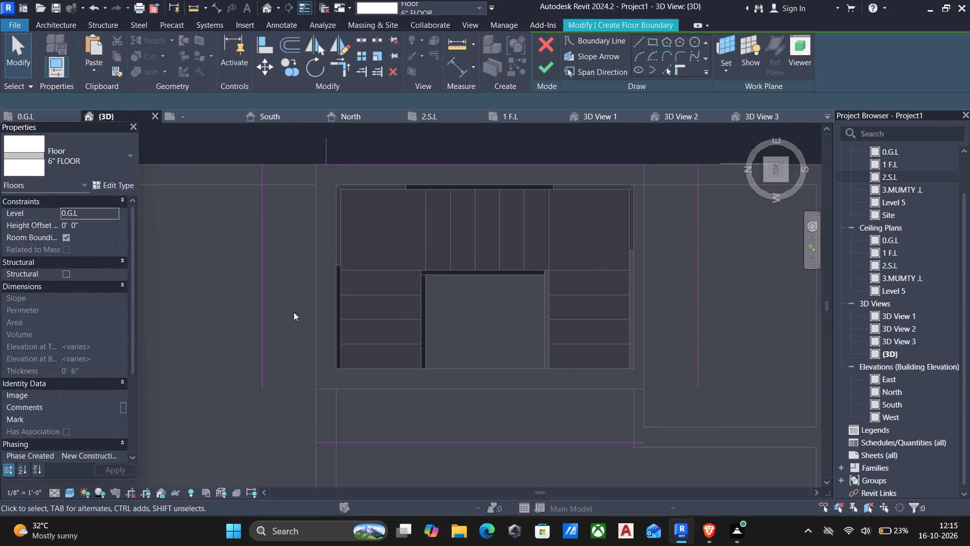
Trim and extend the offset boundary lines to the east line and each other, forming a closed rectangular floor boundary.
key(t)
key(r)
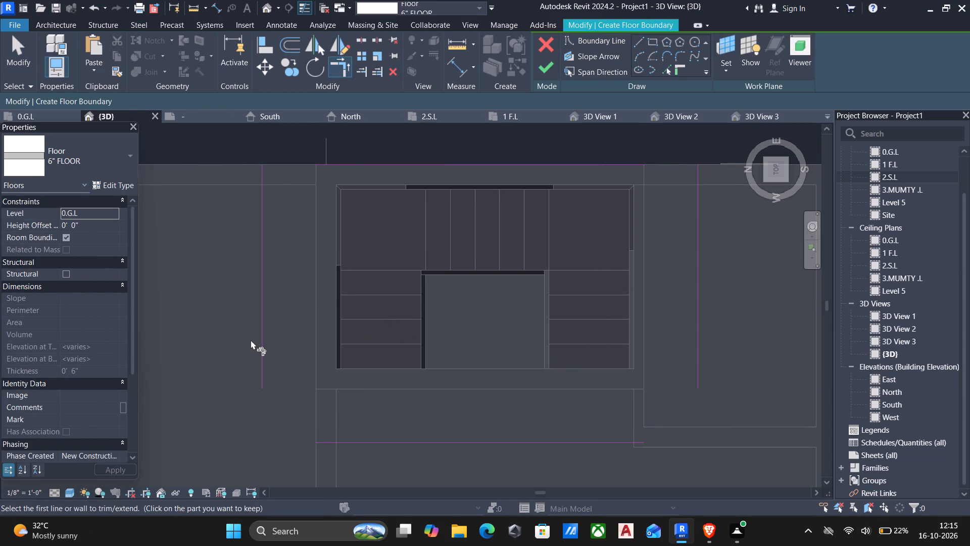
click(261, 334)
click(394, 441)
click(362, 162)
click(264, 198)
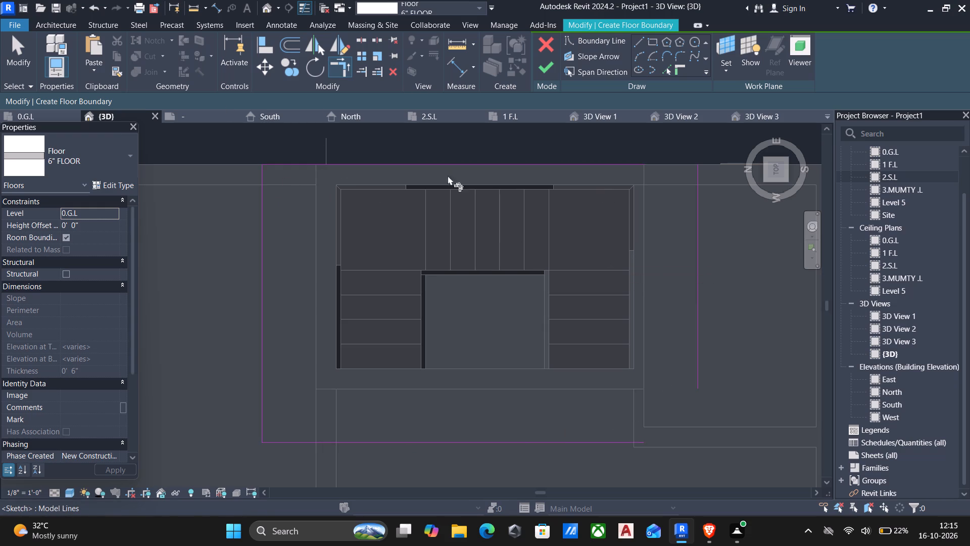
click(563, 168)
click(698, 225)
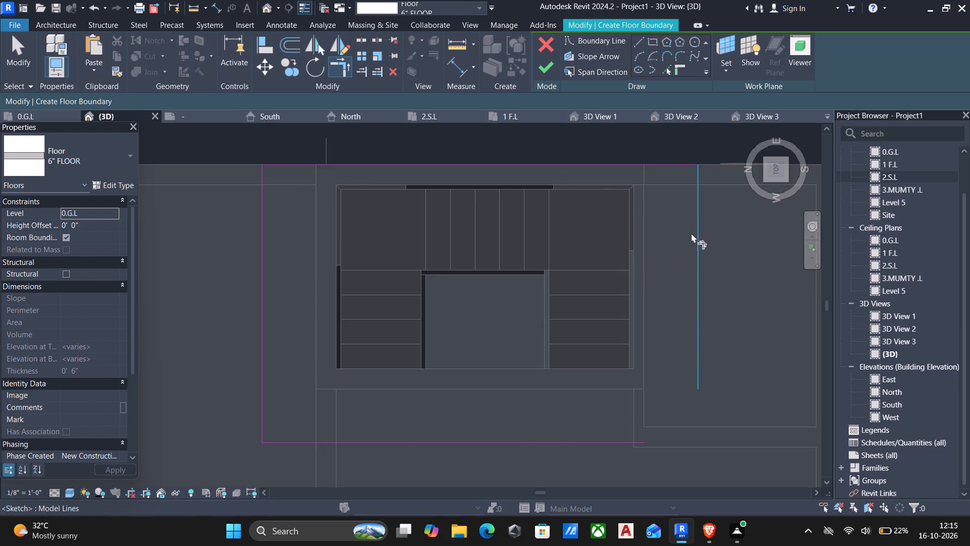
middle_drag(645, 283, 637, 262)
click(574, 423)
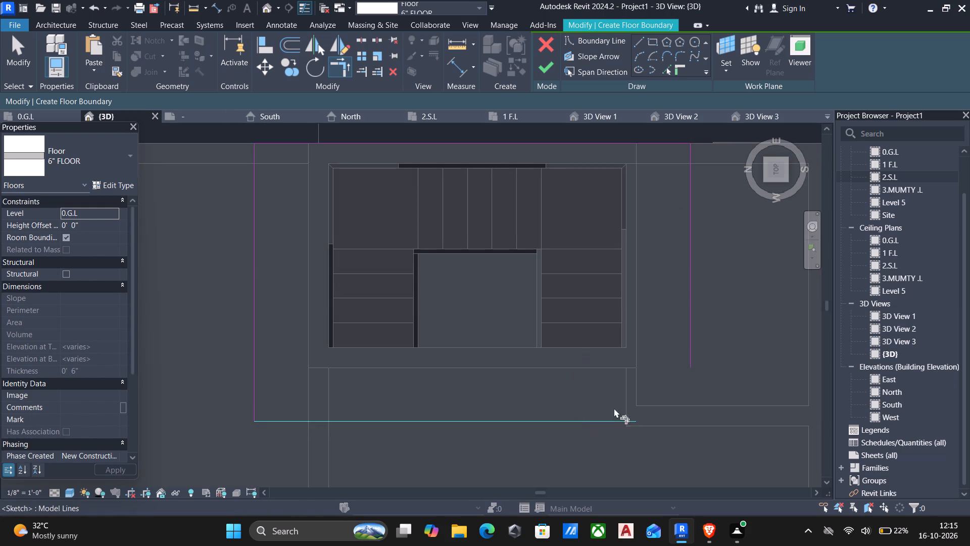
click(692, 339)
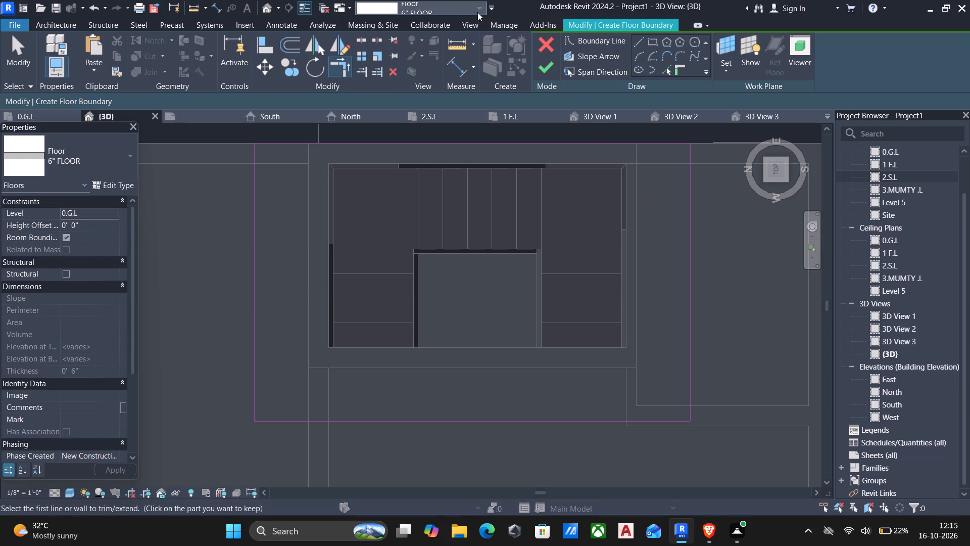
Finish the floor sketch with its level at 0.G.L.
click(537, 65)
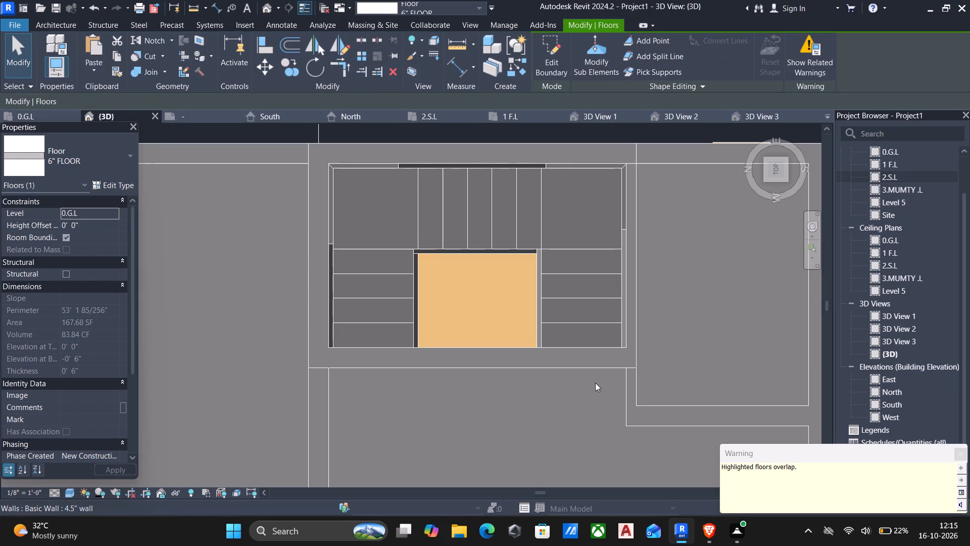
Examine the stair shaft and slab edges in 3D to locate the new floor, selecting all 6" FLOOR instances.
scroll(690, 430, down, 2)
middle_drag(689, 428, 650, 362)
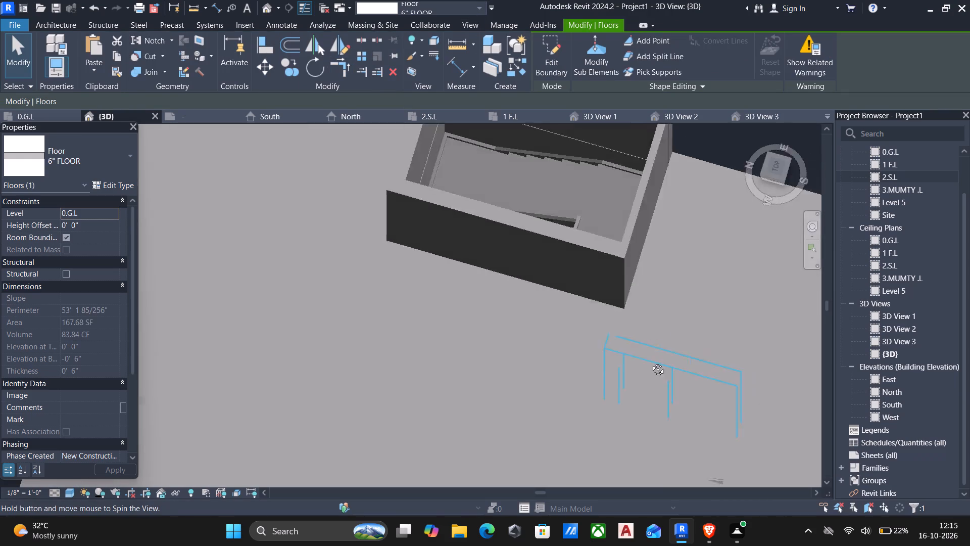
middle_drag(650, 362, 597, 439)
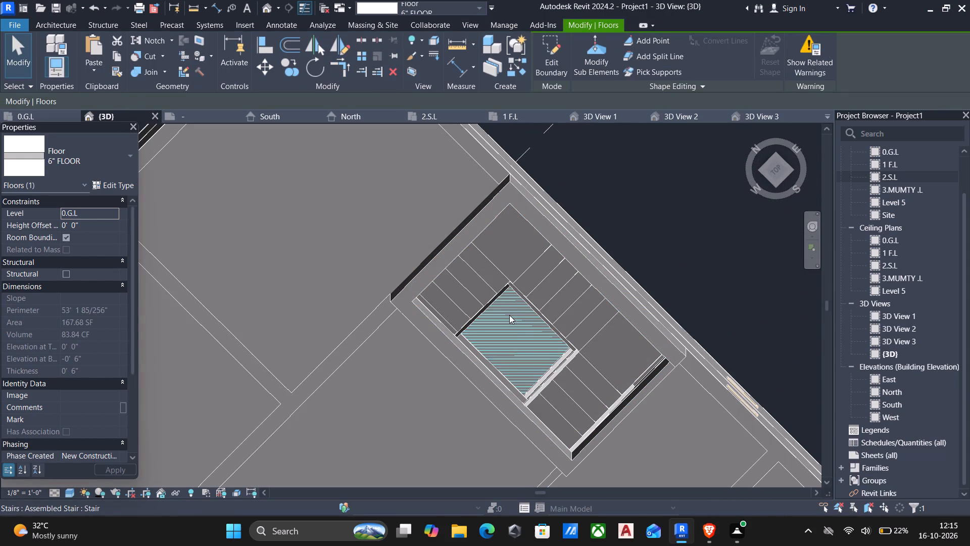
scroll(487, 257, down, 2)
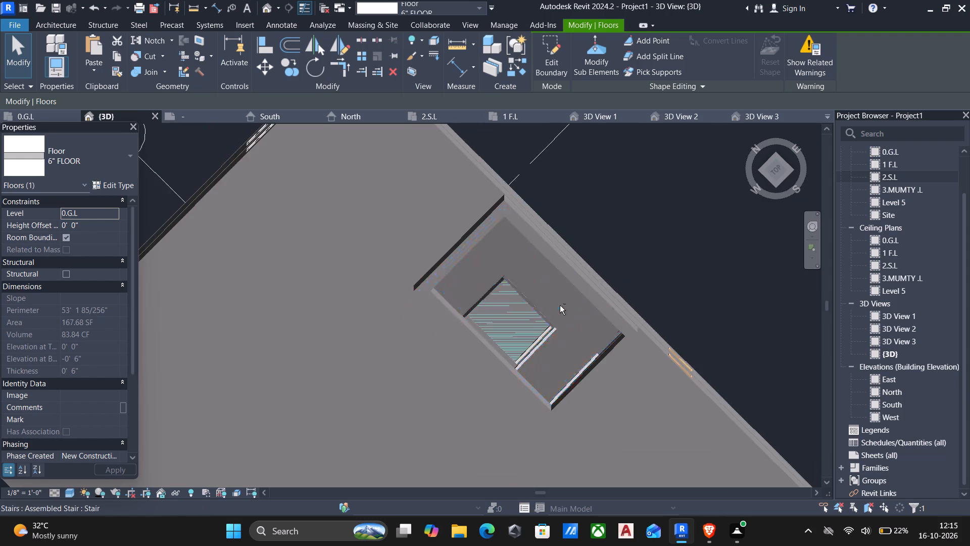
shift+middle_drag(555, 310, 306, 130)
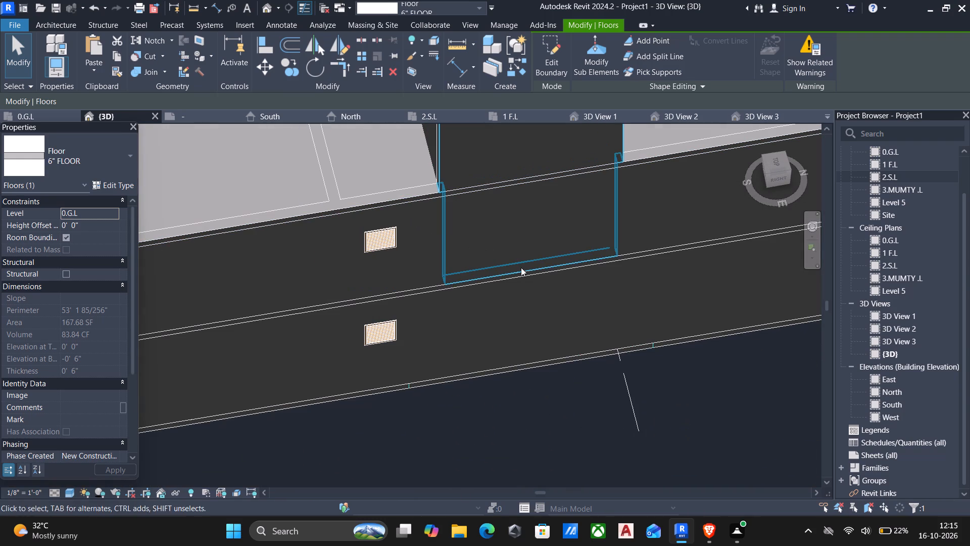
click(520, 271)
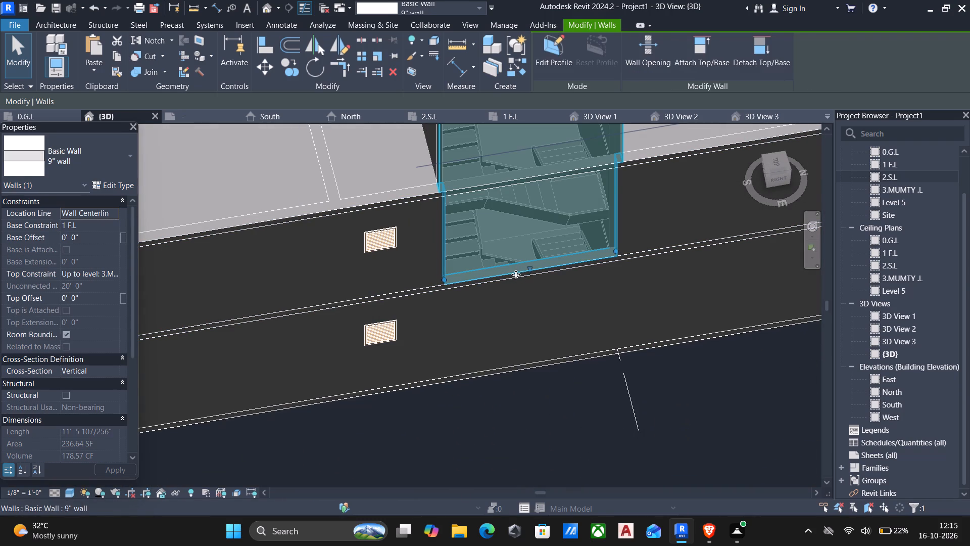
key(Escape)
click(514, 276)
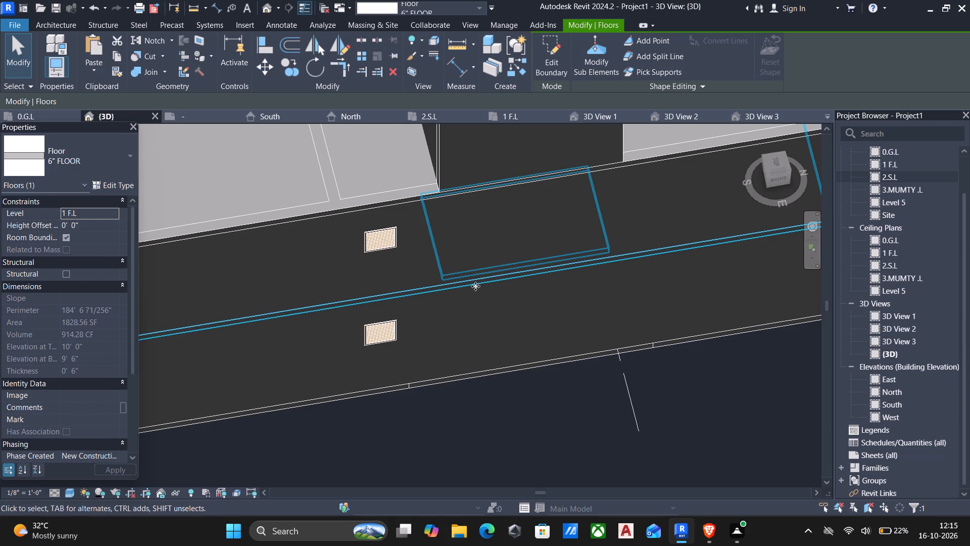
key(Escape)
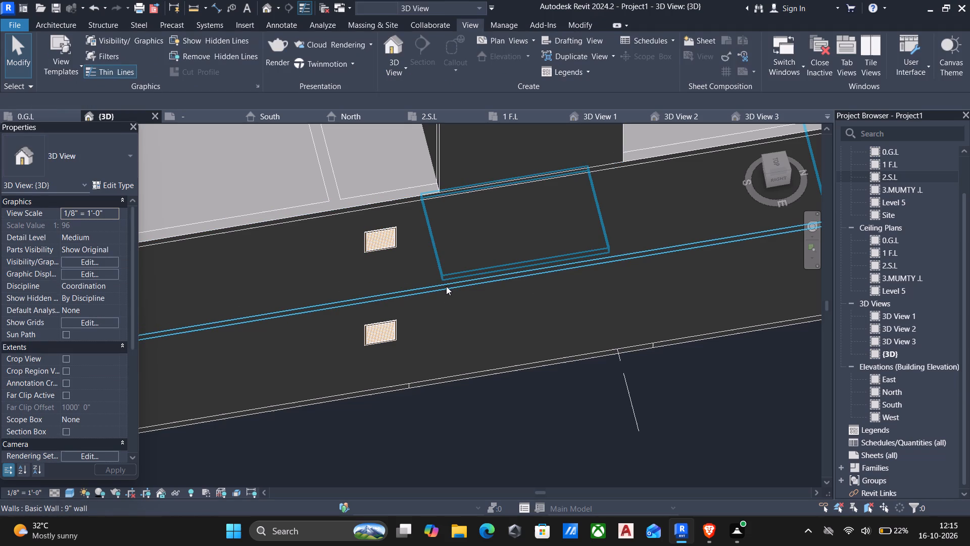
click(446, 286)
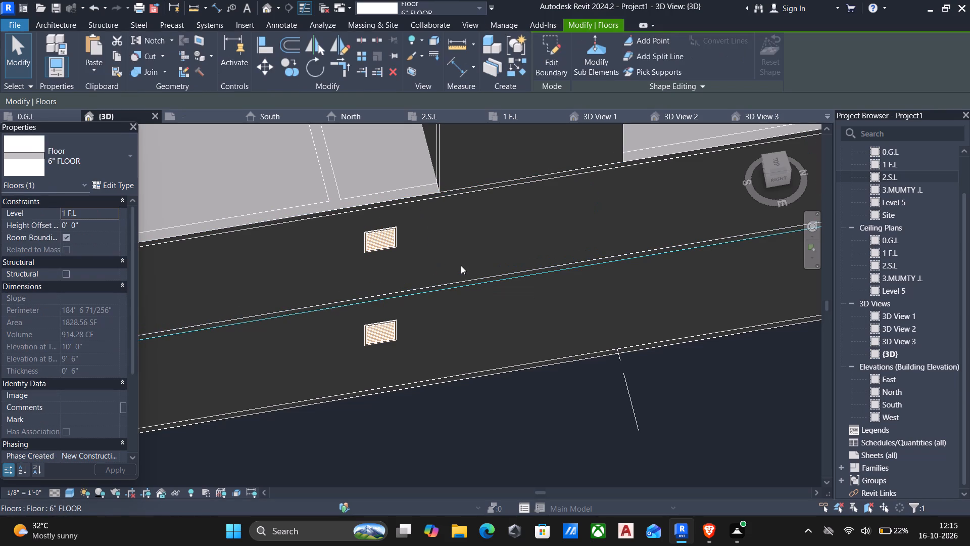
text(sa)
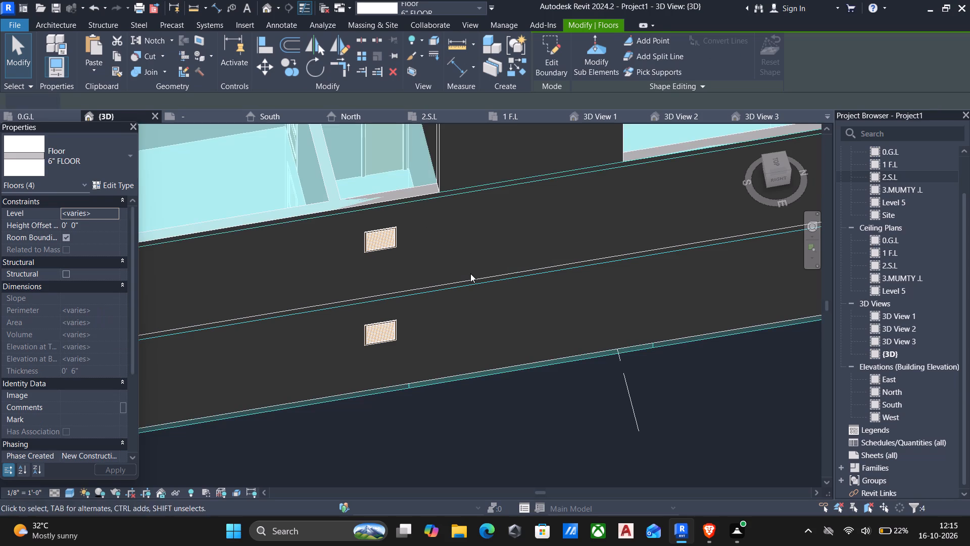
key(Escape)
key(Escape)
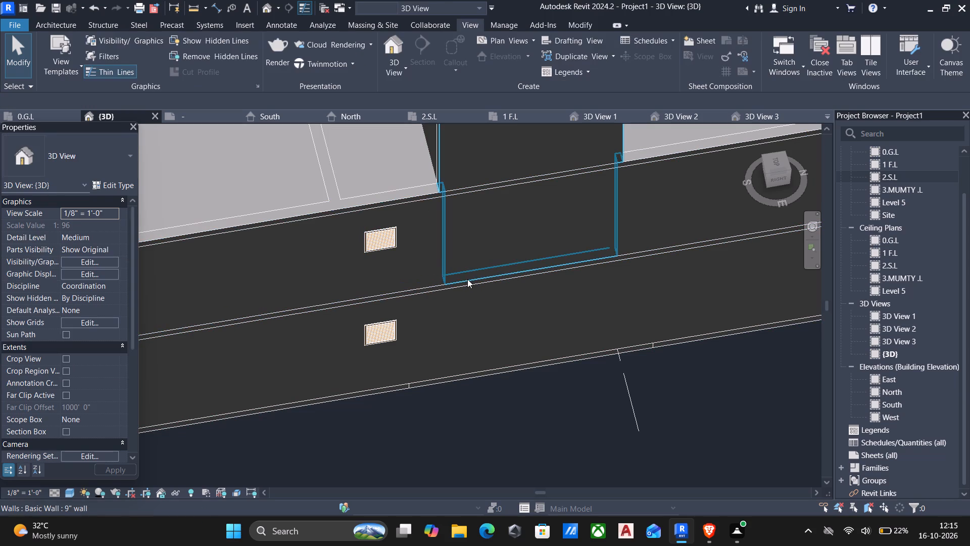
scroll(470, 281, down, 1)
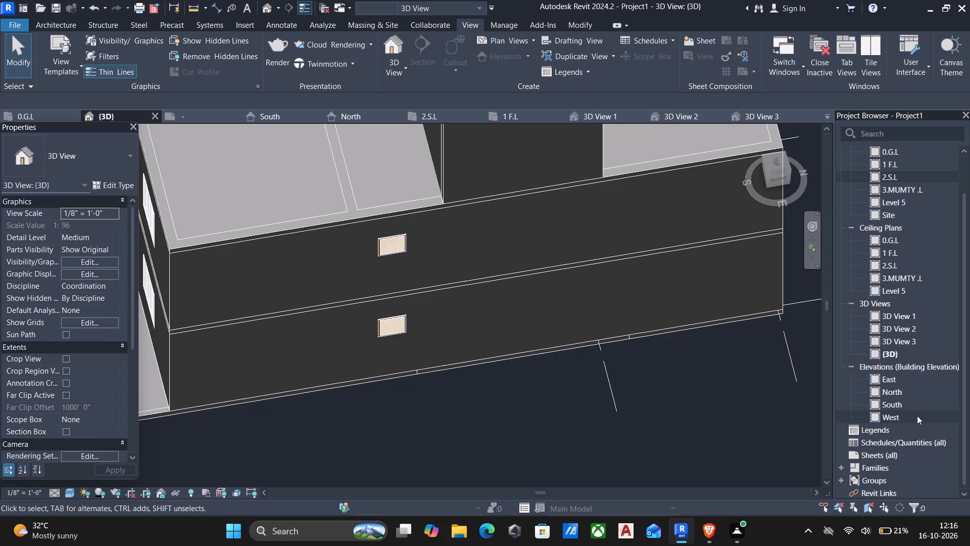
Examine the floor slabs' levels in the South elevation and around the stair shaft in the 3D view.
double_click(902, 404)
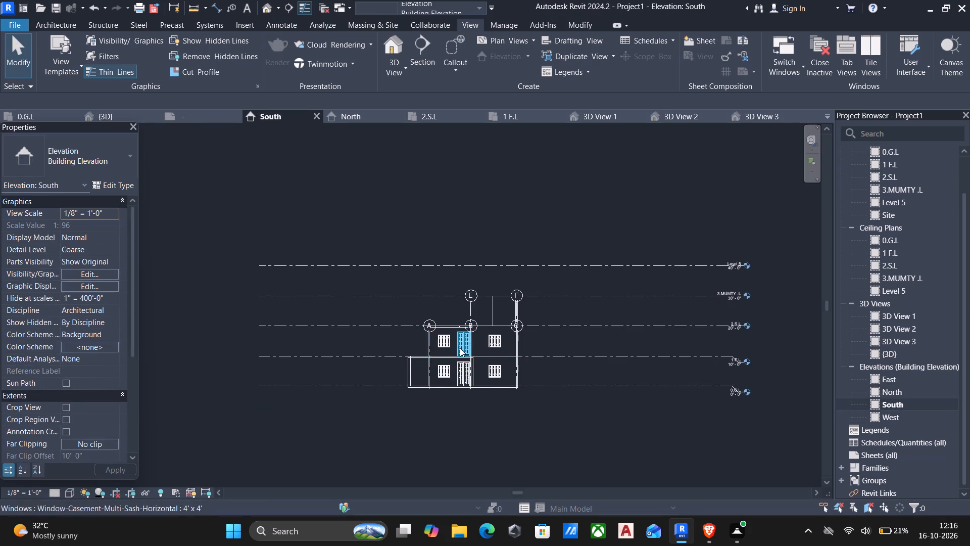
scroll(475, 353, up, 8)
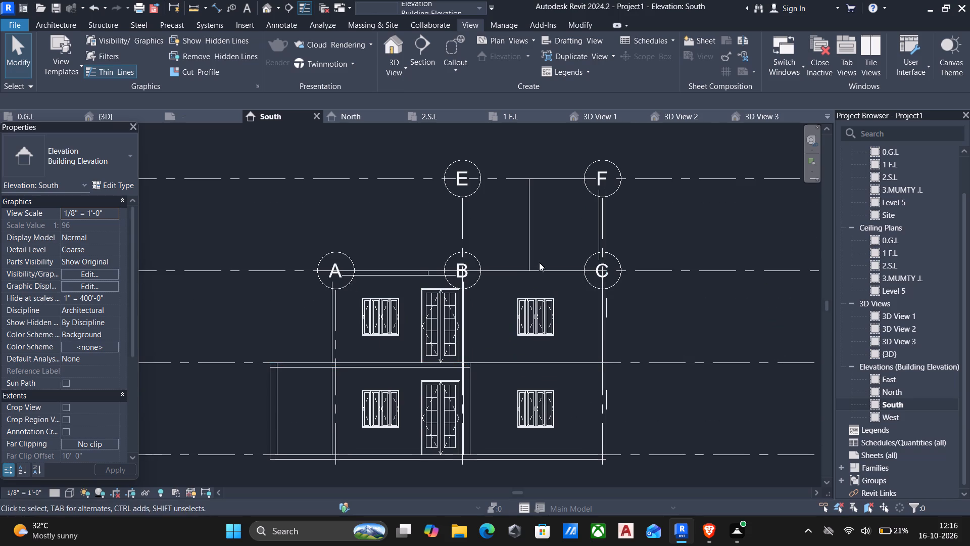
click(543, 363)
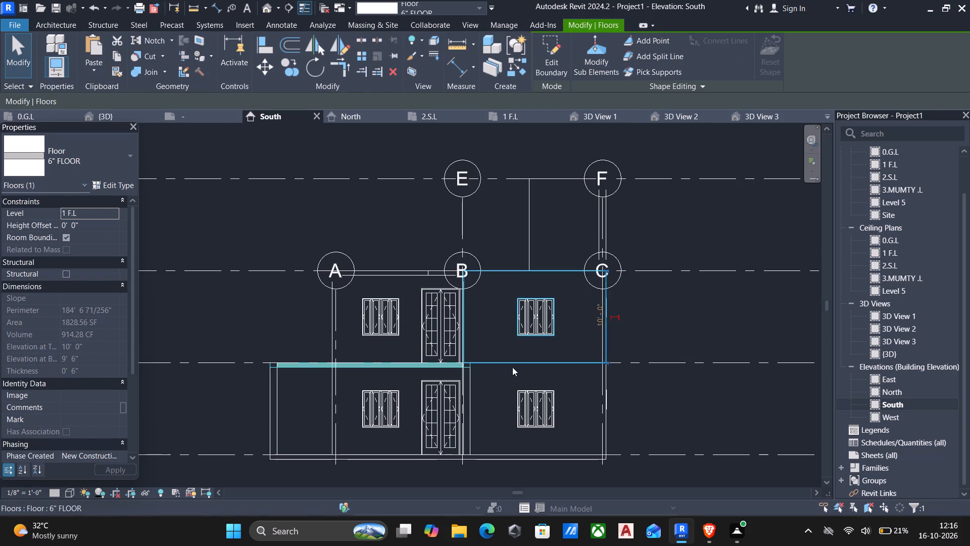
scroll(514, 368, down, 2)
shift+middle_drag(521, 370, 471, 401)
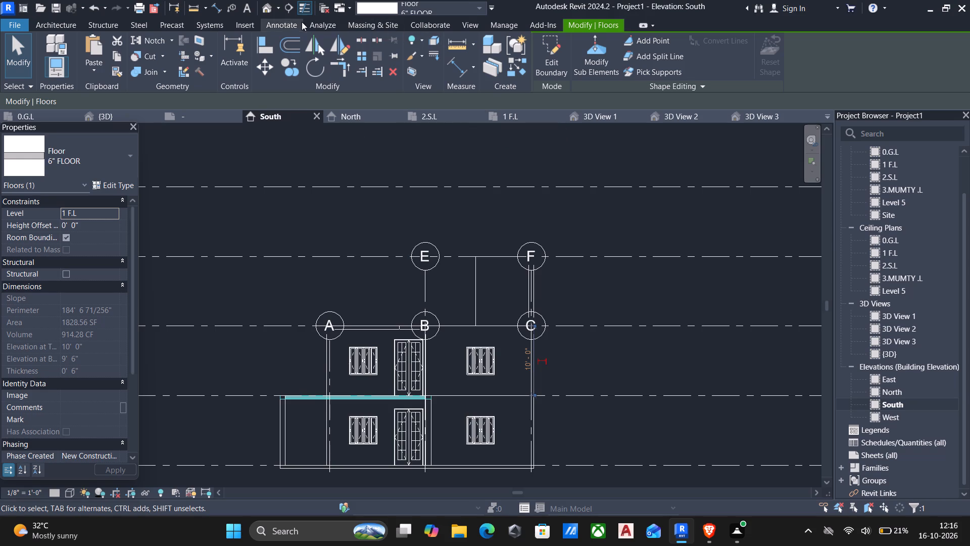
click(263, 9)
scroll(439, 261, down, 4)
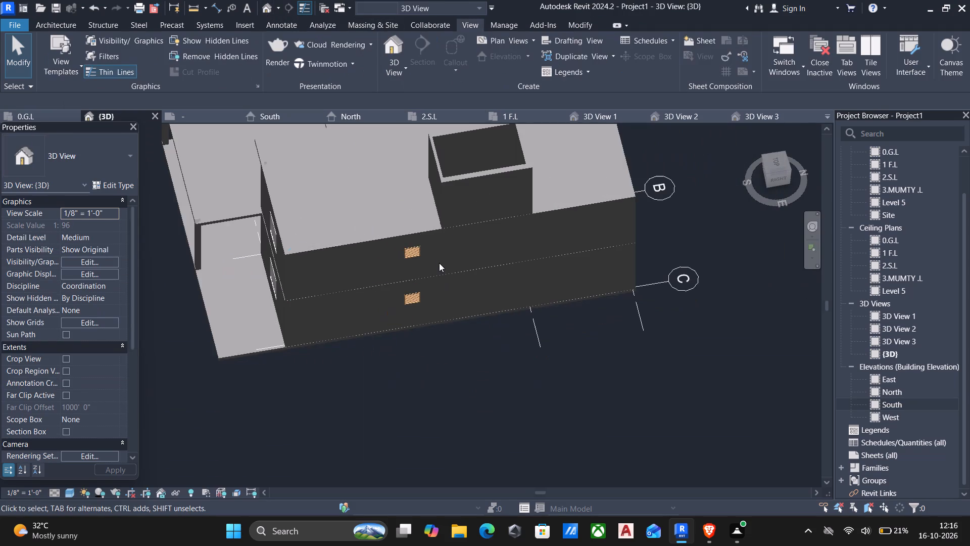
shift+middle_drag(440, 263, 526, 411)
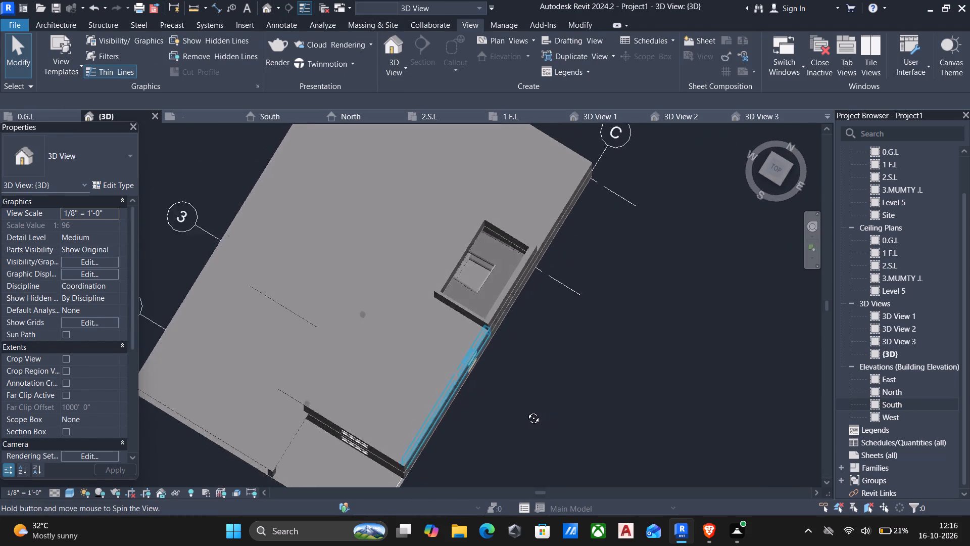
shift+middle_drag(526, 411, 500, 357)
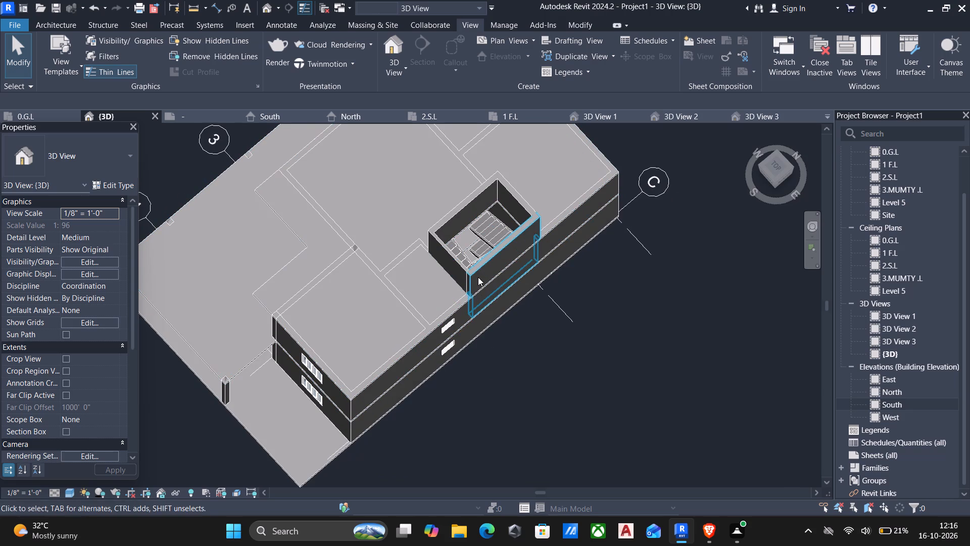
click(469, 244)
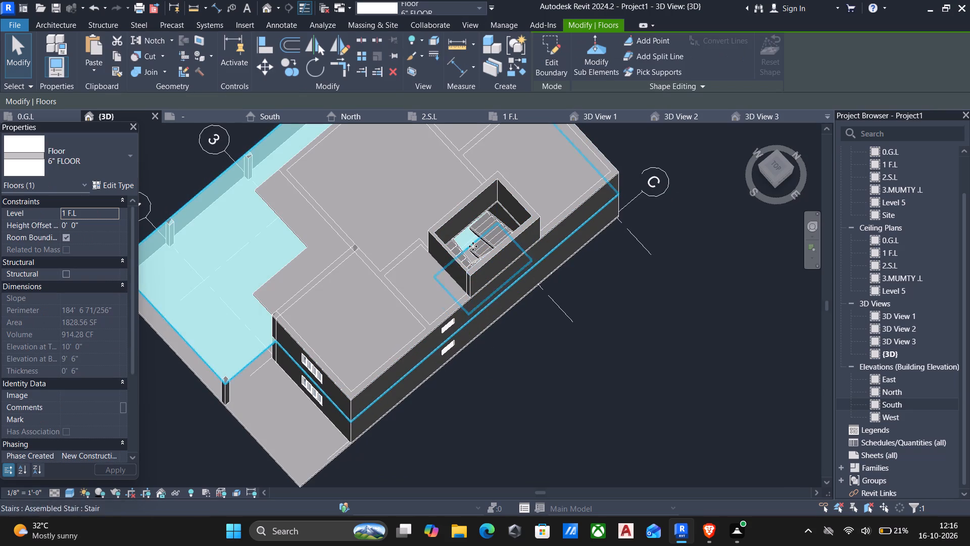
key(Escape)
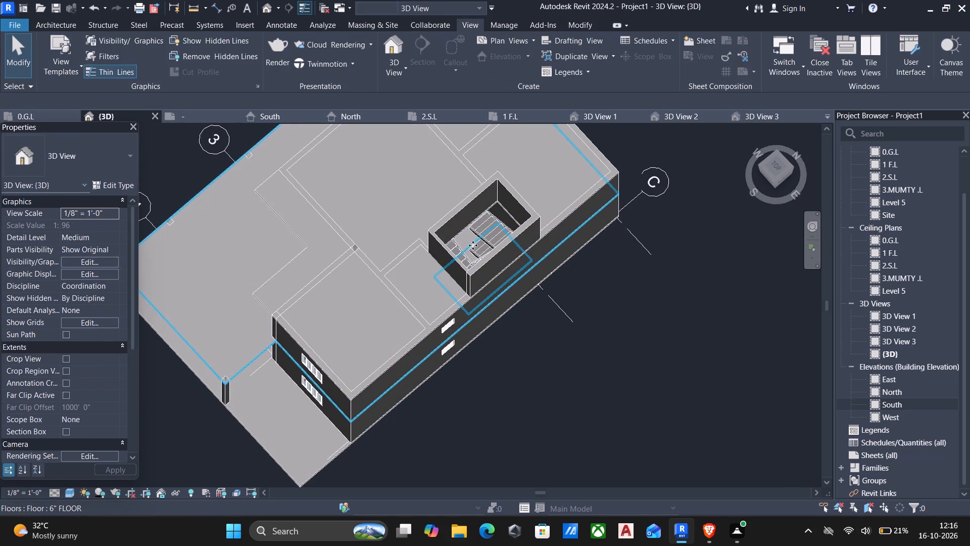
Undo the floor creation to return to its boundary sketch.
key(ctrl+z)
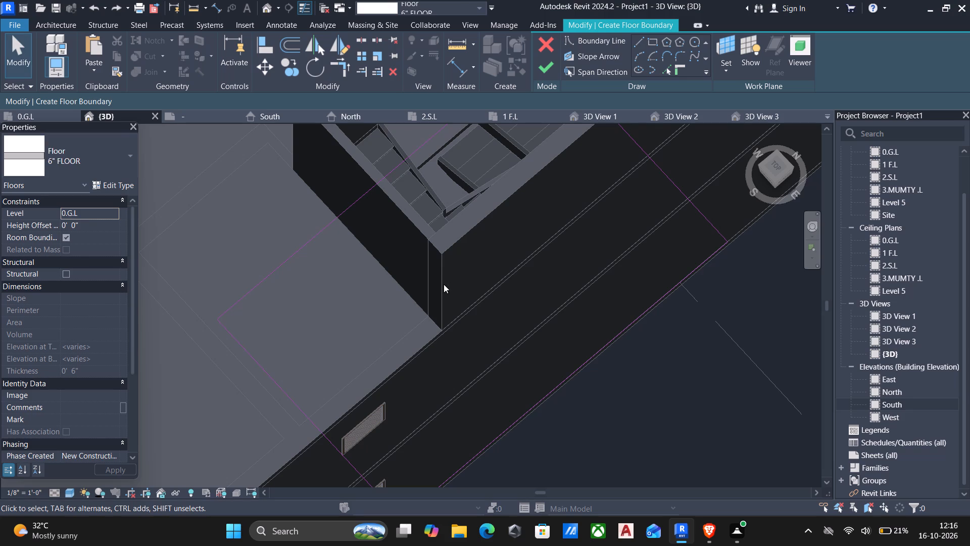
Set the floor sketch's level to 3.MUMTY .L and finish it, attaching the walls that reach this level to its bottom.
scroll(434, 282, down, 8)
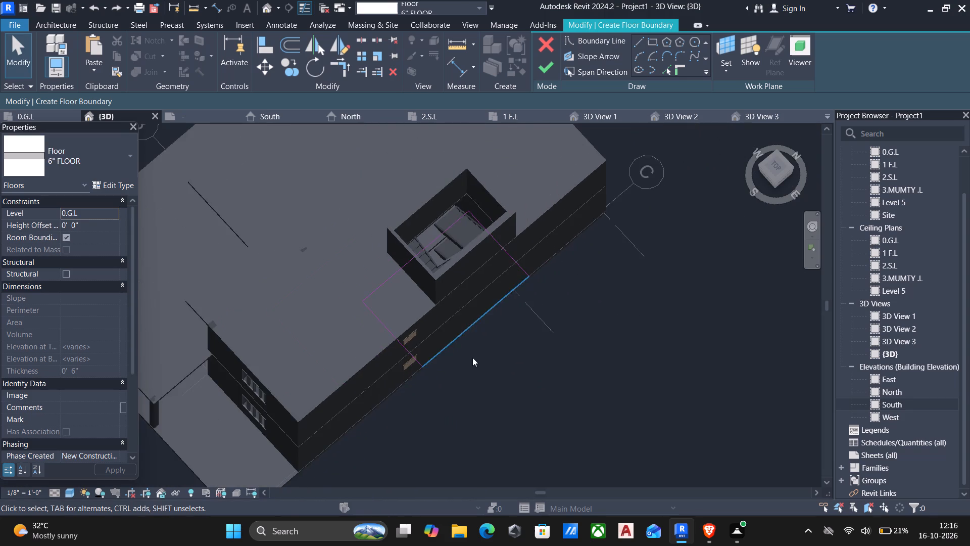
shift+middle_drag(494, 384, 376, 284)
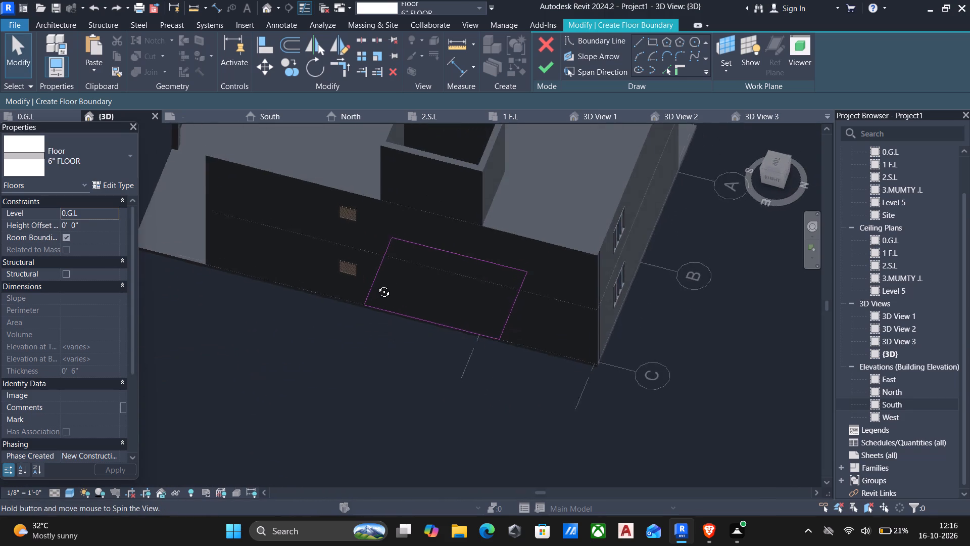
shift+middle_drag(376, 284, 458, 260)
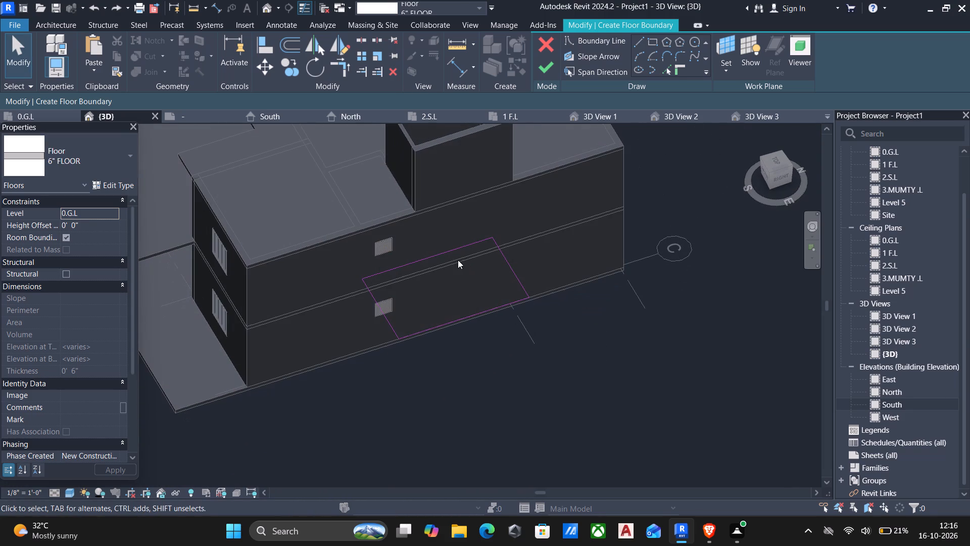
click(112, 214)
click(88, 257)
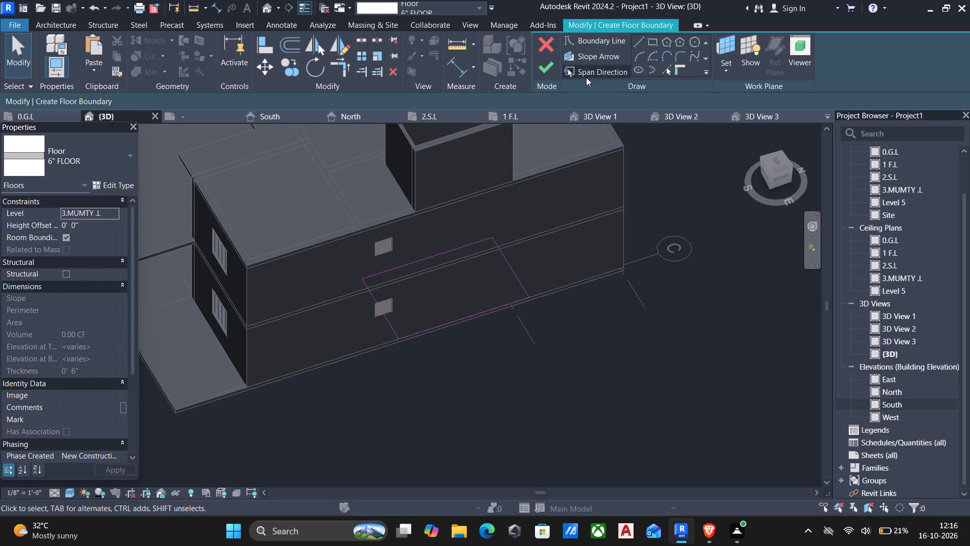
click(533, 63)
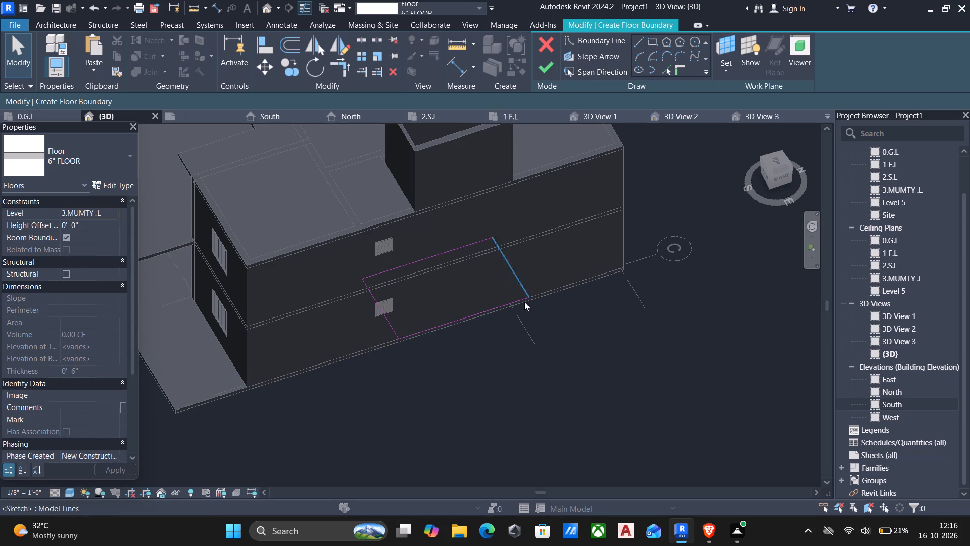
click(542, 67)
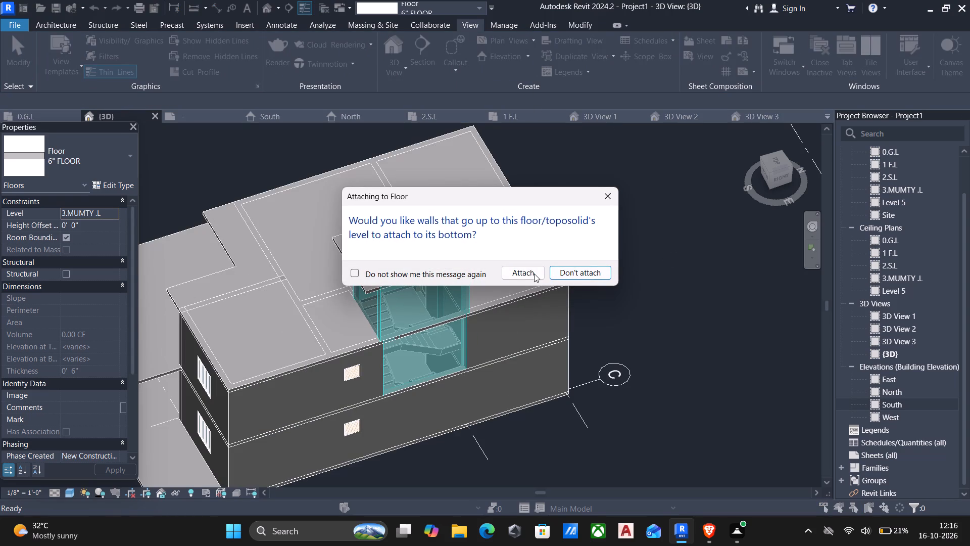
click(531, 271)
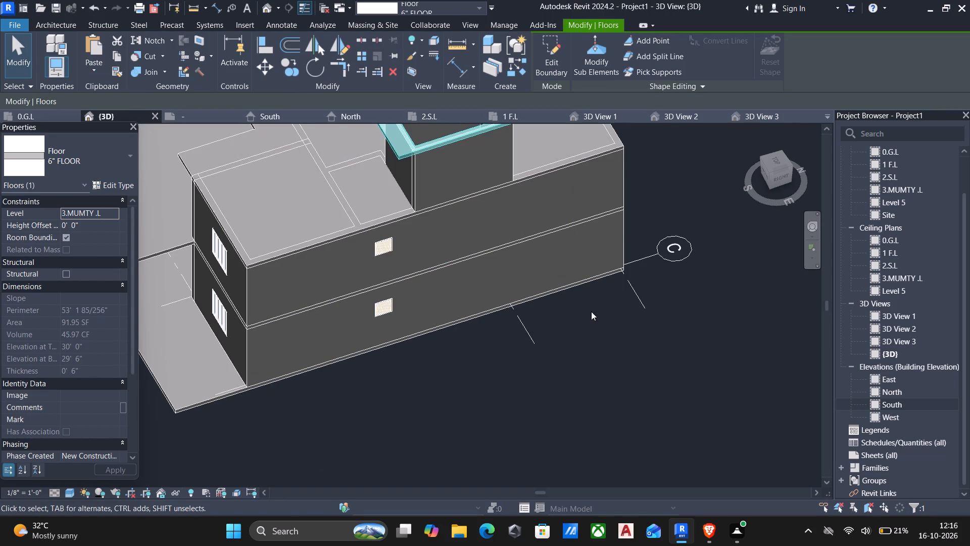
key(Escape)
Edit the boundary of the mumty slab and delete all four of its sketch lines.
middle_drag(554, 332, 507, 507)
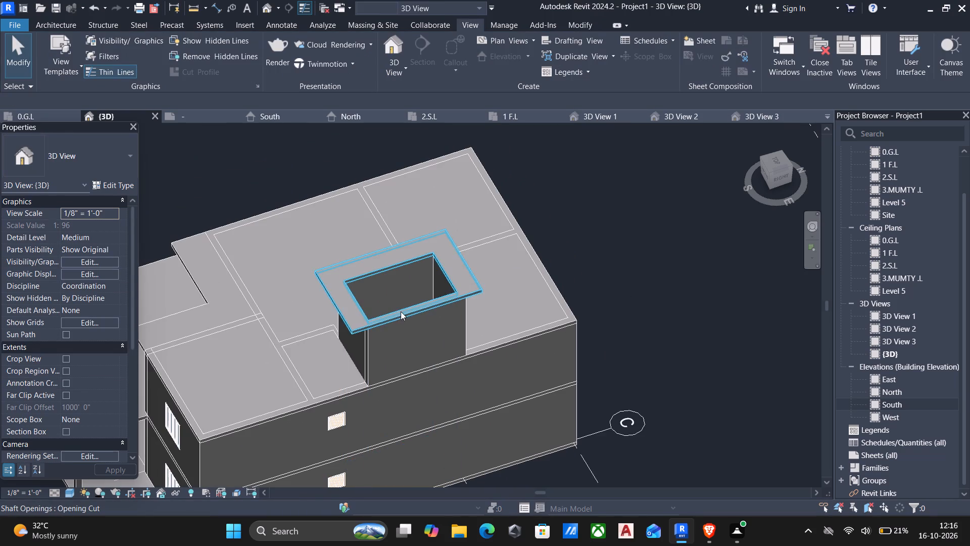
shift+middle_drag(401, 311, 36, 388)
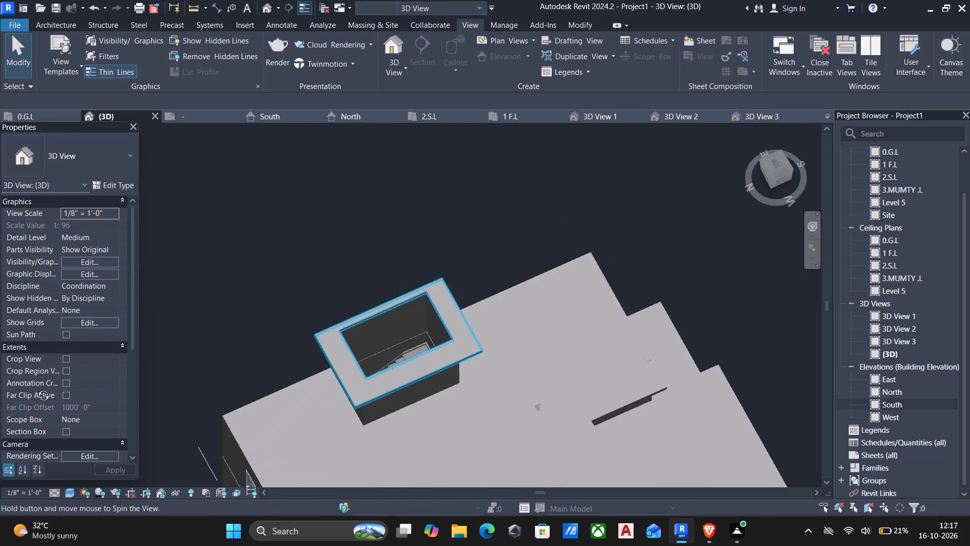
shift+middle_drag(36, 388, 306, 365)
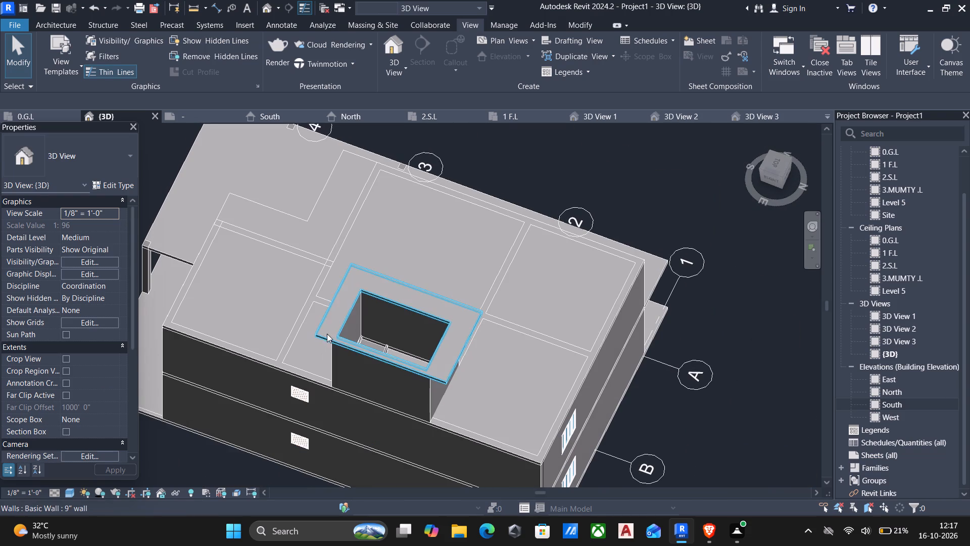
click(327, 334)
click(551, 43)
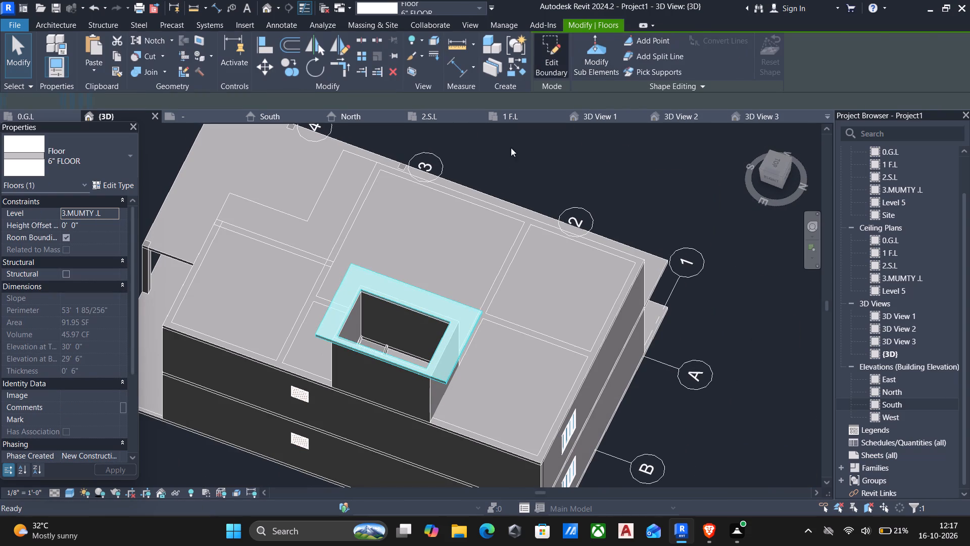
scroll(360, 315, up, 2)
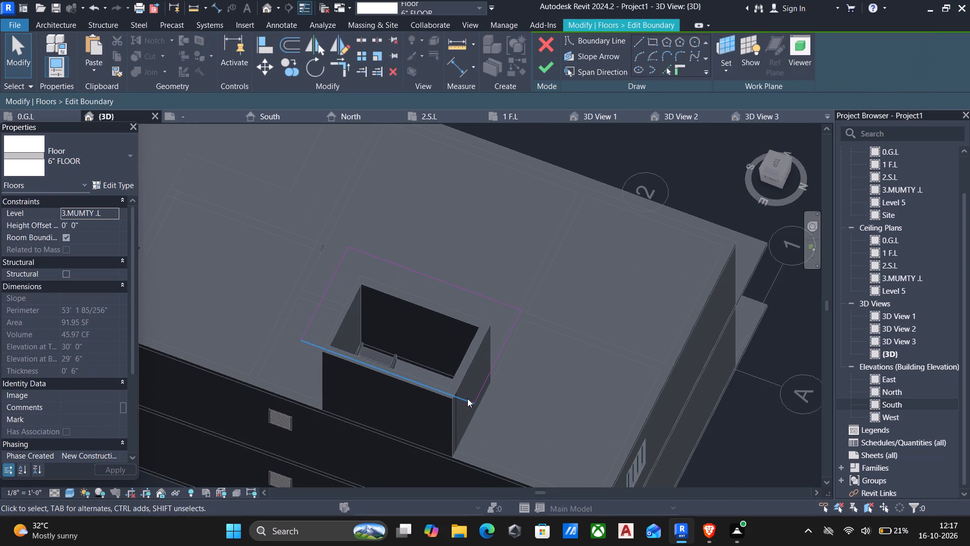
scroll(471, 400, up, 3)
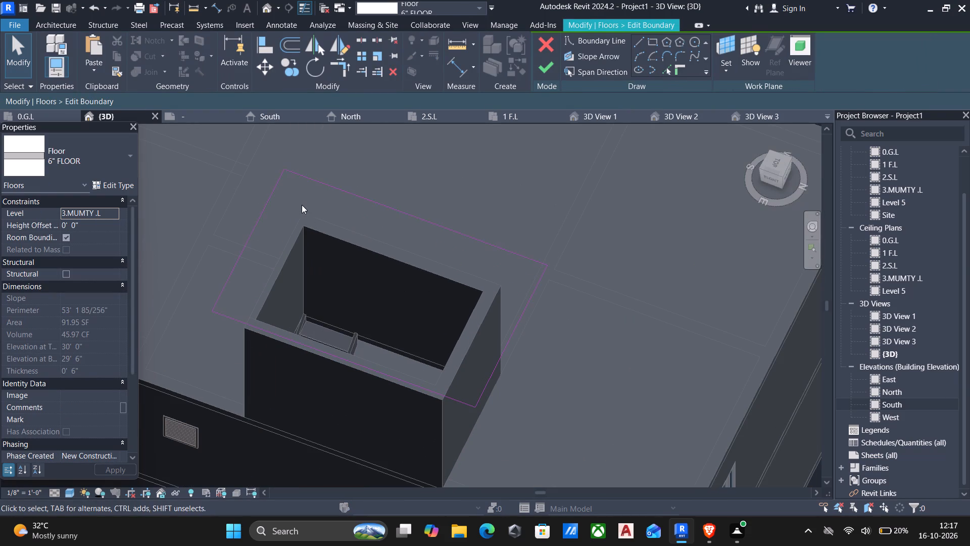
scroll(302, 205, down, 4)
drag(244, 158, 548, 385)
key(Delete)
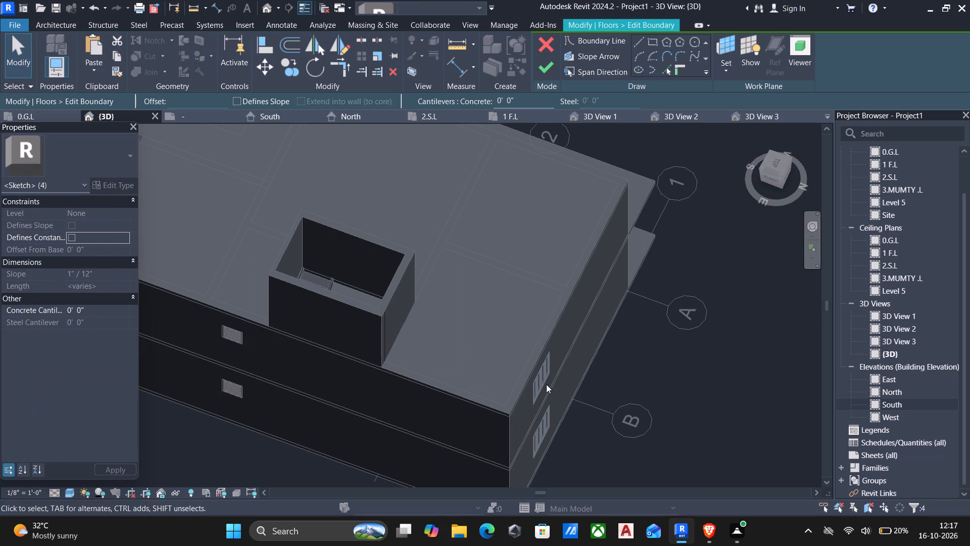
Draw a rectangular slab boundary offset 2' outward from opposite outer corners of the mumty walls.
click(651, 40)
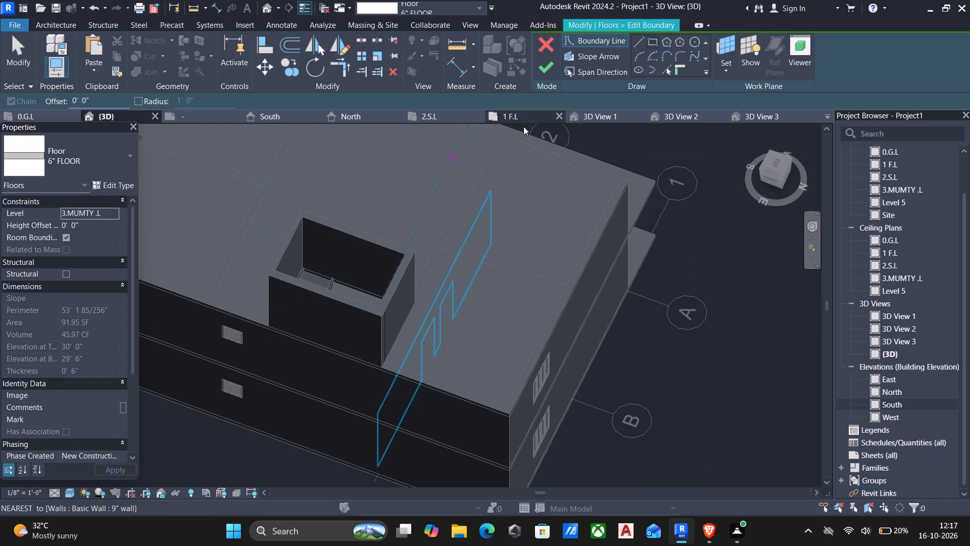
drag(97, 103, 0, 96)
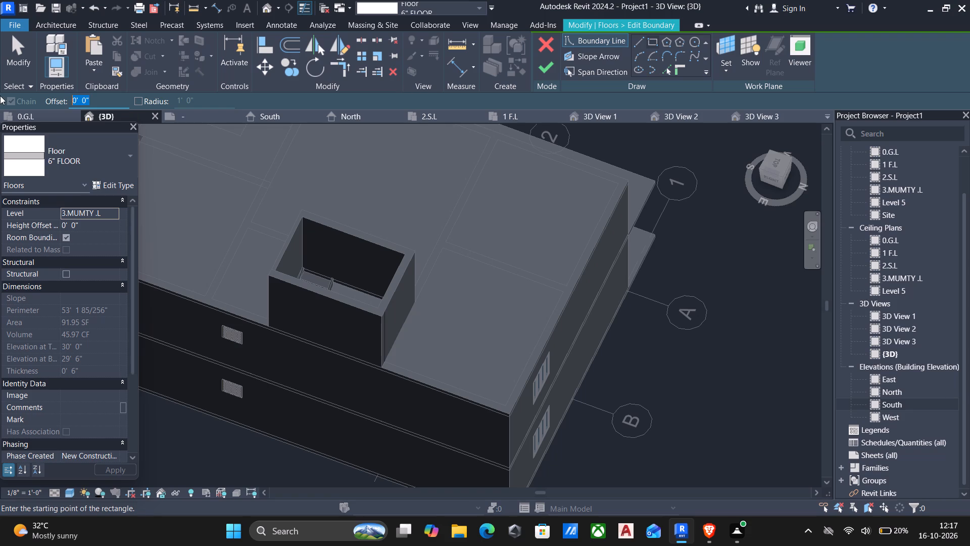
key(2)
key(apostrophe)
scroll(382, 324, up, 2)
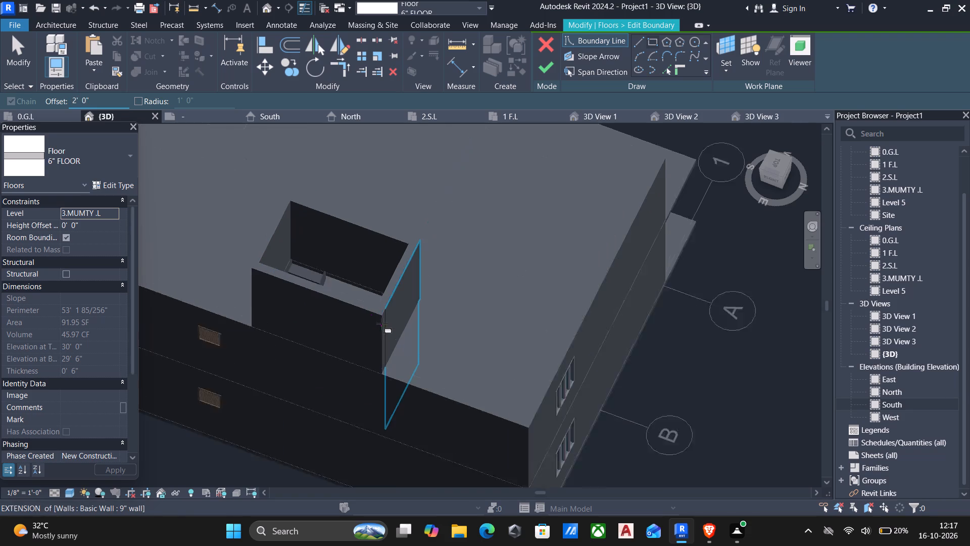
scroll(382, 324, up, 1)
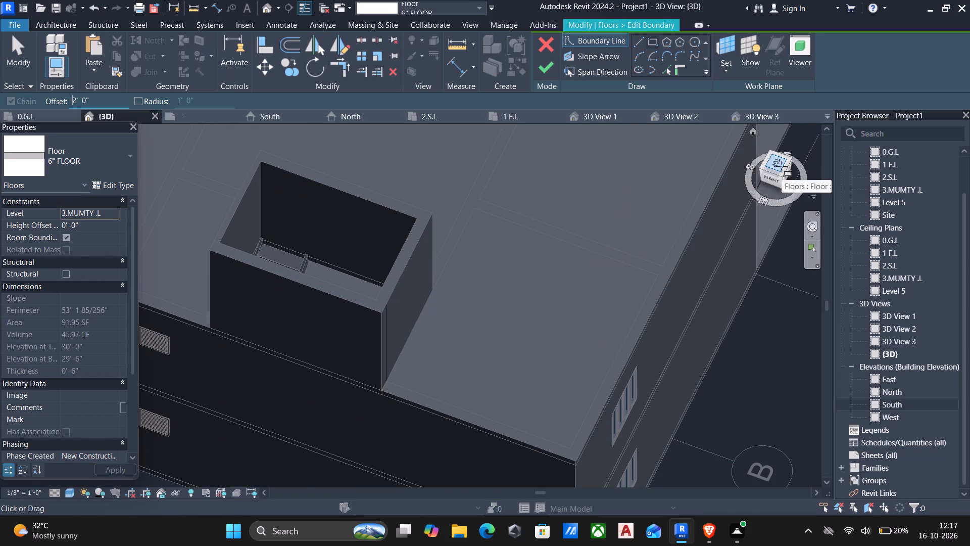
click(782, 166)
scroll(450, 296, up, 7)
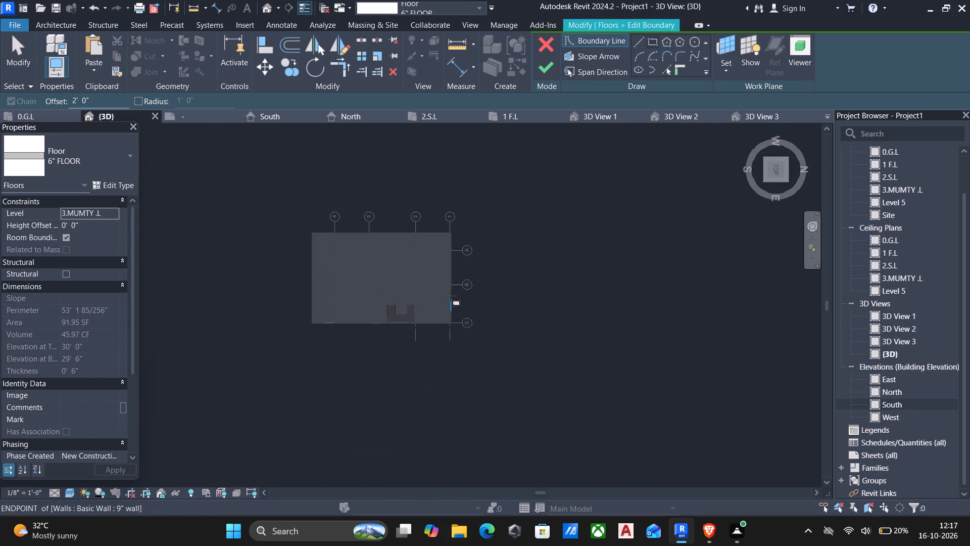
scroll(450, 296, up, 2)
scroll(355, 395, up, 5)
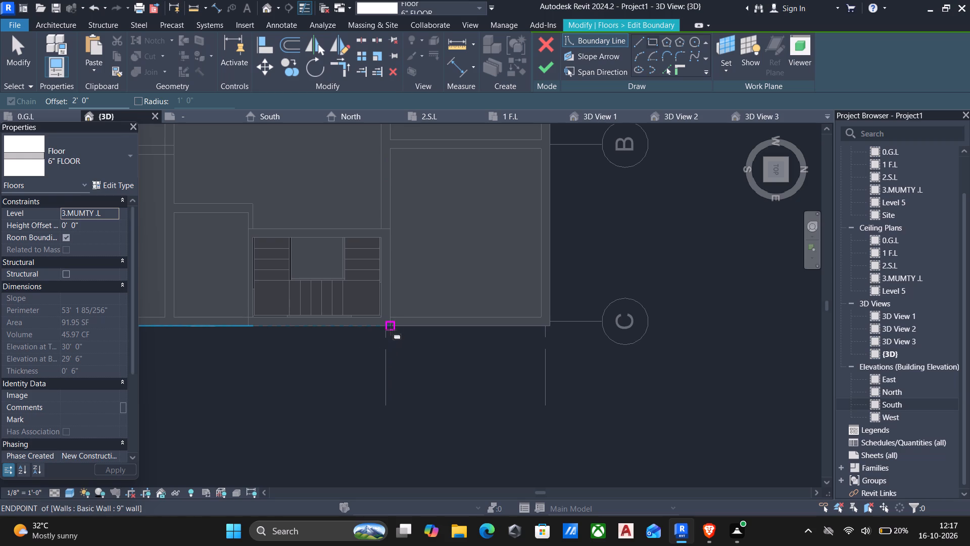
click(391, 329)
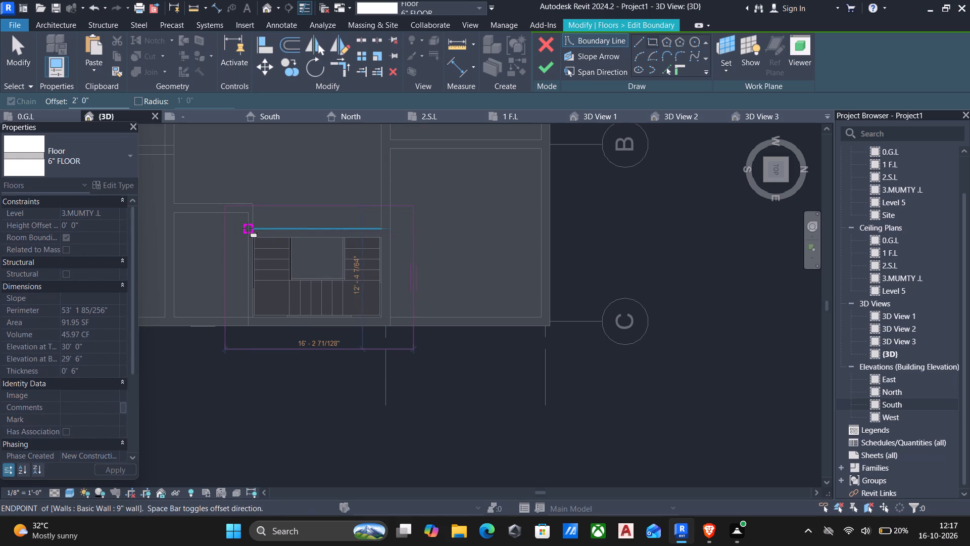
click(248, 228)
key(Escape)
key(Escape)
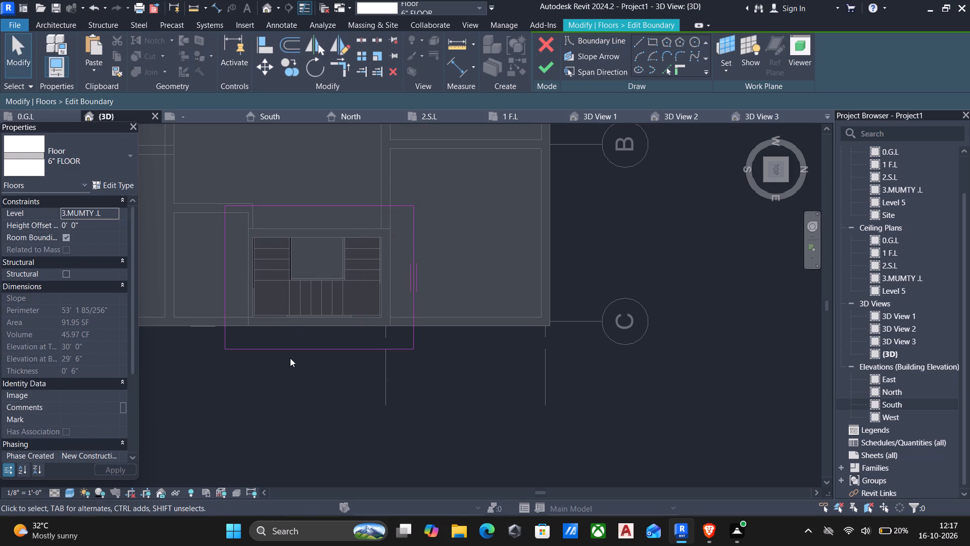
Align the slab boundary's projecting edge on the grid C side with the exterior 9" wall's face and finish the boundary edit.
text(al)
click(313, 326)
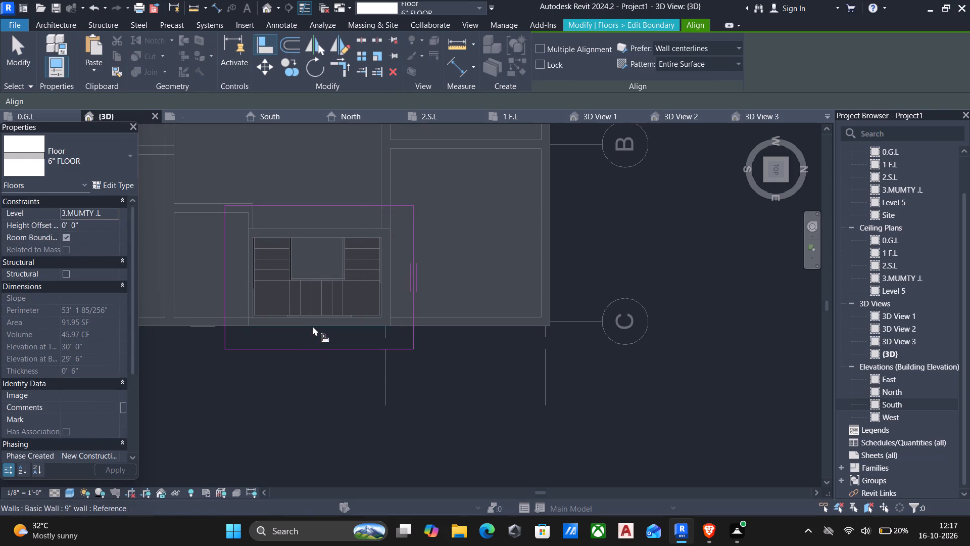
click(313, 349)
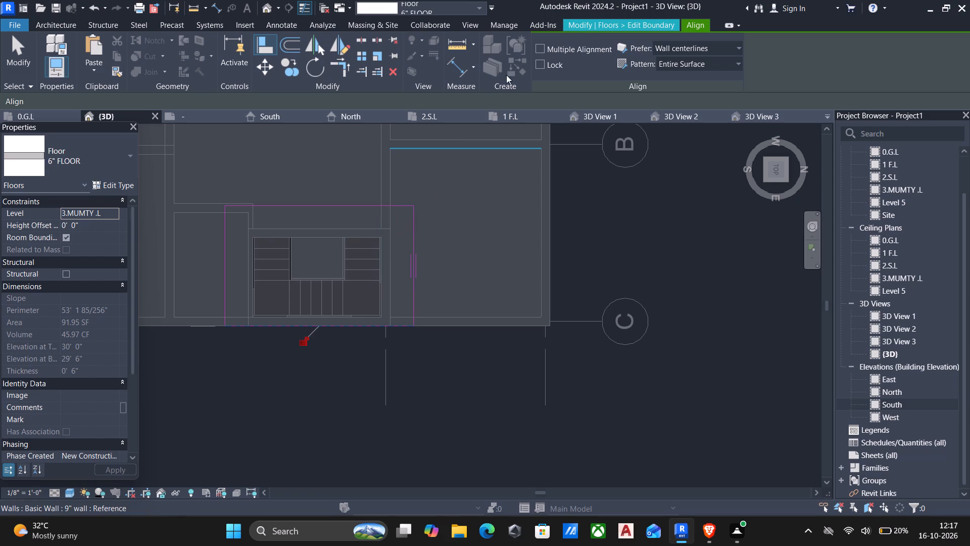
click(603, 22)
click(549, 71)
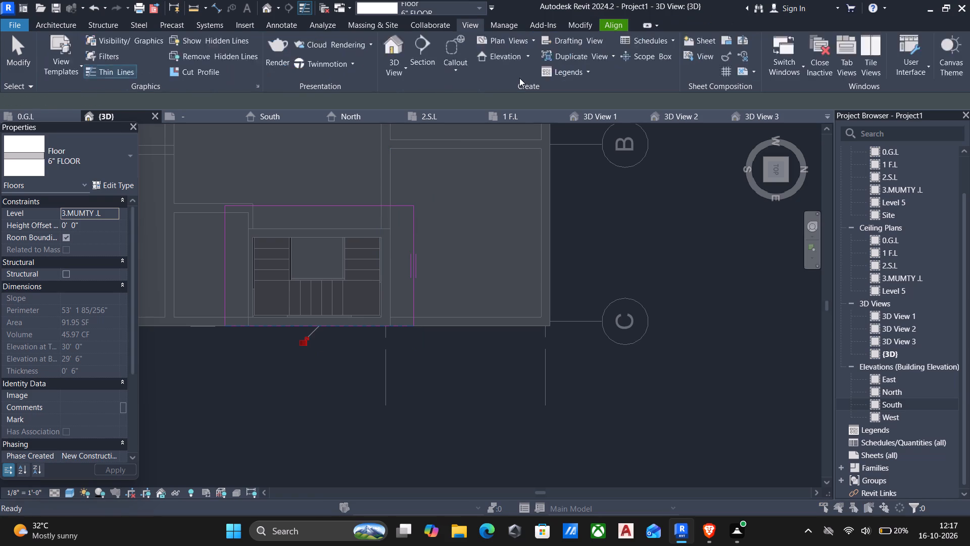
click(525, 272)
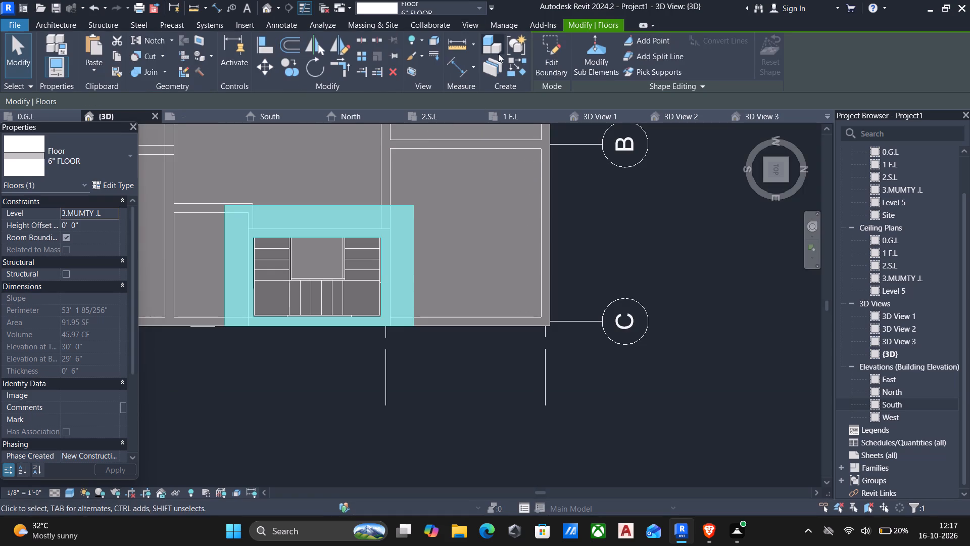
Inspect the mumty slab and its projections around the walls from several angles in the 3D view.
click(264, 8)
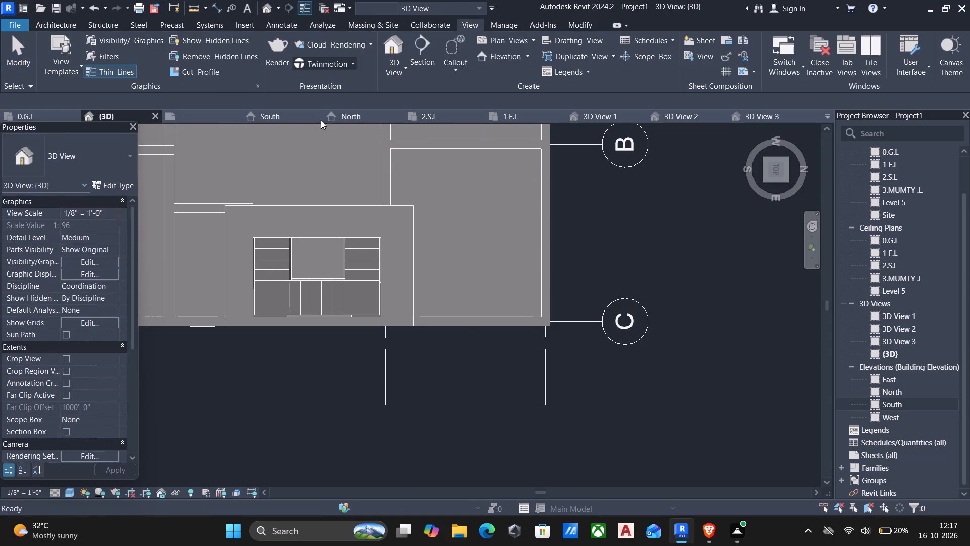
scroll(581, 354, down, 3)
shift+middle_drag(585, 422, 578, 374)
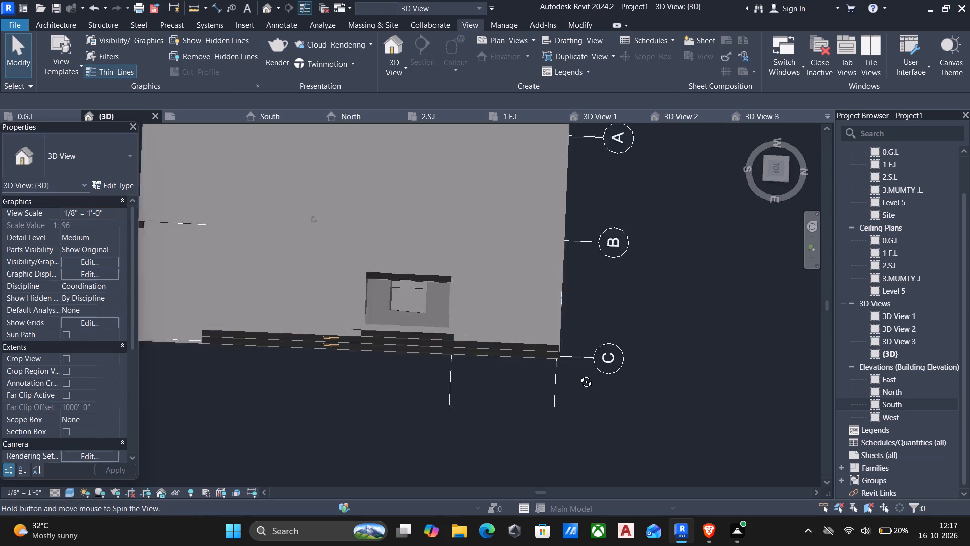
shift+middle_drag(578, 374, 264, 245)
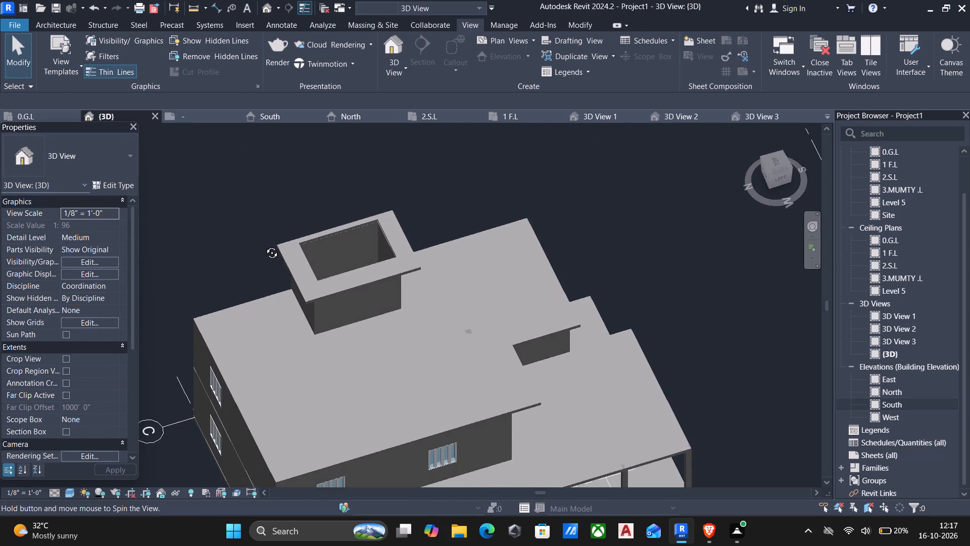
shift+middle_drag(264, 245, 282, 269)
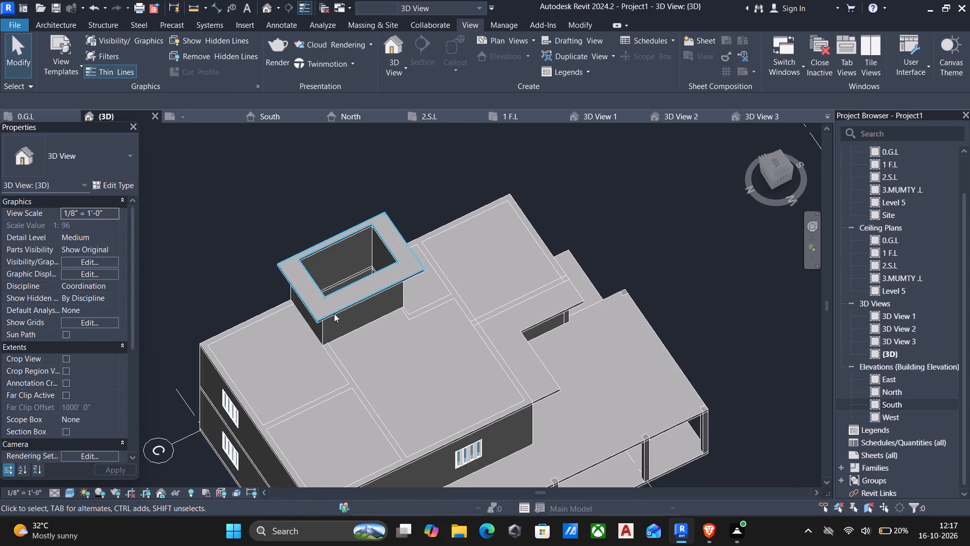
click(334, 312)
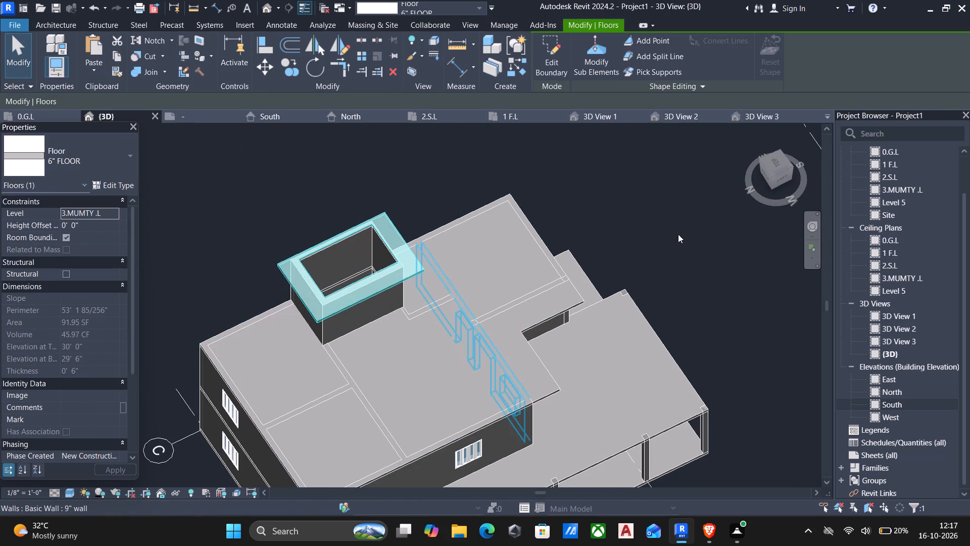
scroll(540, 282, up, 4)
scroll(540, 286, down, 3)
middle_drag(542, 289, 532, 290)
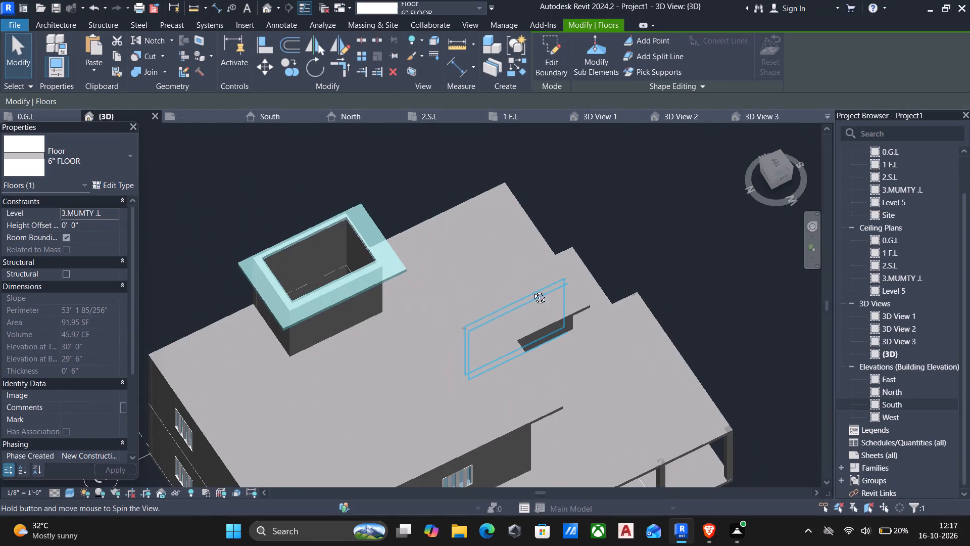
middle_drag(532, 290, 481, 205)
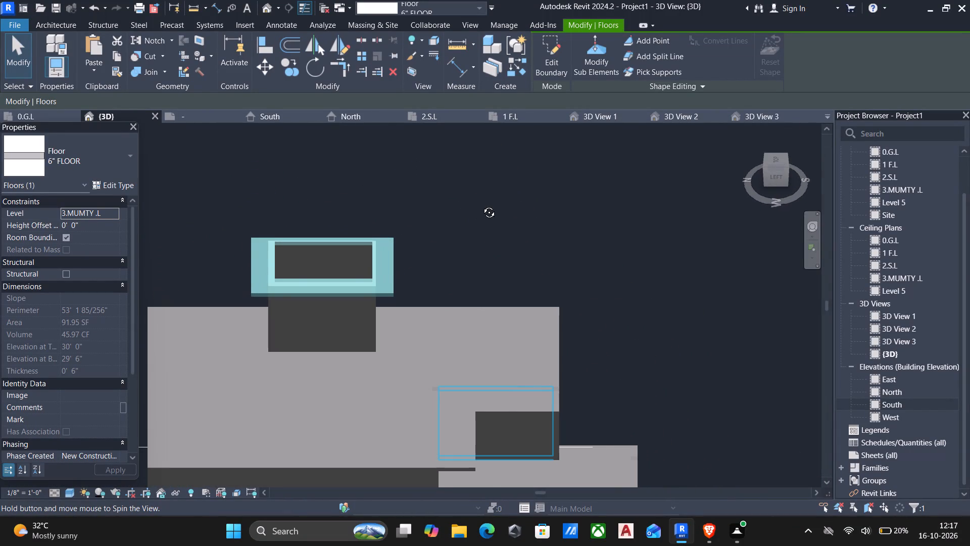
middle_drag(481, 205, 485, 209)
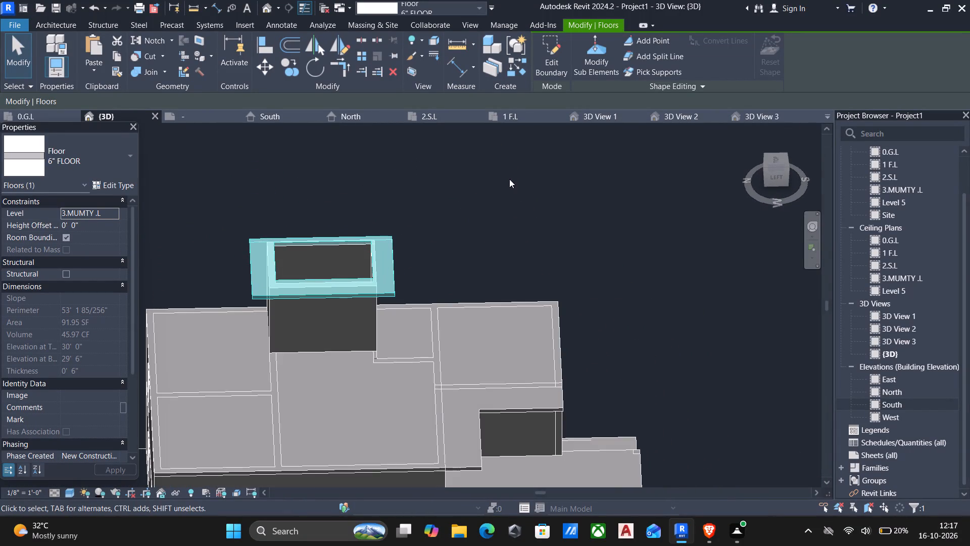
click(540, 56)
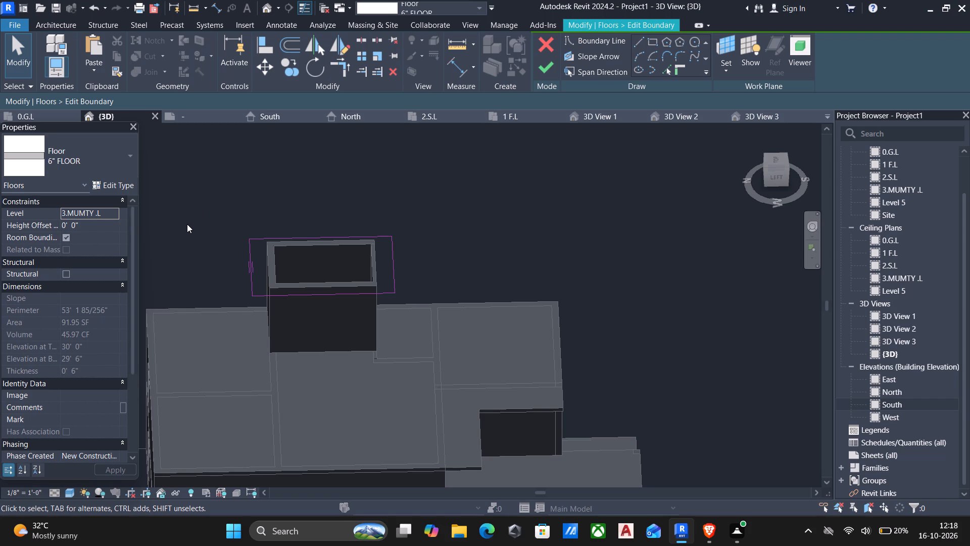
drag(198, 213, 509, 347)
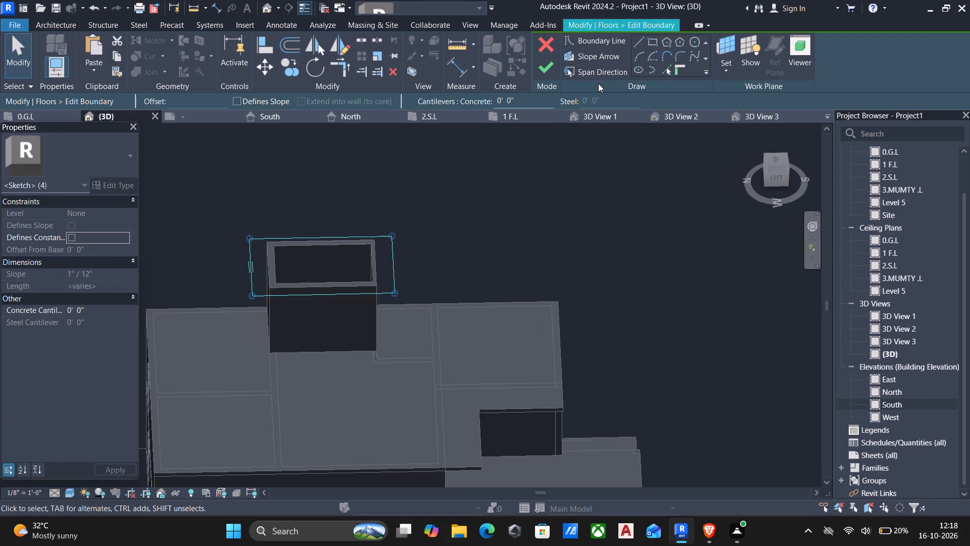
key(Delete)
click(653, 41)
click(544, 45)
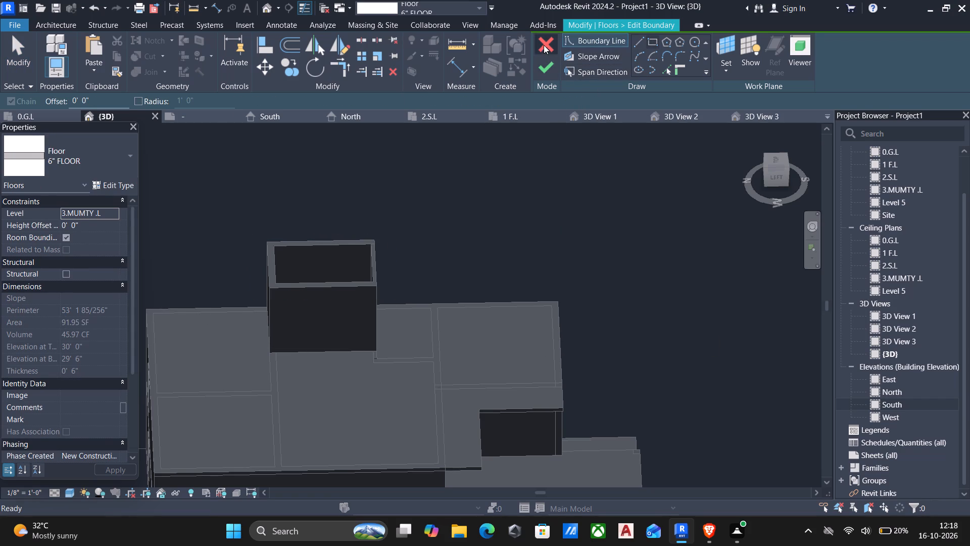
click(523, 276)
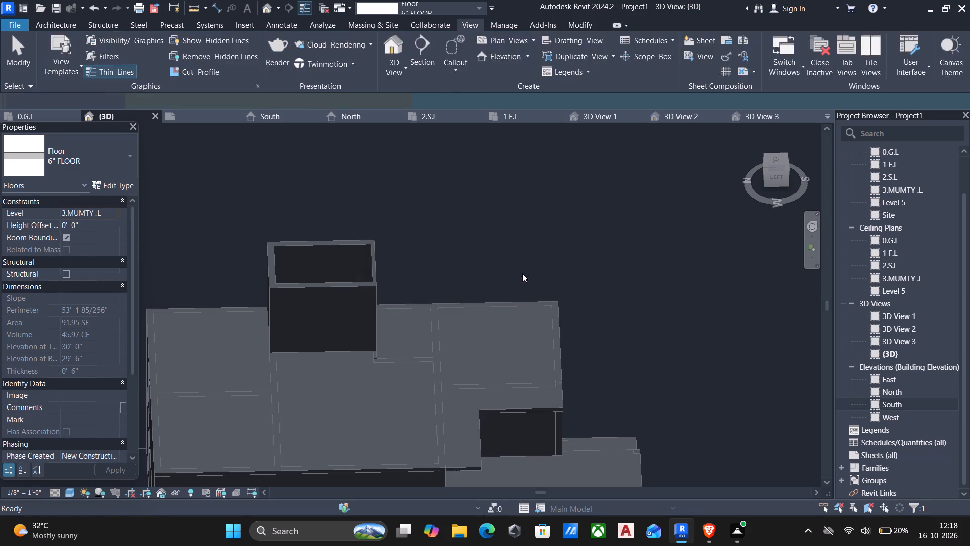
Delete the slab on top of the mumty walls.
click(357, 294)
key(Delete)
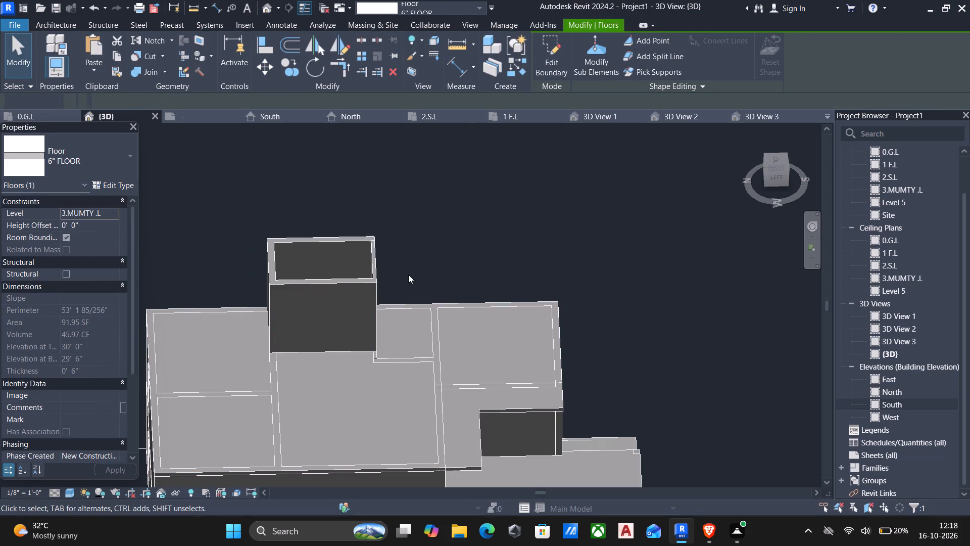
Open the 3.MUMTY .L floor plan and set its underlay base level to 2.S.L.
double_click(892, 186)
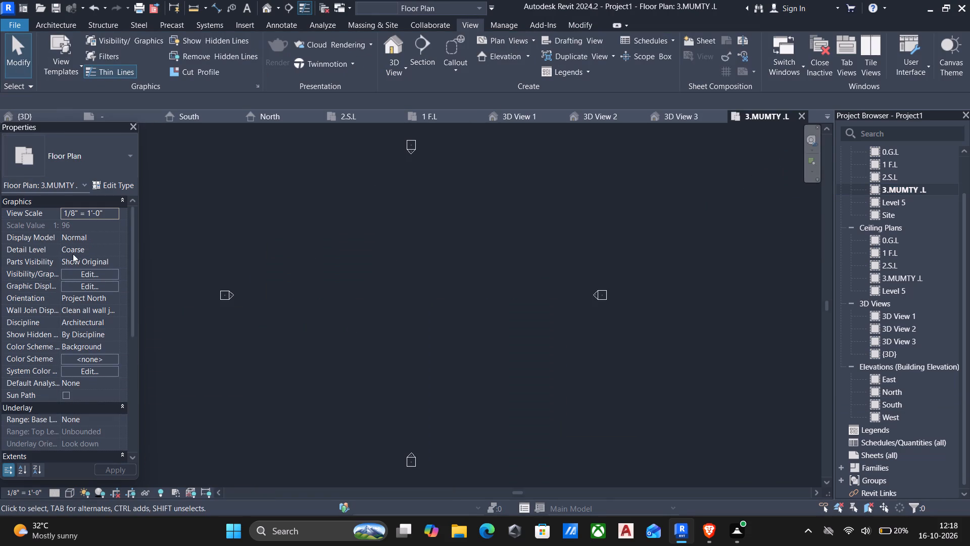
scroll(89, 298, down, 7)
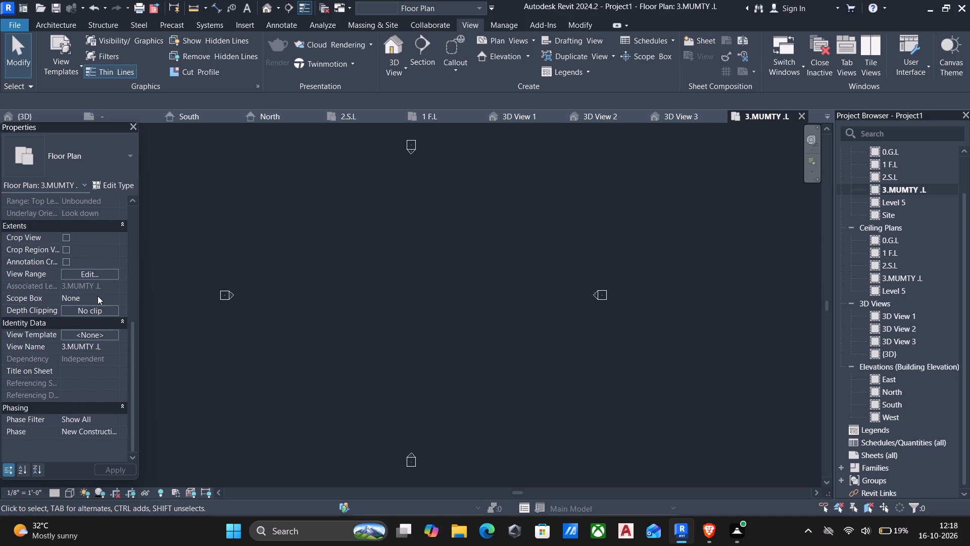
scroll(98, 296, up, 3)
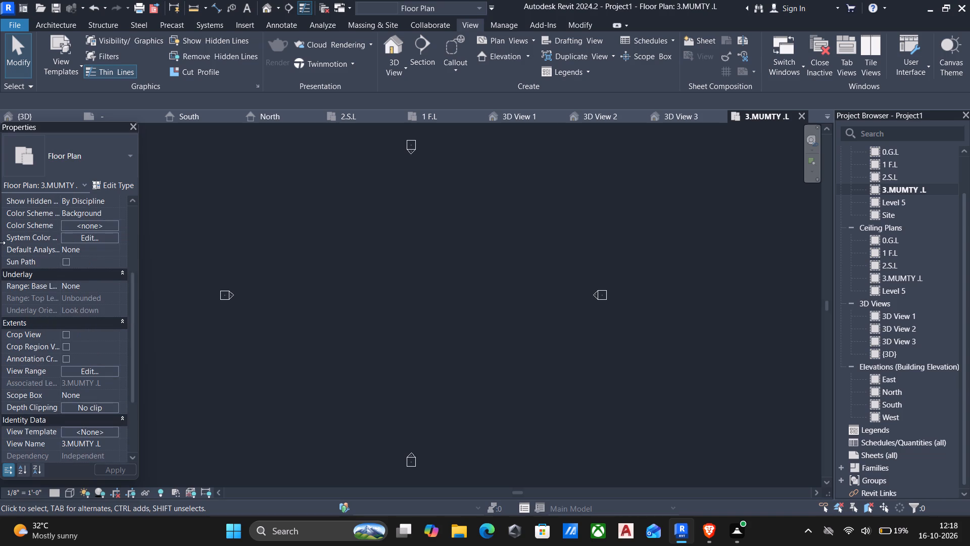
click(109, 282)
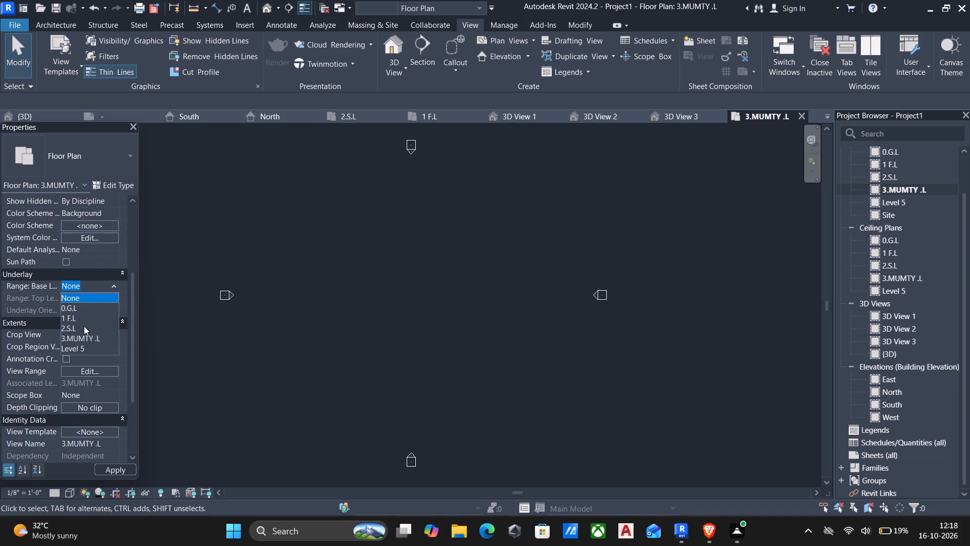
click(81, 329)
scroll(417, 276, up, 5)
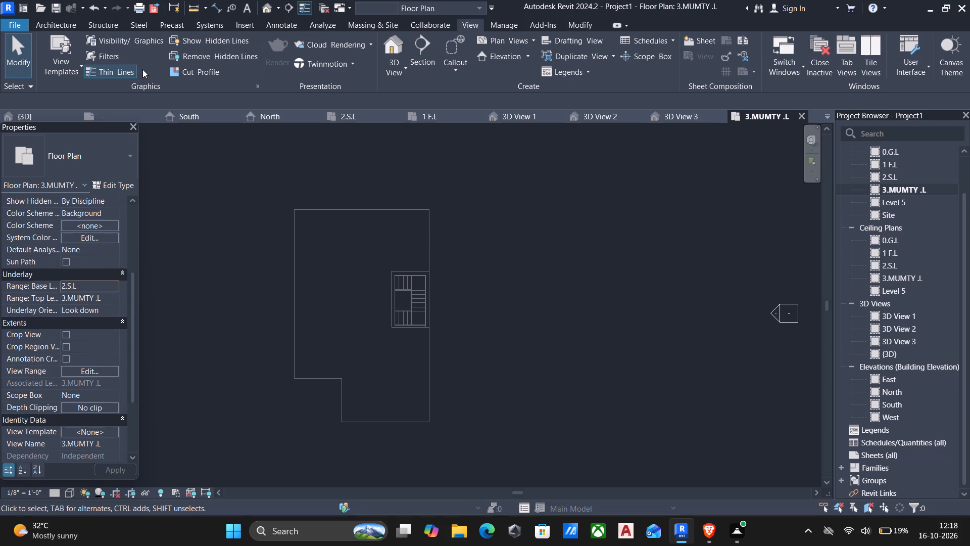
Start a 6" architectural floor and sketch a rectangular boundary offset 2' outward from opposite outer corners of the mumty walls.
click(64, 21)
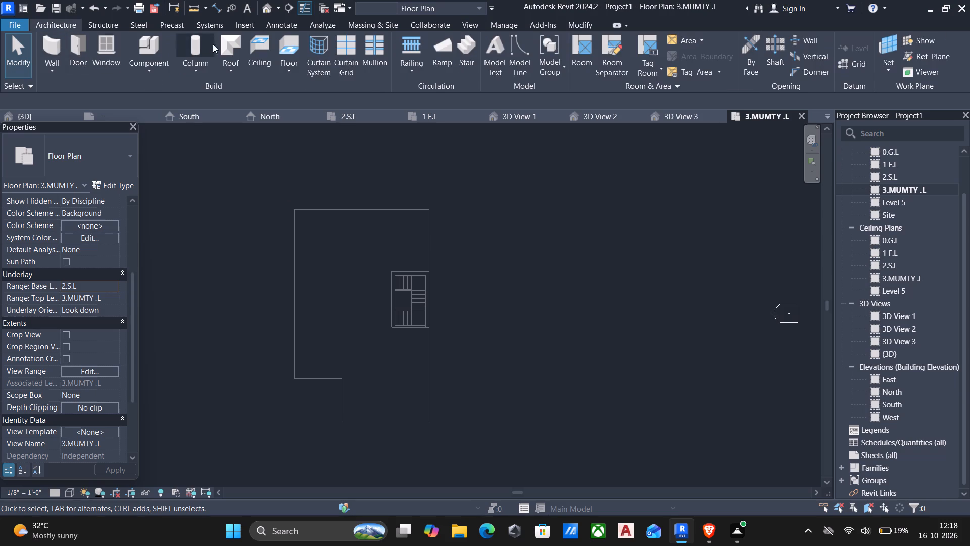
click(242, 75)
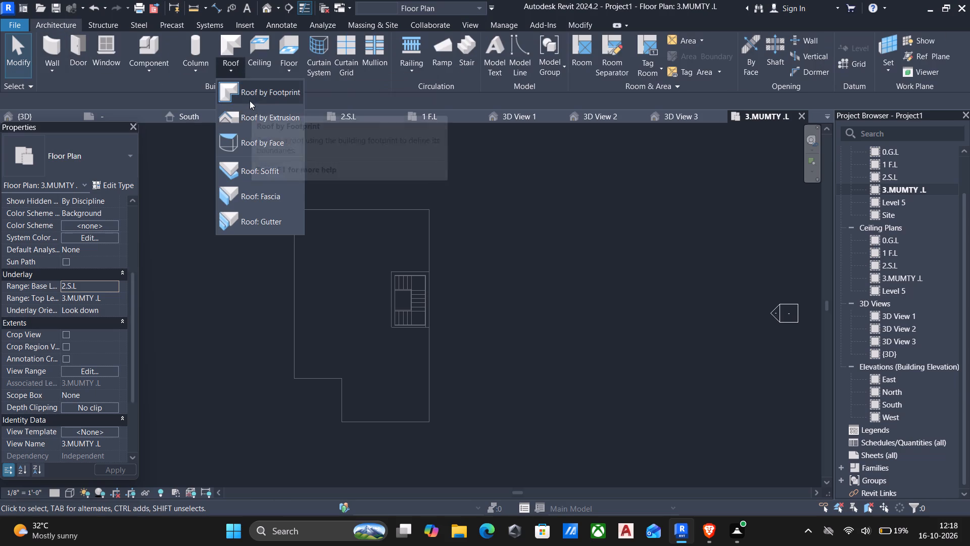
click(278, 68)
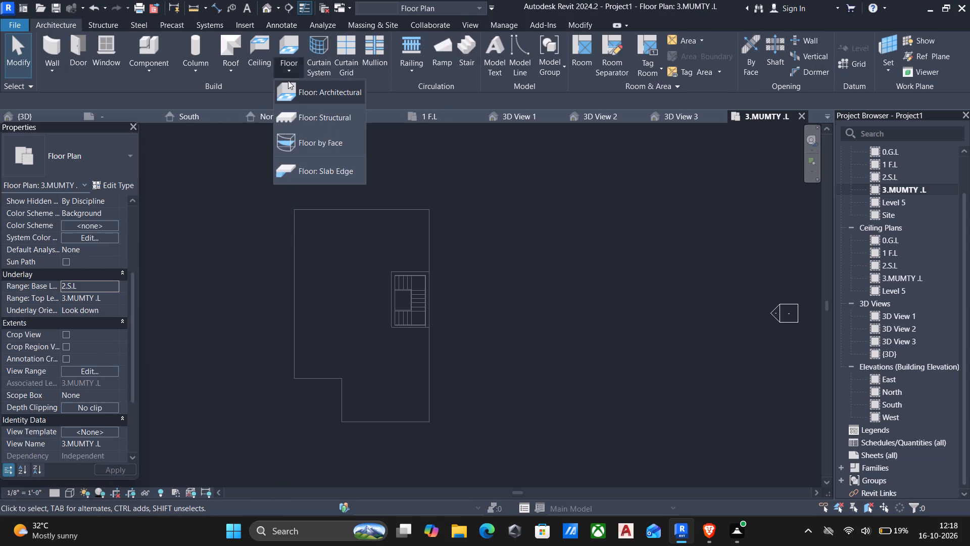
click(294, 86)
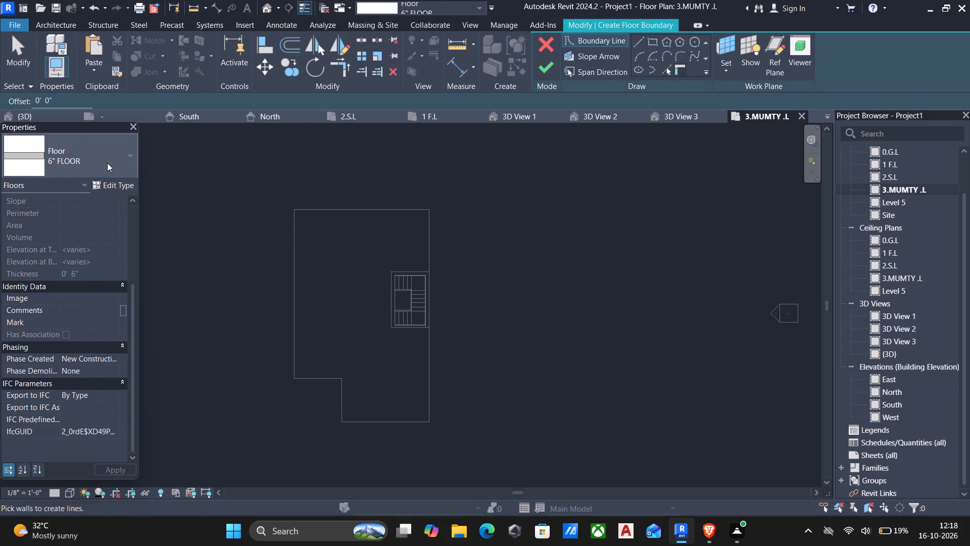
click(649, 41)
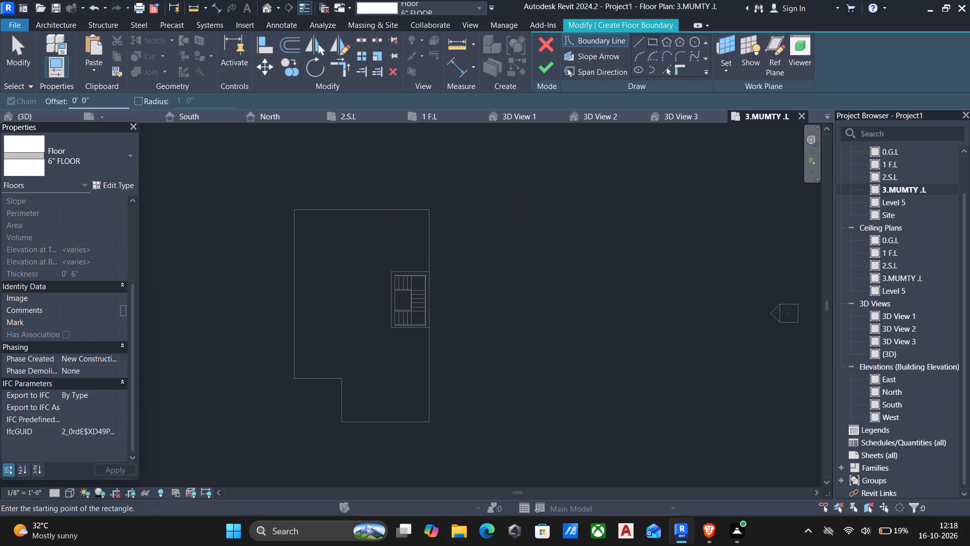
drag(120, 102, 0, 102)
key(3)
key(BackSpace)
key(BackSpace)
text(2')
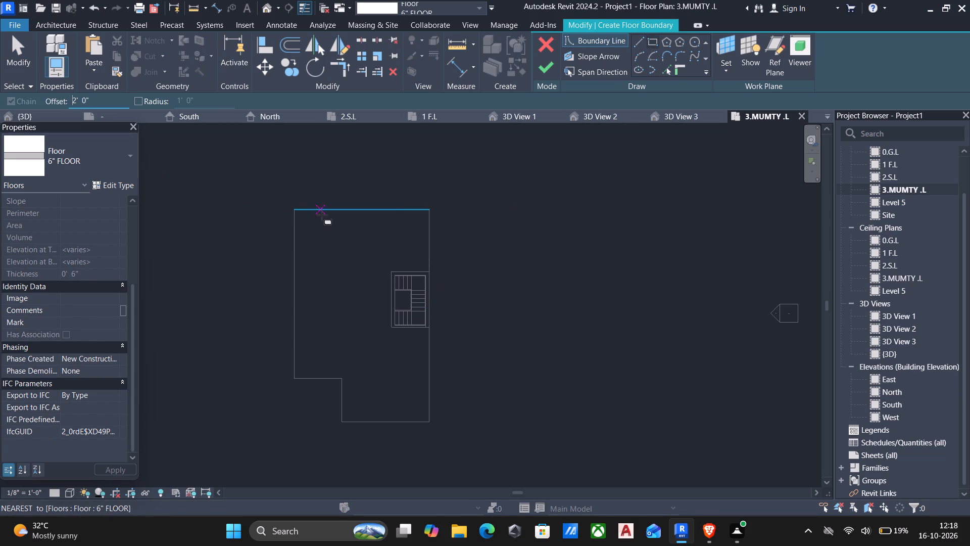
scroll(440, 245, up, 7)
scroll(395, 303, up, 4)
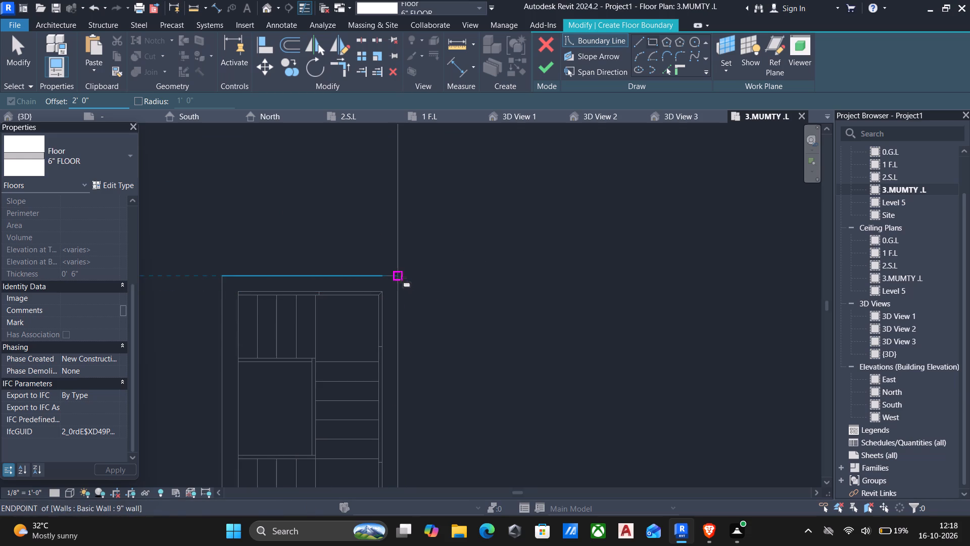
click(397, 275)
scroll(379, 296, down, 5)
middle_drag(353, 332, 378, 271)
scroll(378, 271, up, 1)
scroll(287, 411, up, 4)
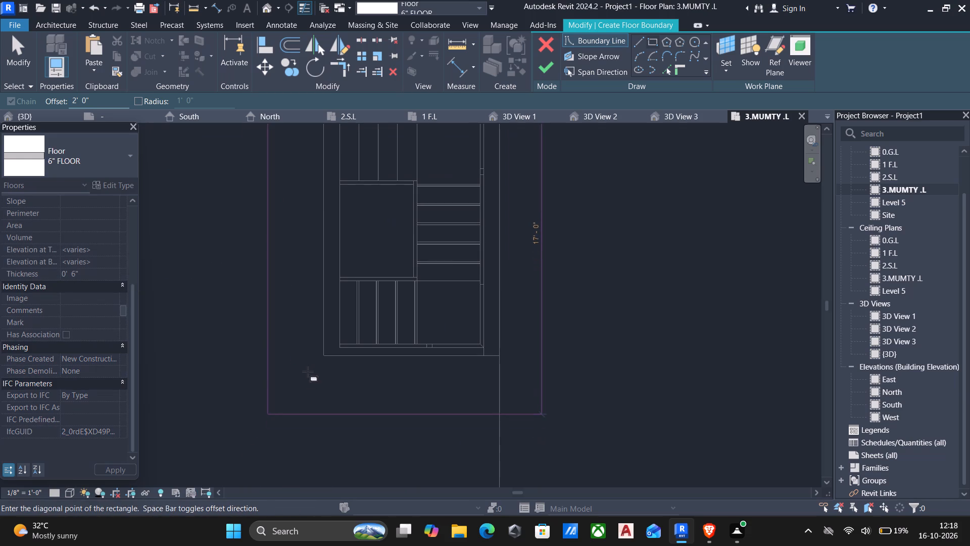
click(320, 354)
key(Escape)
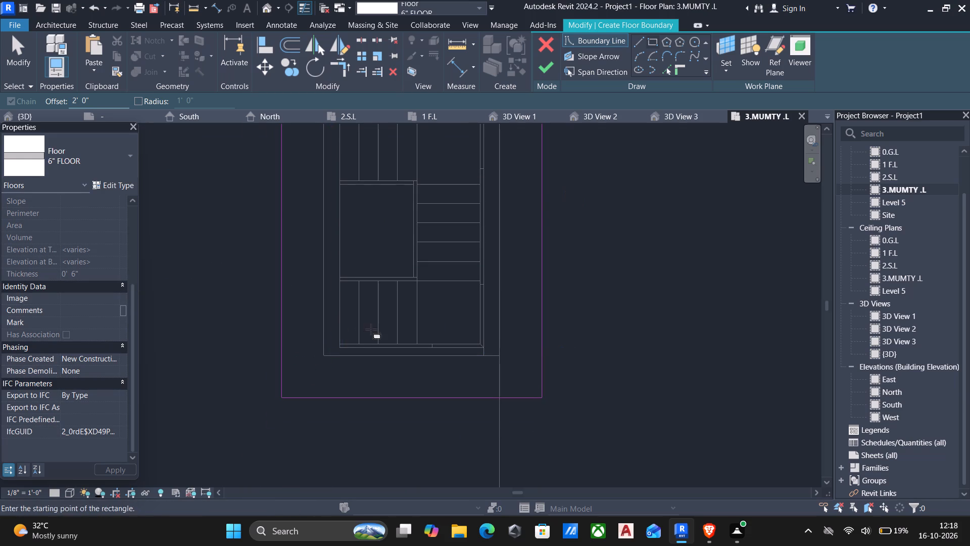
scroll(373, 331, down, 3)
key(Escape)
Align the boundary line beyond the building's exterior edge with the 9" wall's outer face and finish the mumty floor.
text(al)
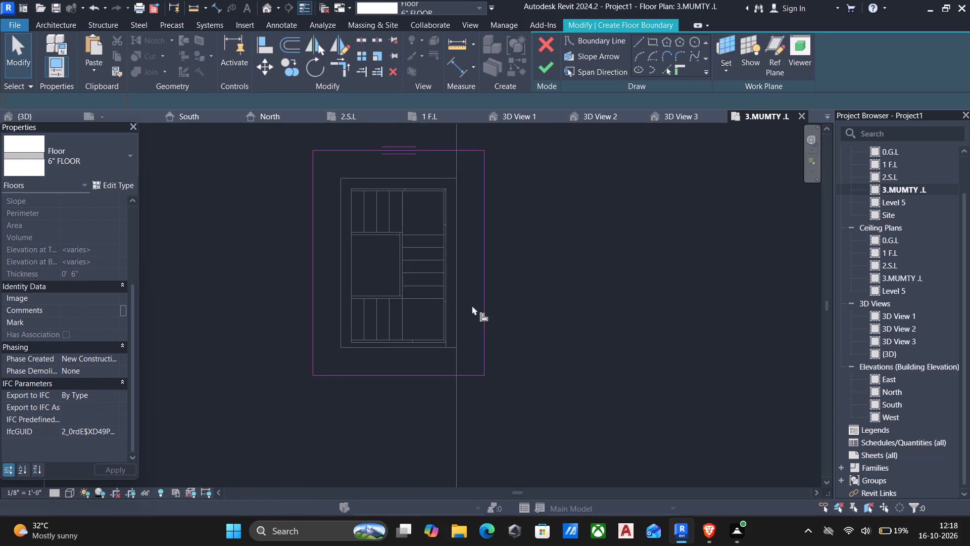
click(459, 305)
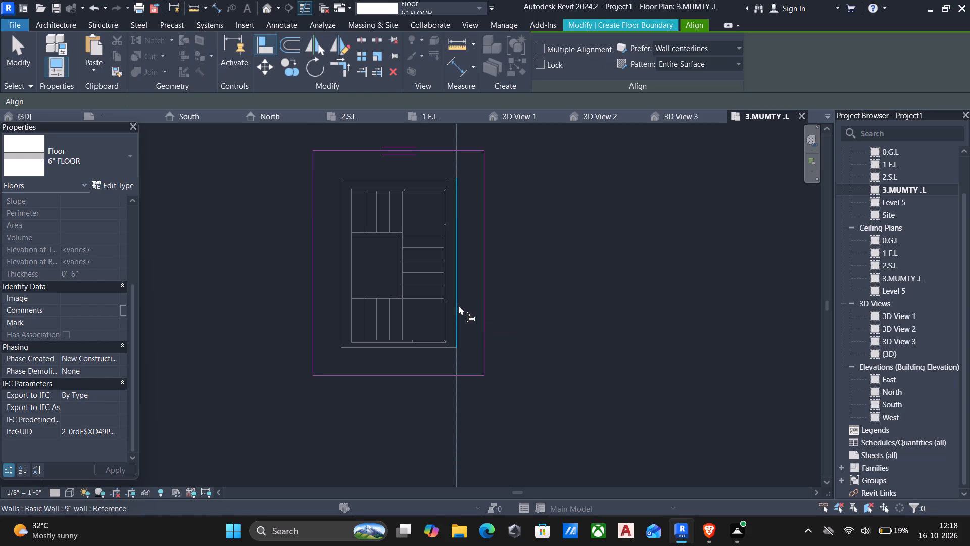
click(481, 294)
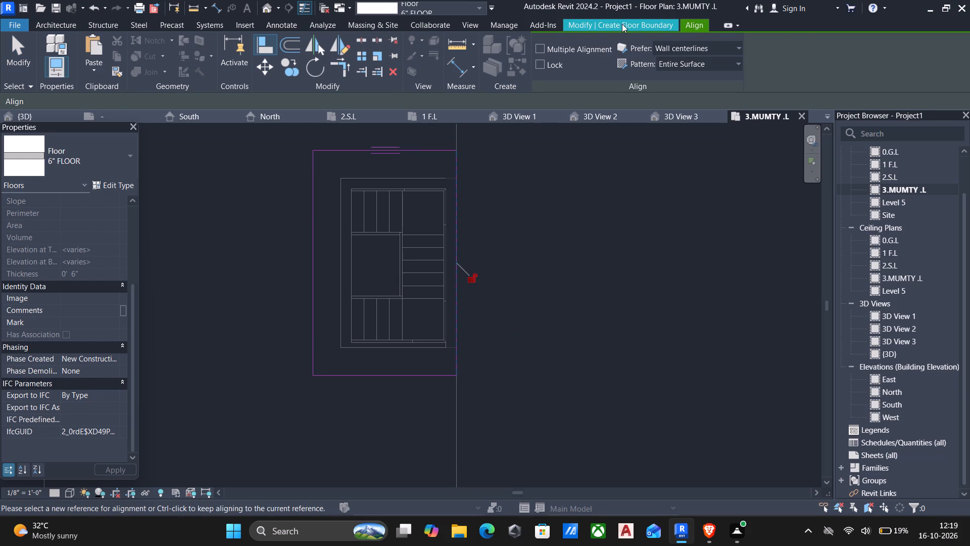
click(622, 24)
click(535, 71)
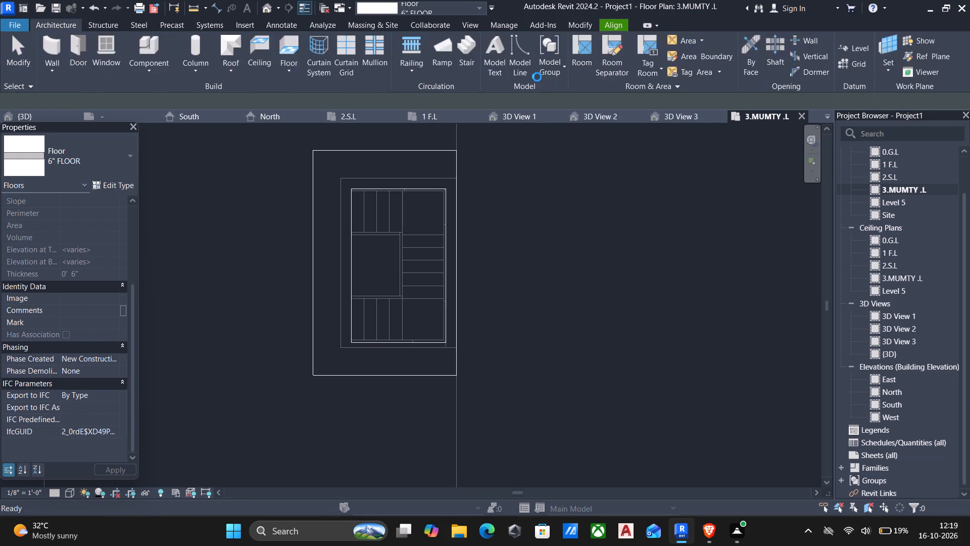
click(569, 276)
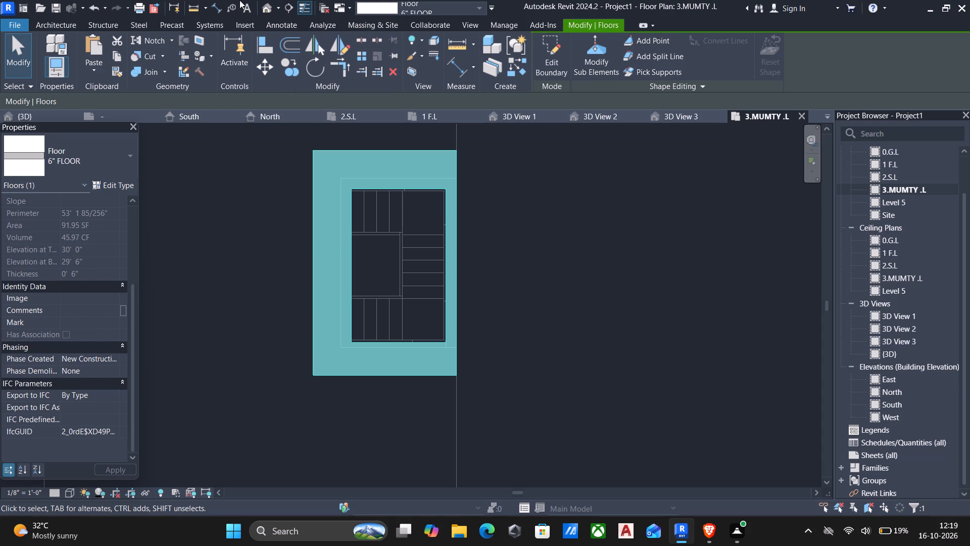
Delete the newly sketched 6" floor on top of the mumty walls in the 3D view.
click(265, 9)
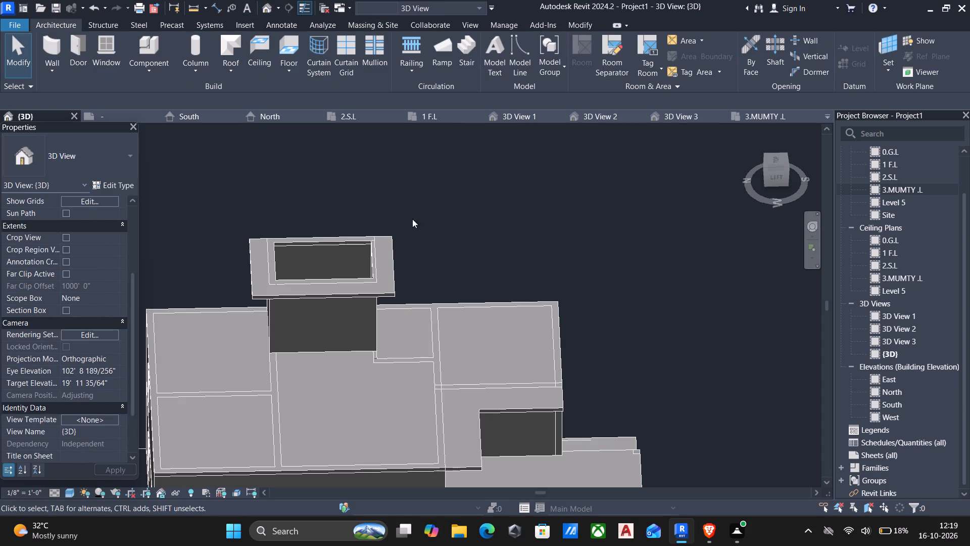
shift+middle_drag(436, 223, 231, 282)
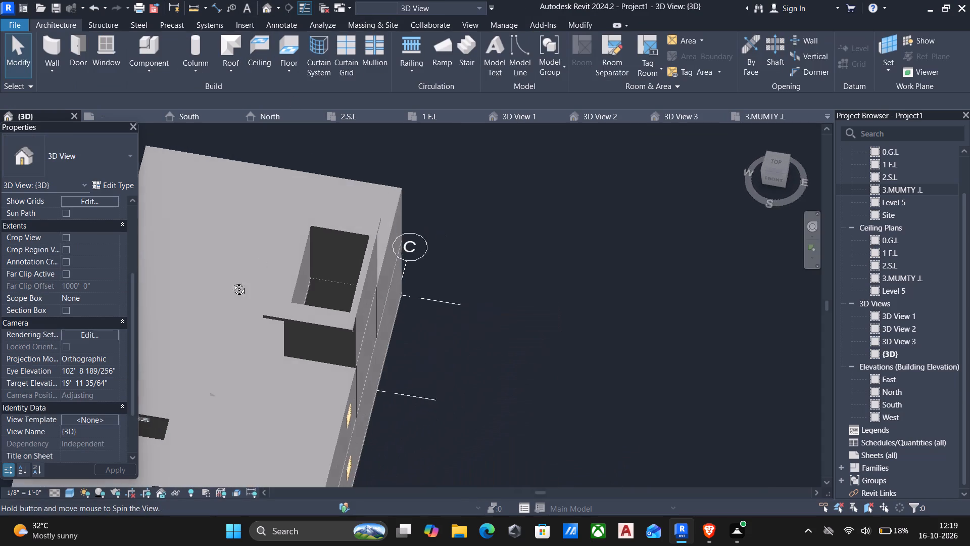
shift+middle_drag(231, 282, 385, 158)
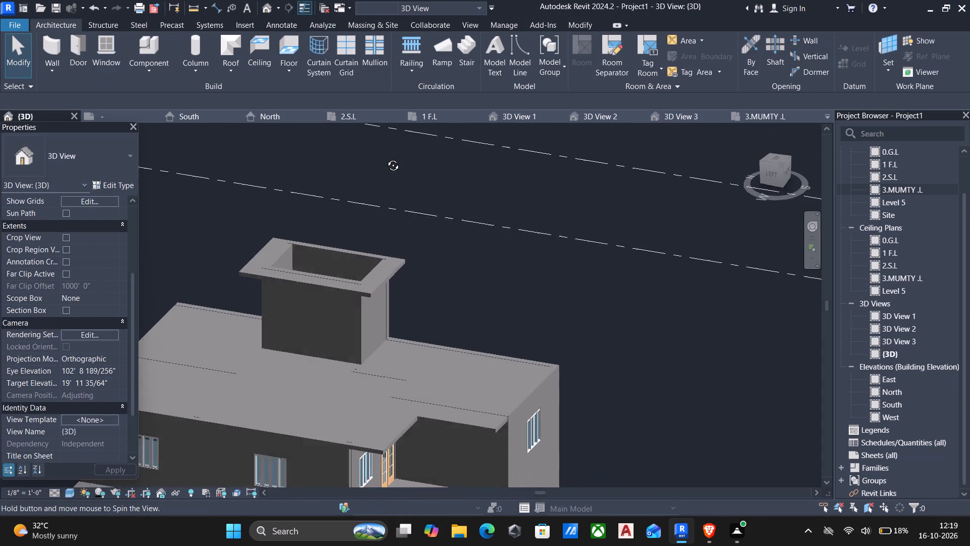
shift+middle_drag(385, 158, 451, 145)
shift+scroll(450, 146, down, 2)
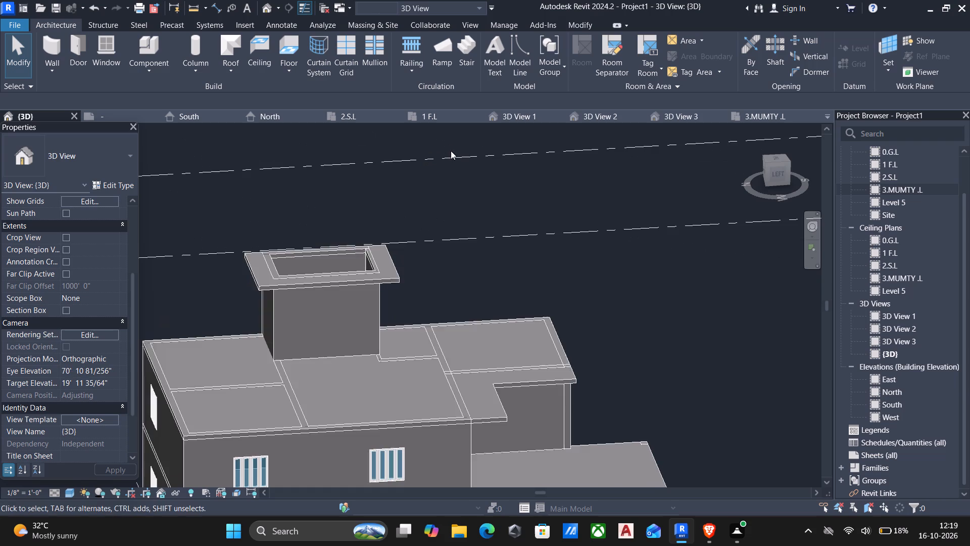
shift+scroll(451, 151, down, 1)
shift+middle_drag(432, 315, 422, 267)
key(Escape)
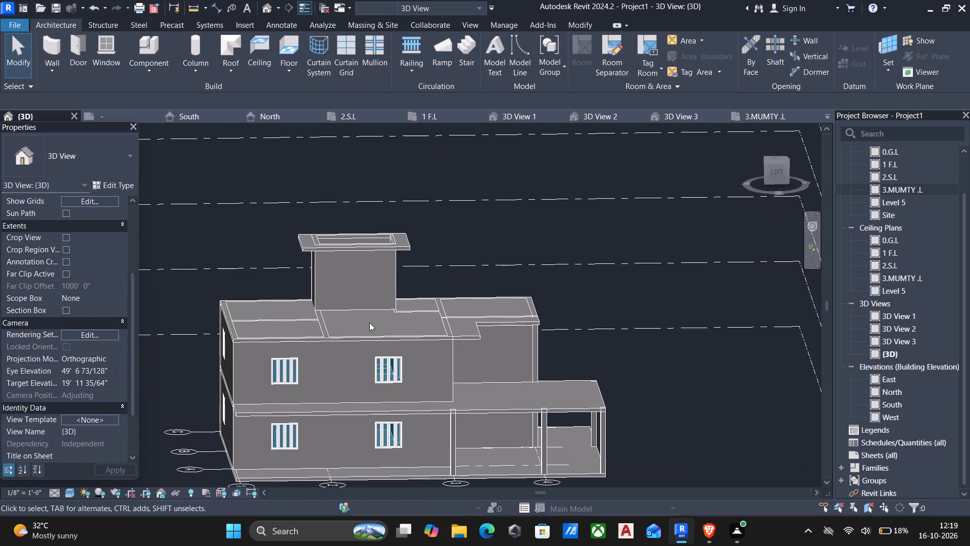
click(357, 244)
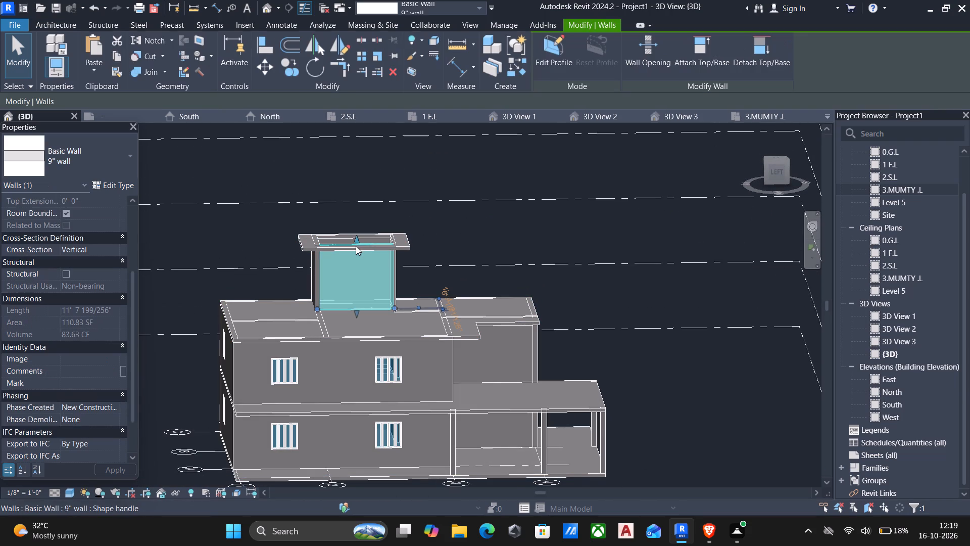
key(Escape)
click(307, 245)
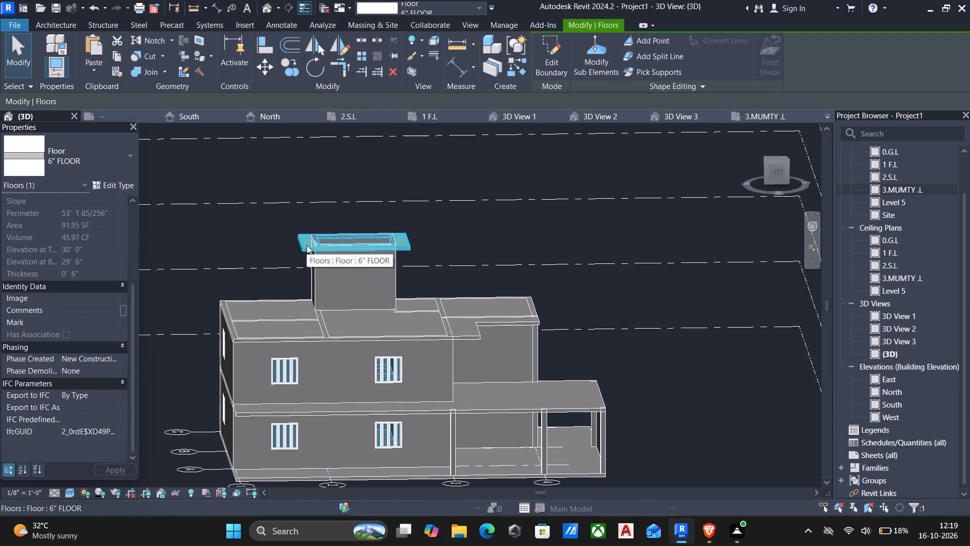
key(Delete)
Copy the 6" roof slab at 2.S.L and paste it aligned to level 3.MUMTY .L.
click(480, 334)
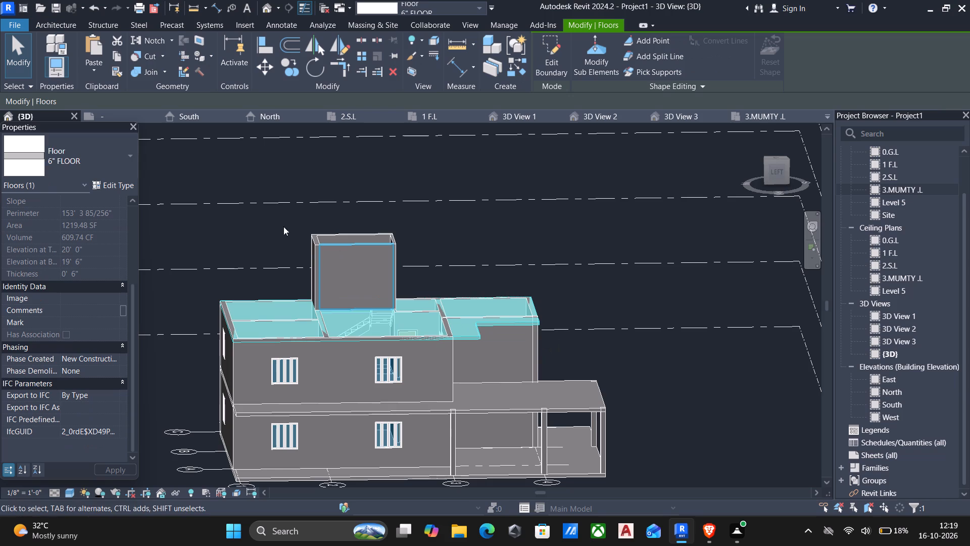
click(119, 59)
click(100, 71)
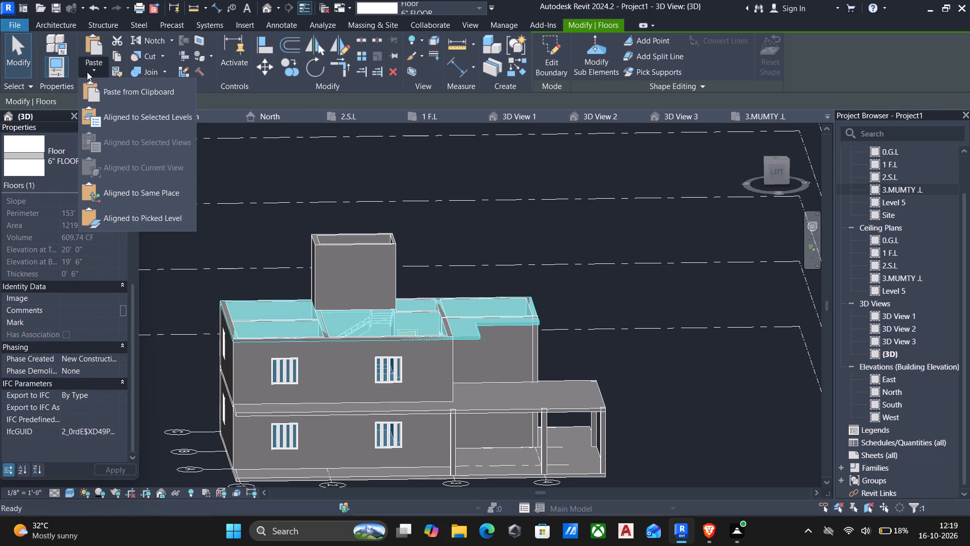
click(130, 124)
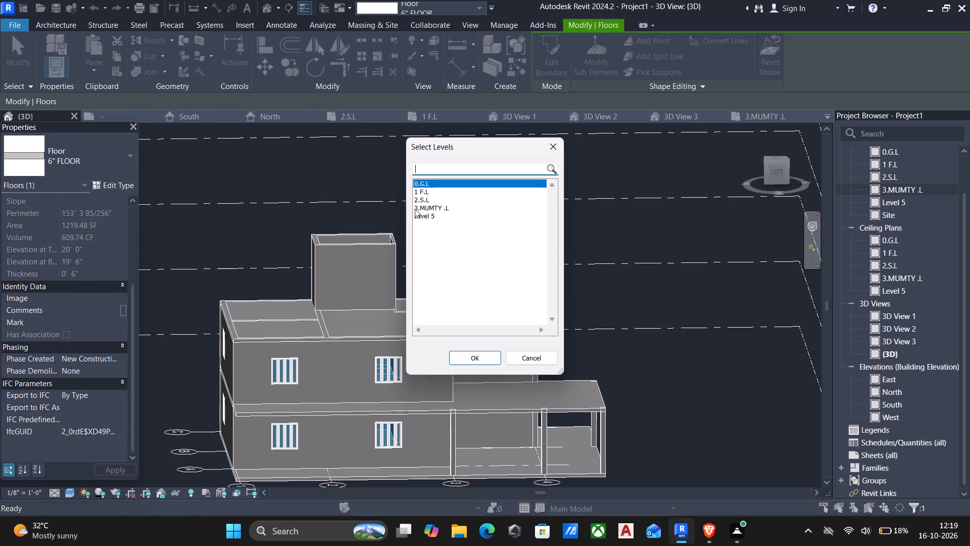
click(421, 209)
click(463, 360)
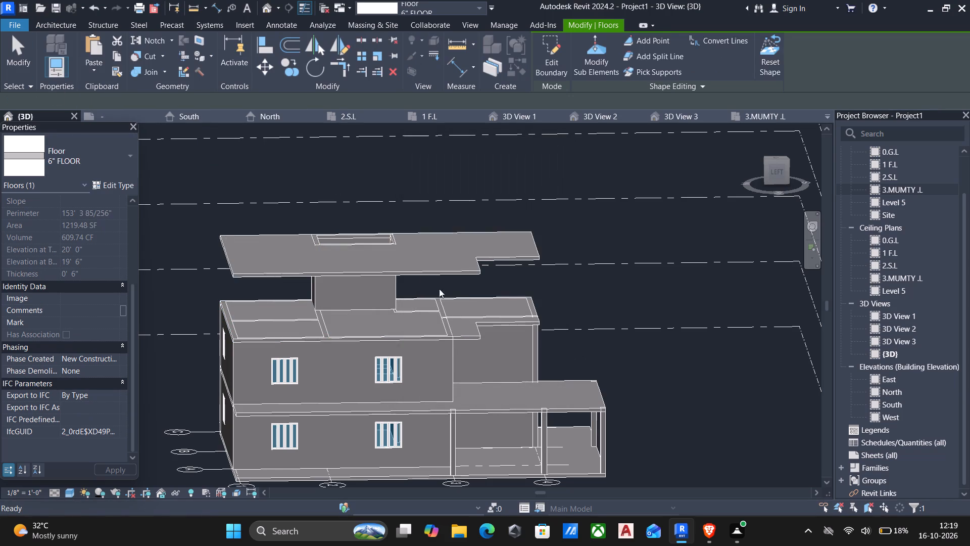
middle_drag(390, 281, 397, 248)
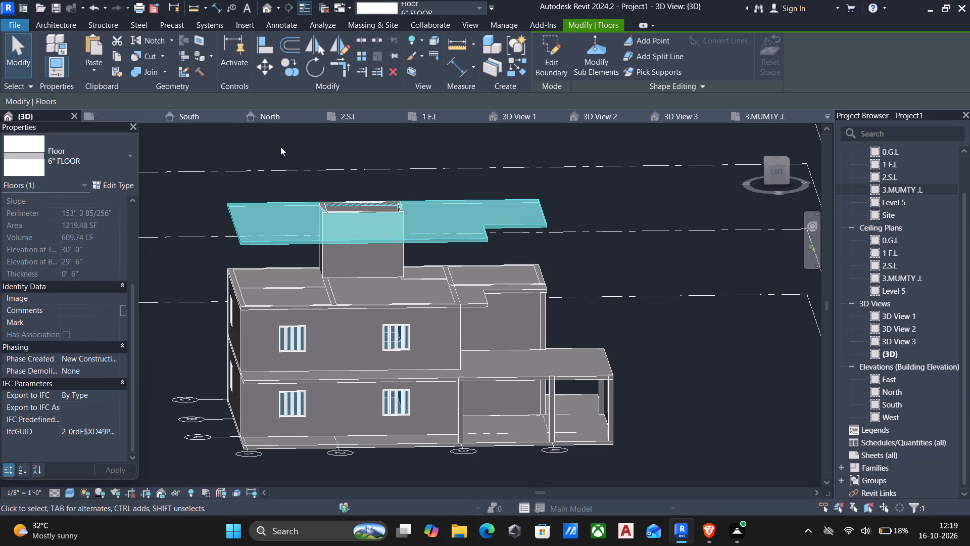
Copy the slab pasted at 3.MUMTY .L and paste it aligned to Level 5.
click(110, 60)
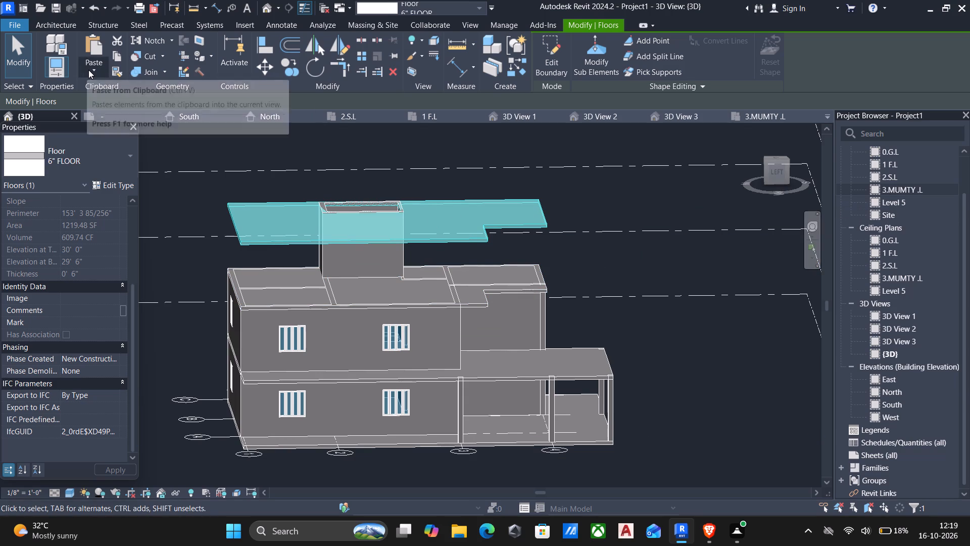
click(90, 72)
click(121, 120)
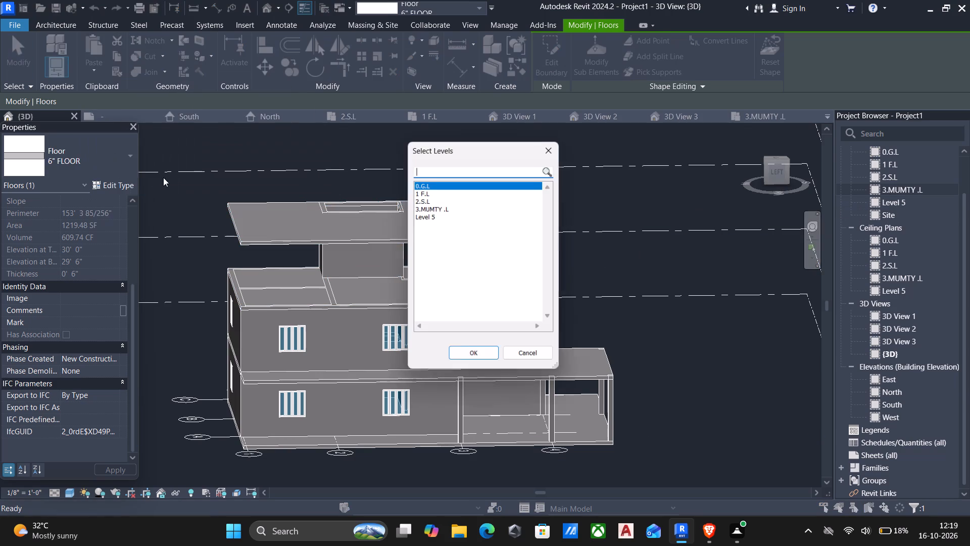
click(437, 218)
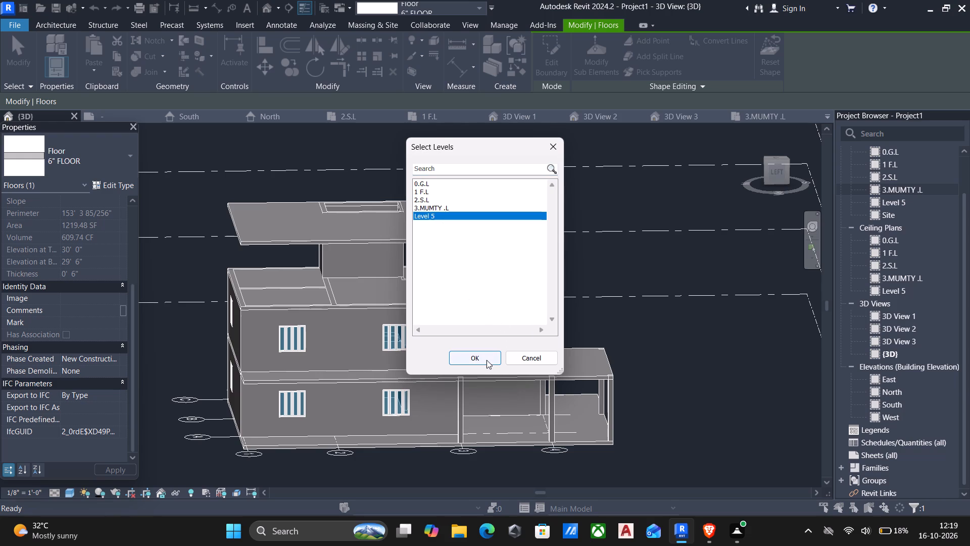
click(487, 360)
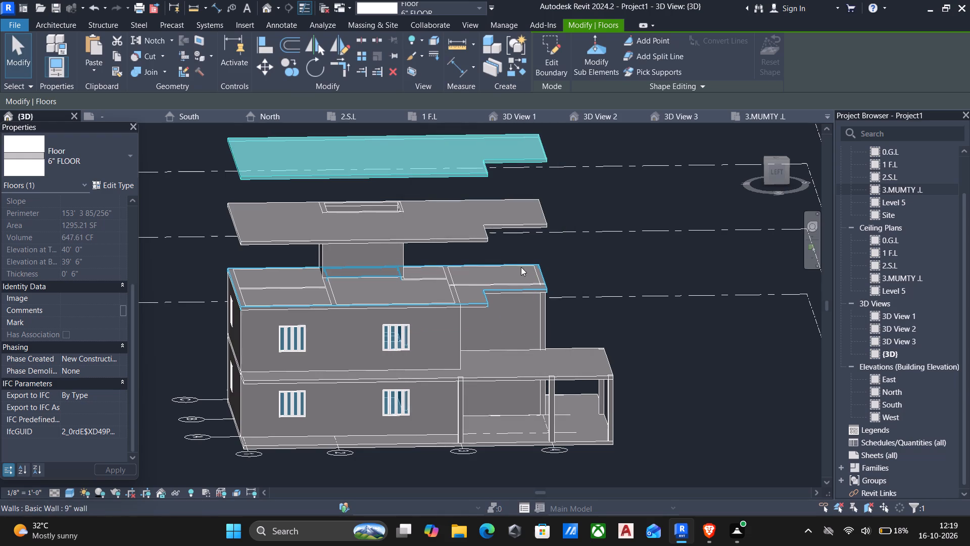
Delete the full-size slab pasted at 3.MUMTY .L, keeping the copy at Level 5.
key(Escape)
click(465, 238)
key(Delete)
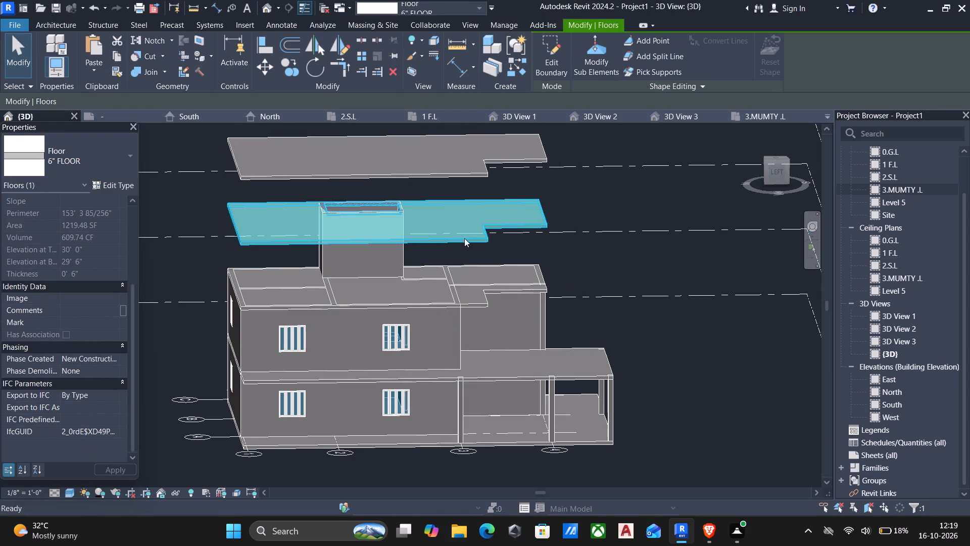
Nudge the Level 5 slab down, using the South elevation, until its underside sits on 3.MUMTY .L at 30' 0".
double_click(893, 410)
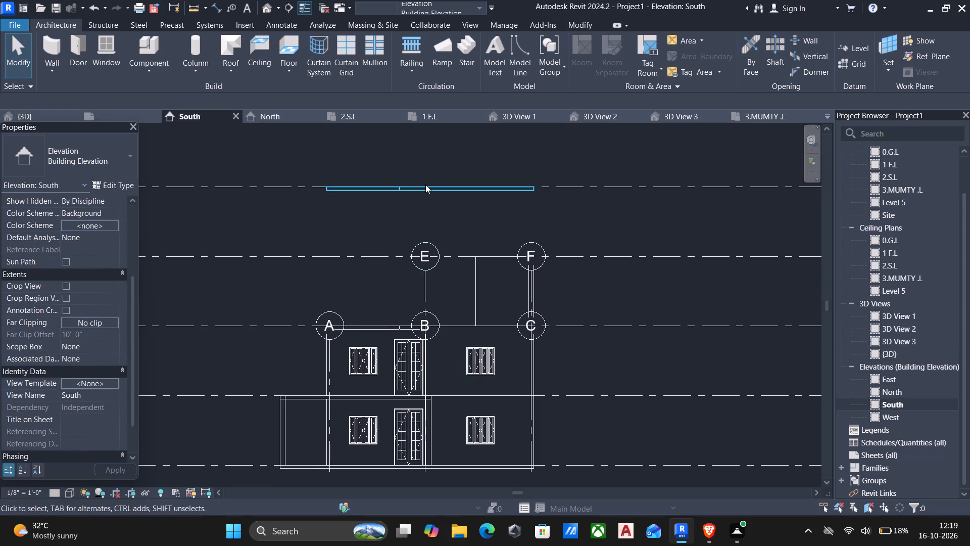
click(425, 185)
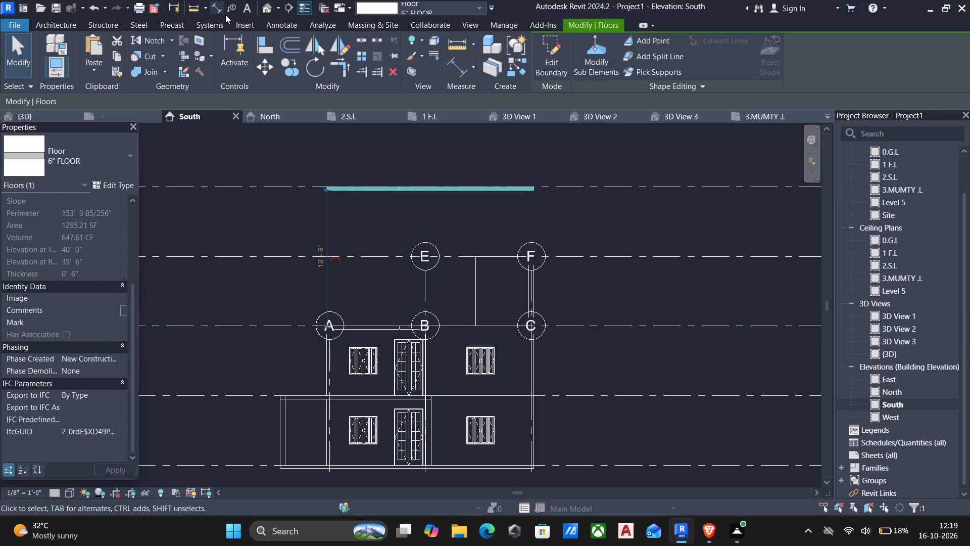
click(262, 11)
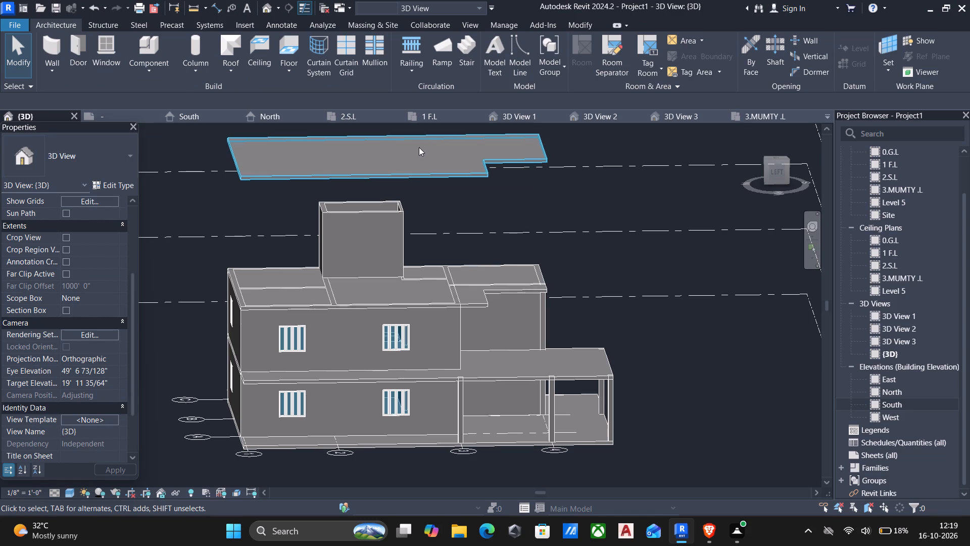
click(413, 172)
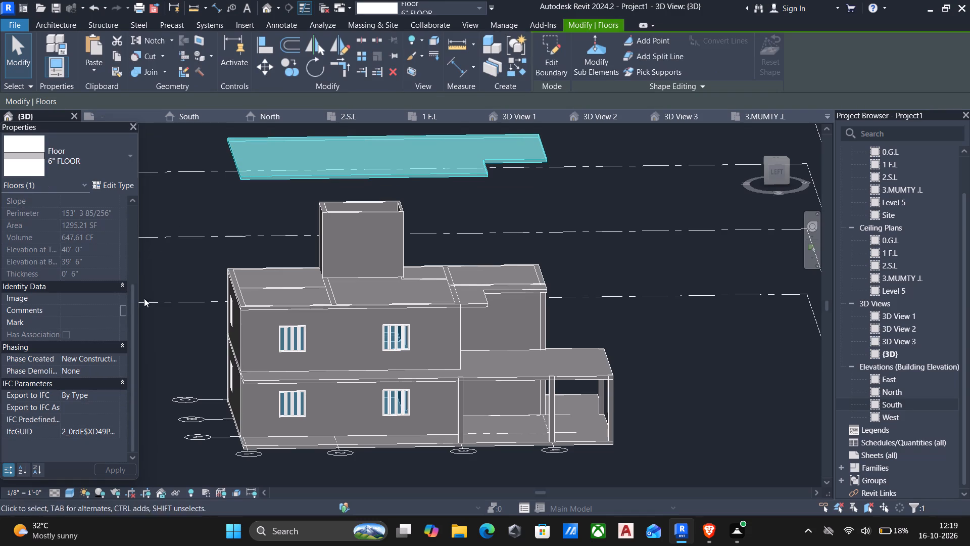
key(Down)
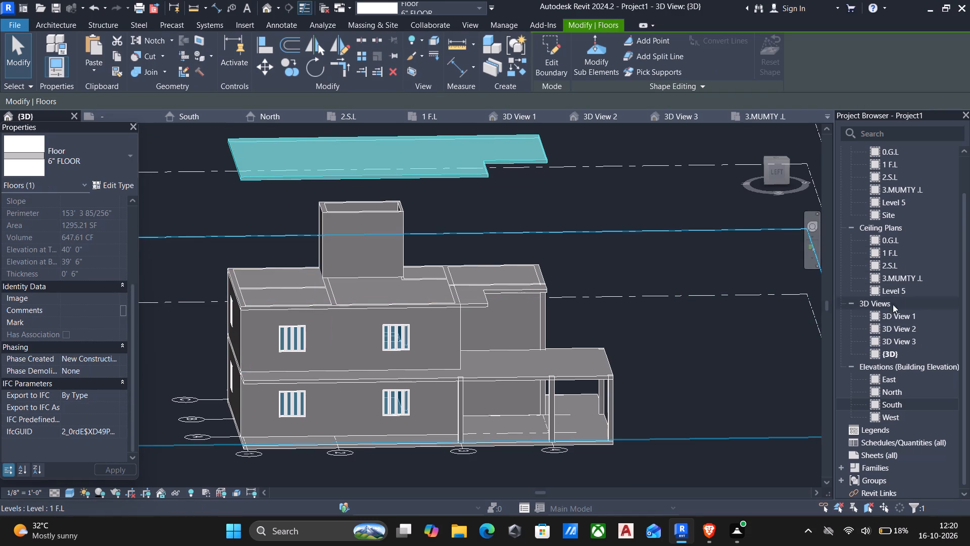
key(Down)
key(Down)
key(Down)
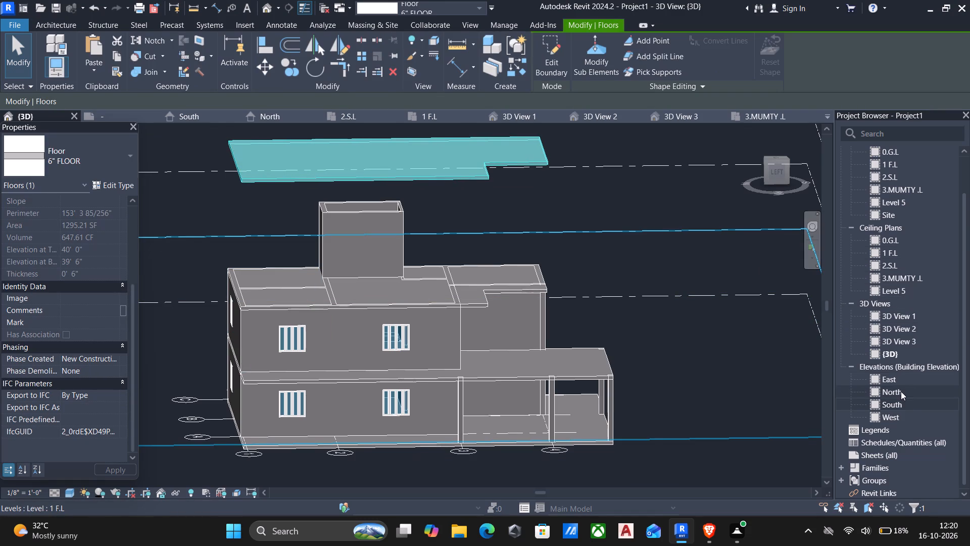
double_click(902, 401)
key(Down)
key(Down)
key(Down)
key(Down)
key(Down)
key(Down)
key(Down)
key(Down)
key(Down)
key(Down)
key(Down)
key(Down)
key(Down)
key(Down)
key(Down)
key(Down)
key(Down)
key(Down)
key(Down)
key(Down)
key(Down)
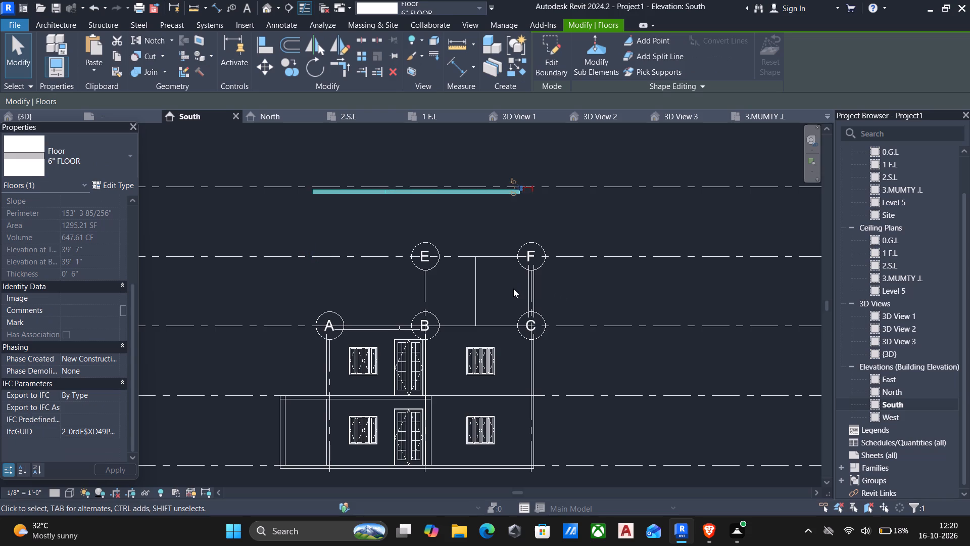
key(Down)
key(Down)
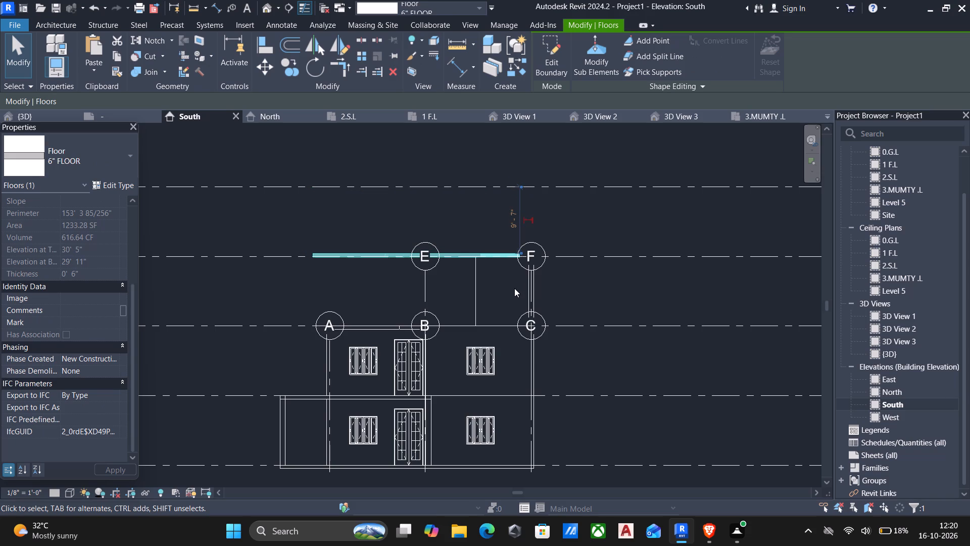
scroll(521, 271, up, 8)
scroll(467, 254, up, 4)
key(Up)
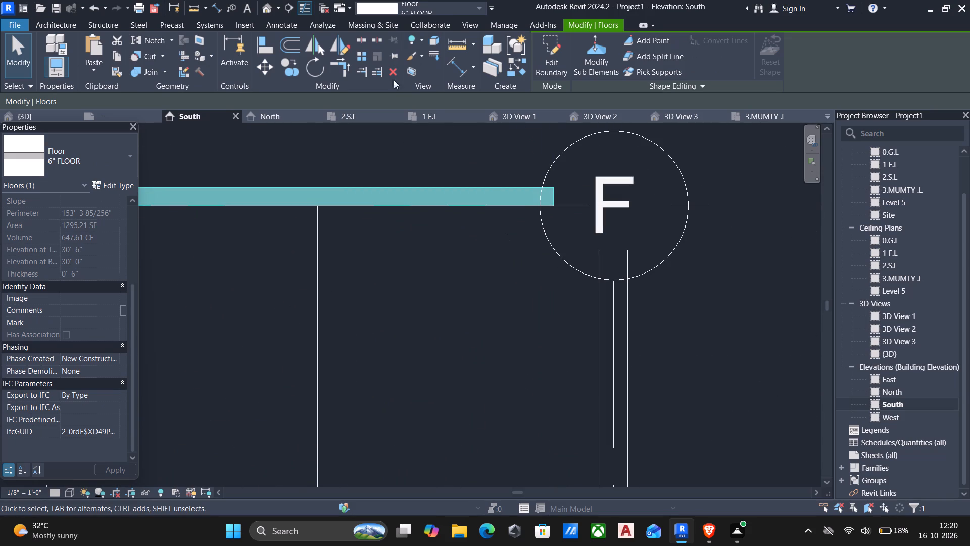
Open the boundary sketch of the full-size 6" floor slab above the mumty for editing in the {3D} view.
click(268, 5)
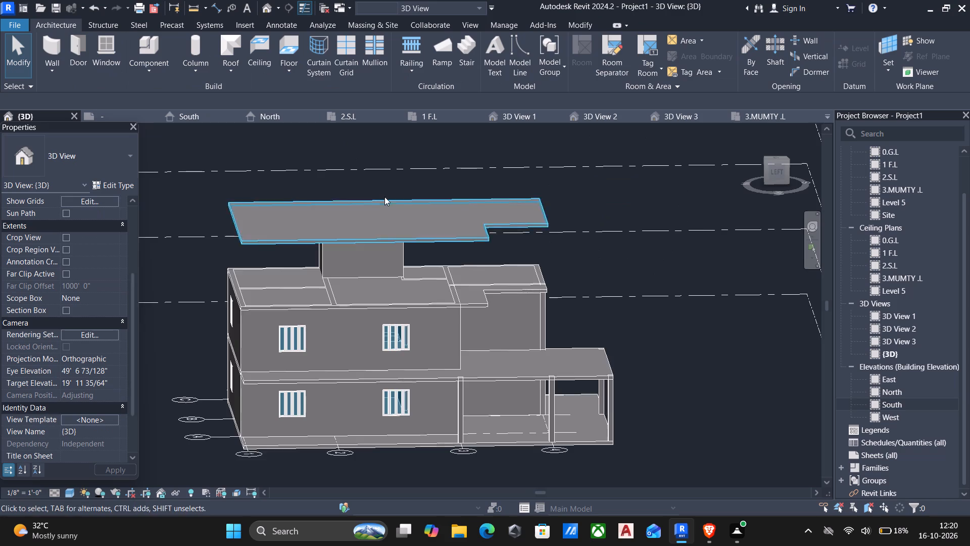
scroll(383, 203, down, 1)
middle_drag(447, 257, 298, 189)
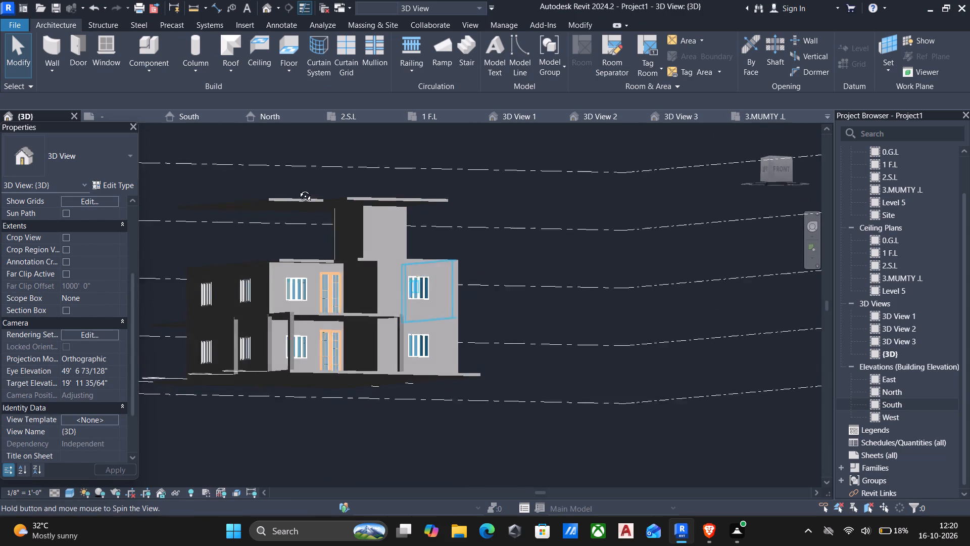
middle_drag(298, 189, 213, 260)
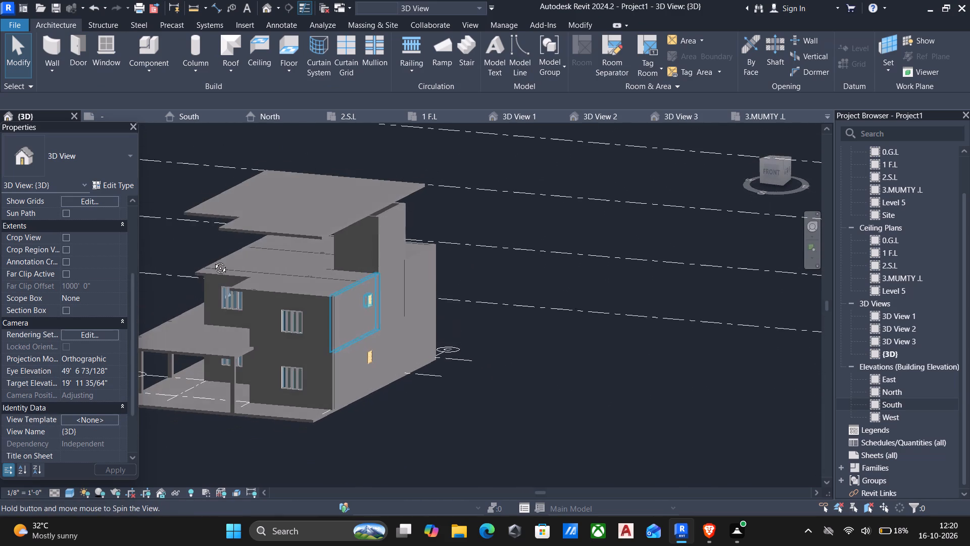
middle_drag(213, 260, 244, 214)
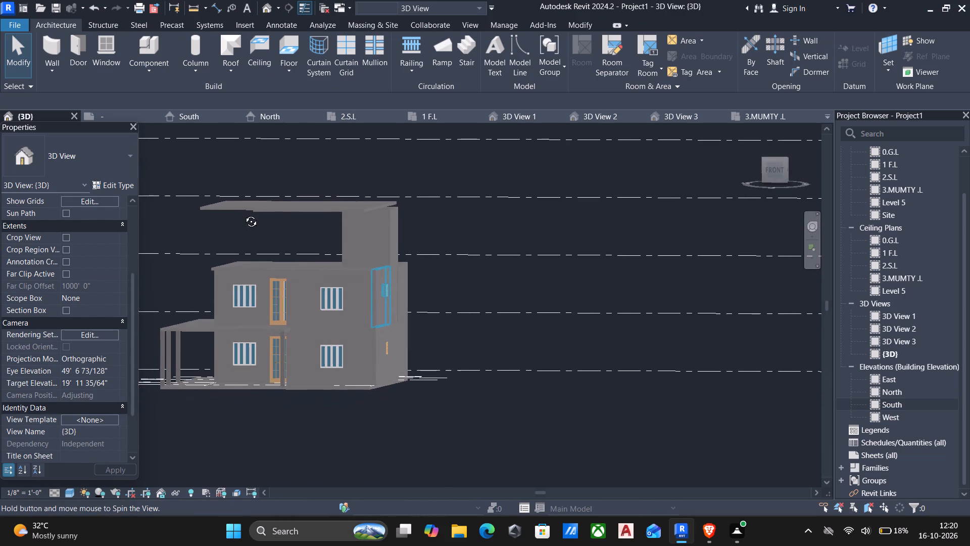
middle_drag(244, 214, 312, 339)
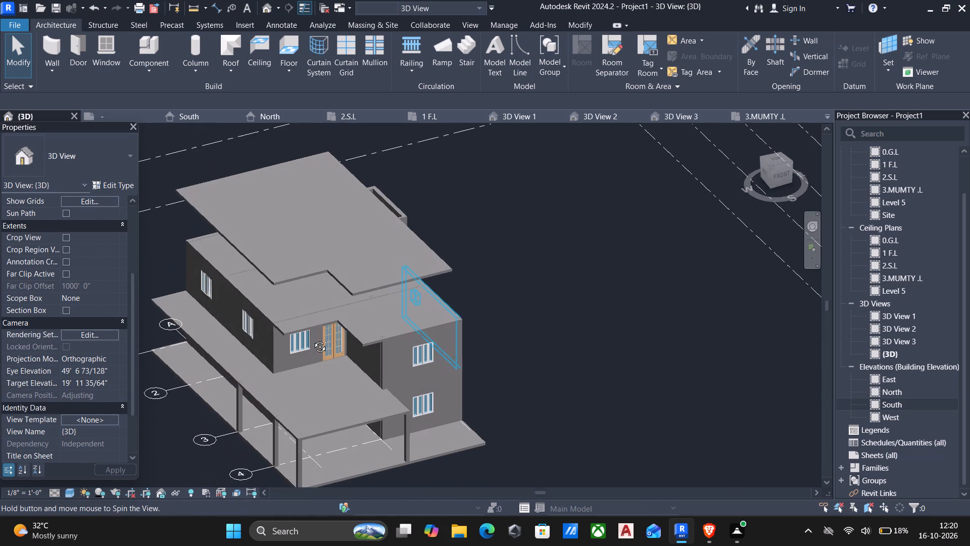
middle_drag(312, 339, 280, 418)
click(343, 322)
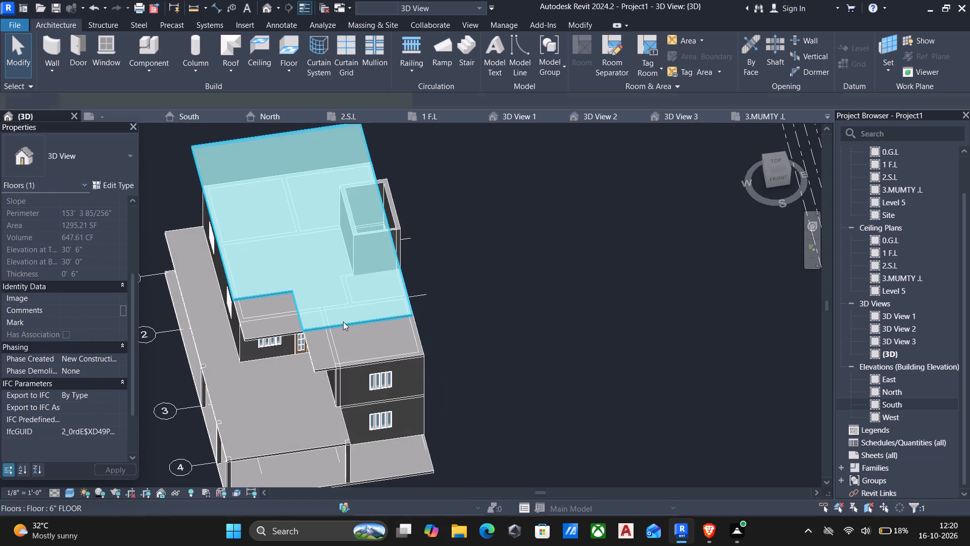
click(543, 57)
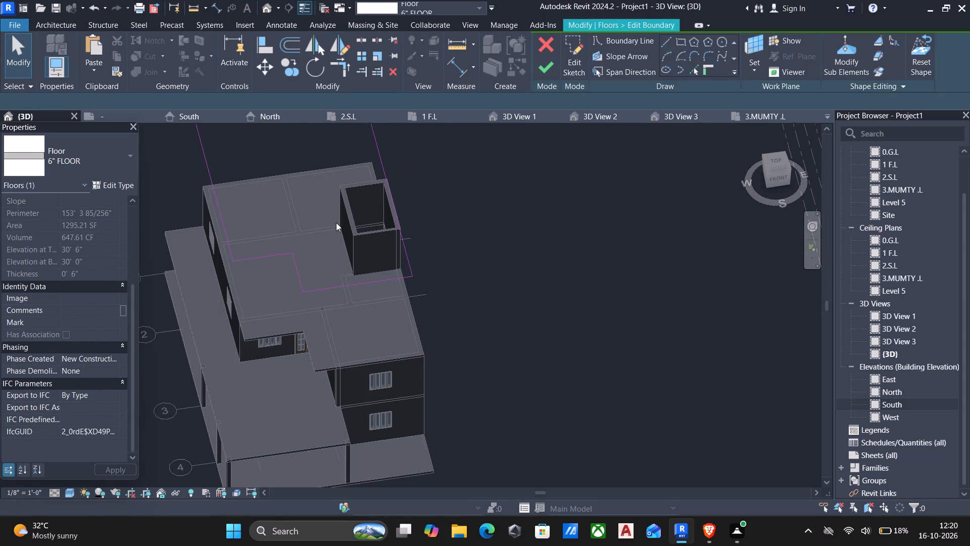
From the top view, align the slab's east boundary line to the outer face of the mumty's 9" east wall.
scroll(406, 212, up, 9)
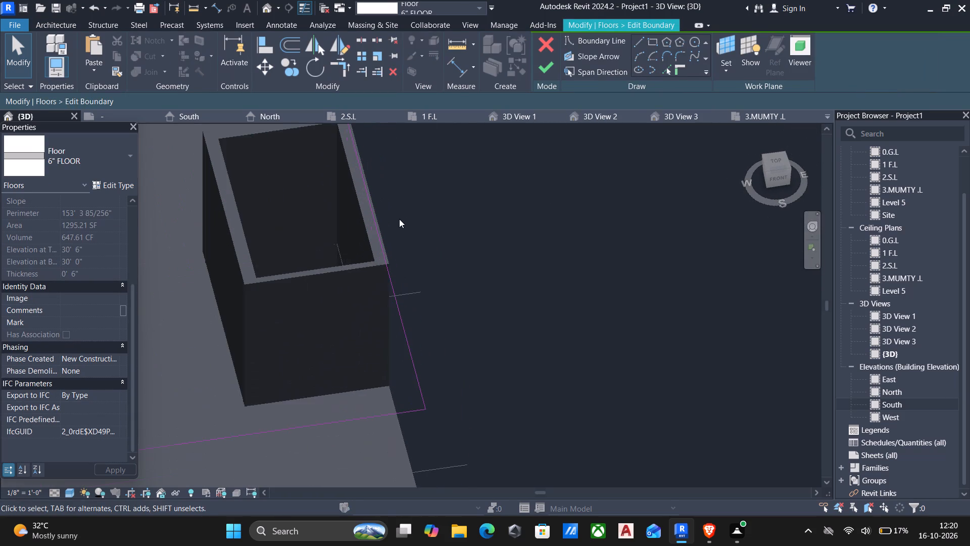
scroll(373, 243, up, 4)
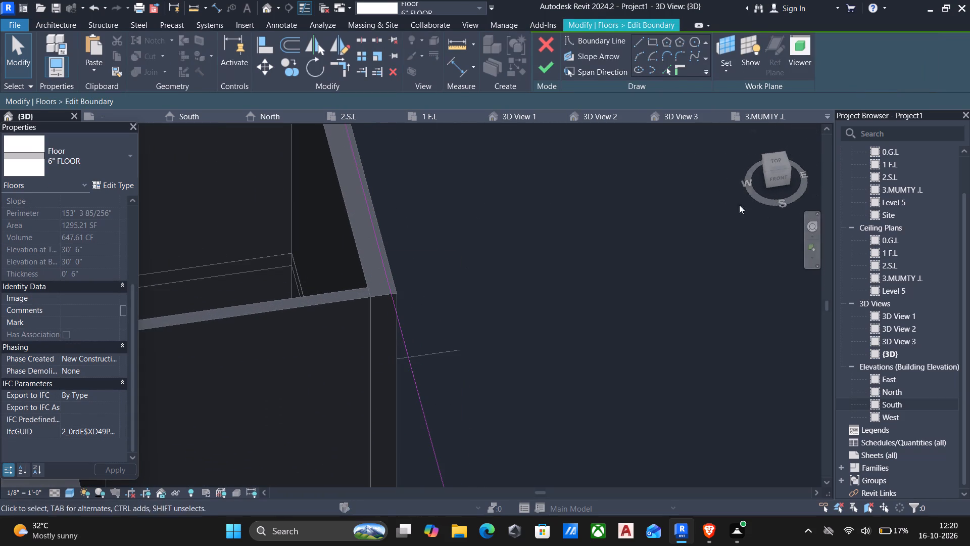
click(777, 160)
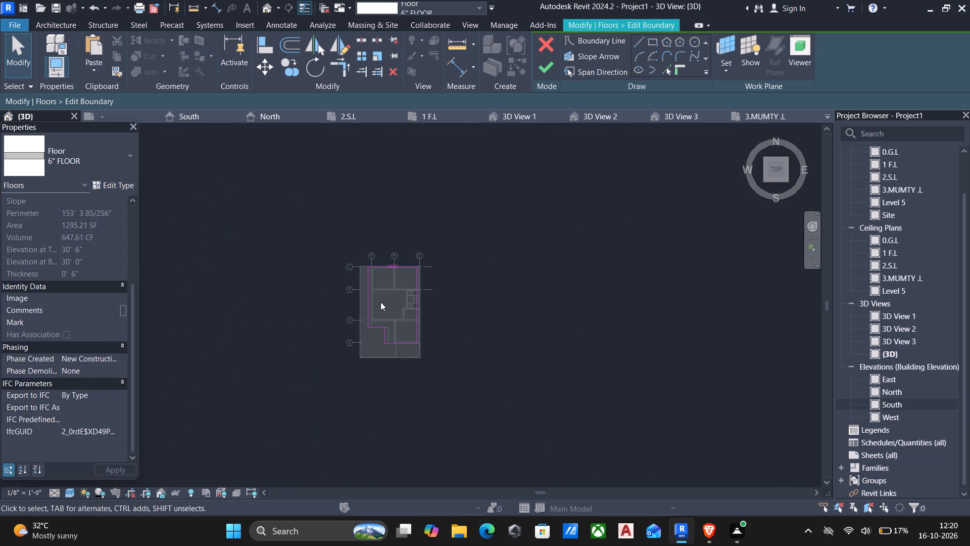
scroll(380, 302, up, 4)
scroll(443, 286, up, 7)
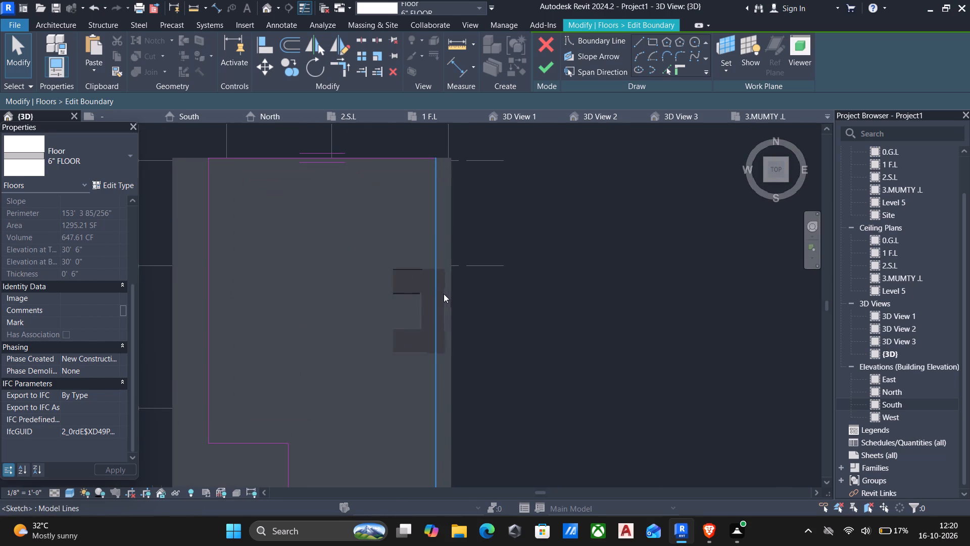
text(al)
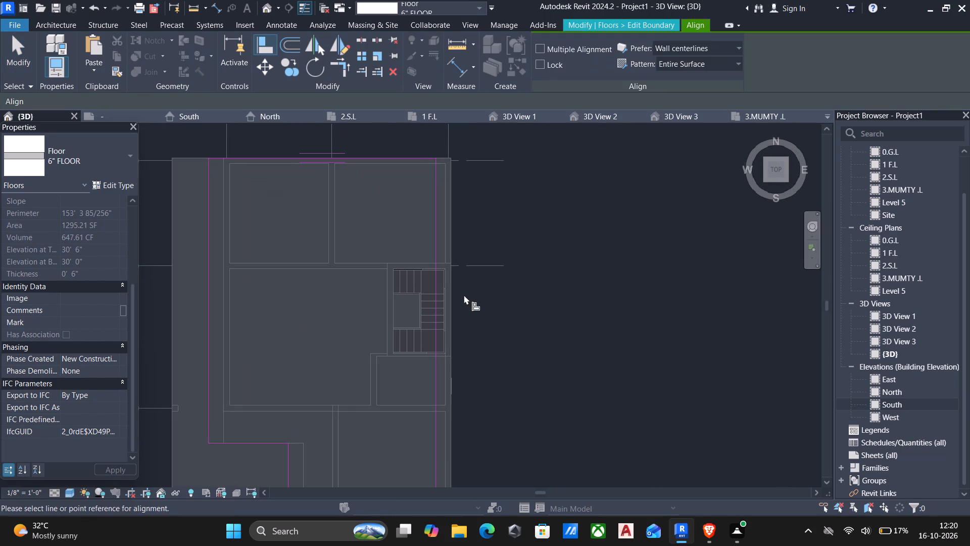
scroll(454, 317, up, 6)
click(454, 317)
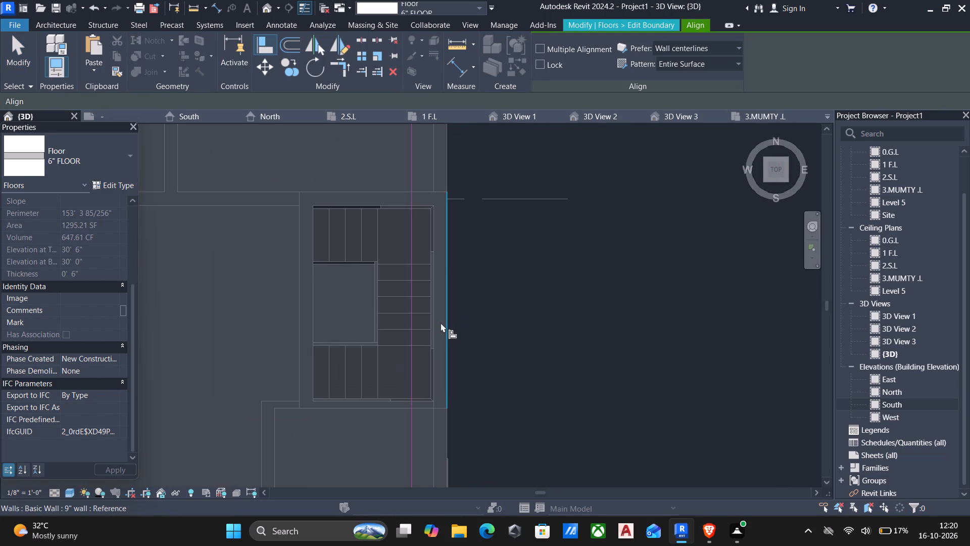
click(410, 345)
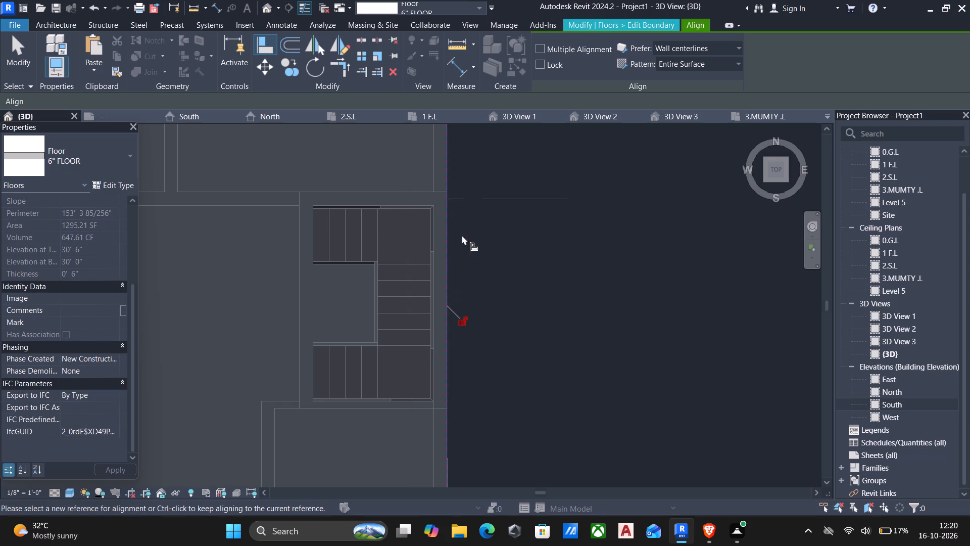
Sketch a straight boundary line along the mumty's north wall, offset 2' to the outside.
click(593, 30)
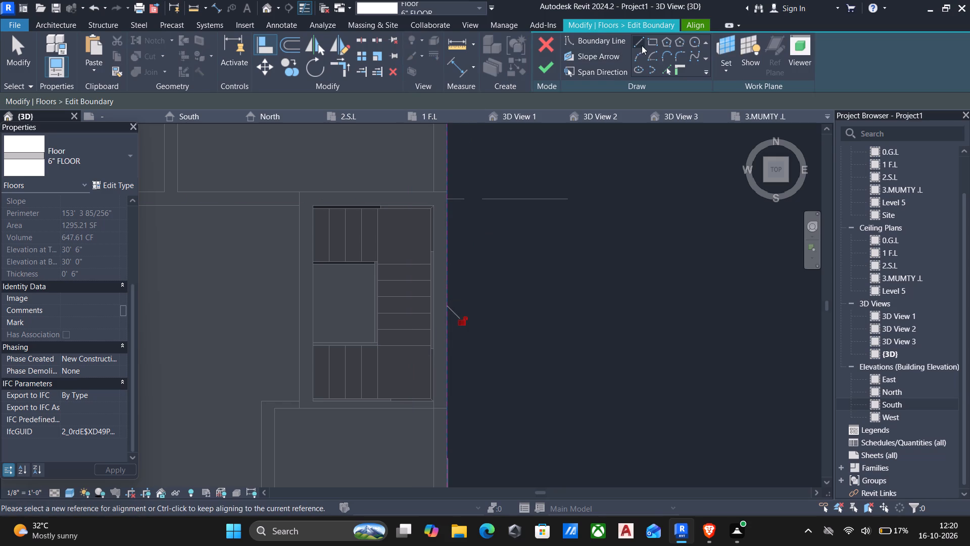
click(650, 44)
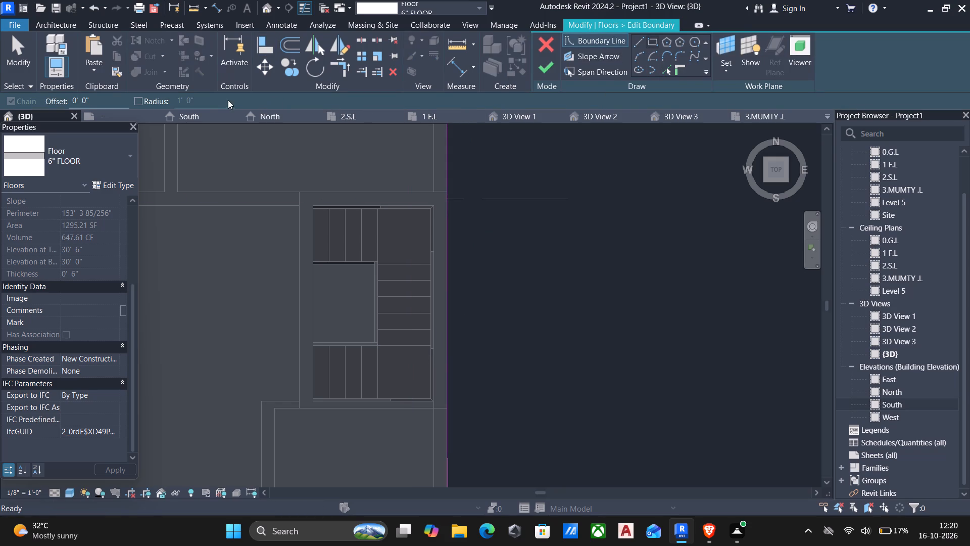
drag(93, 100, 0, 100)
text(2')
click(448, 190)
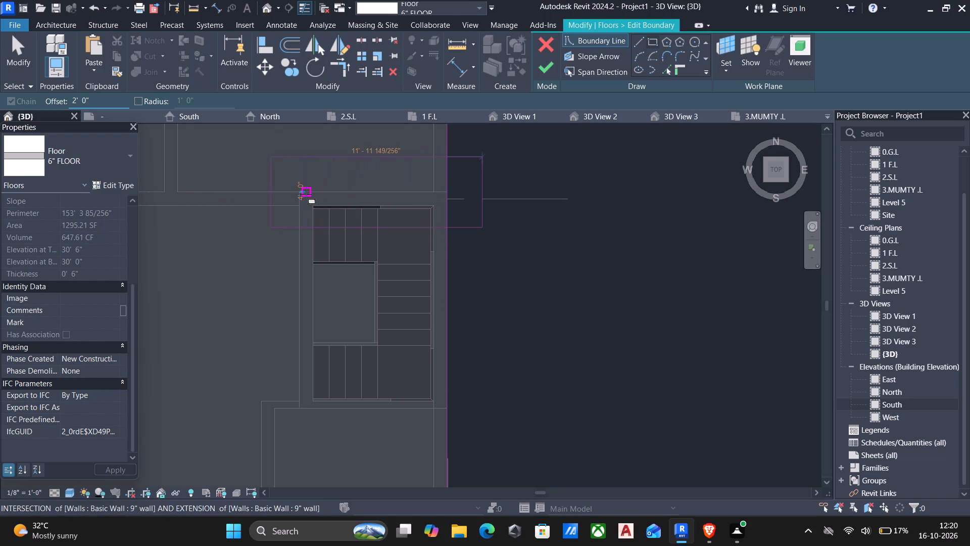
key(Escape)
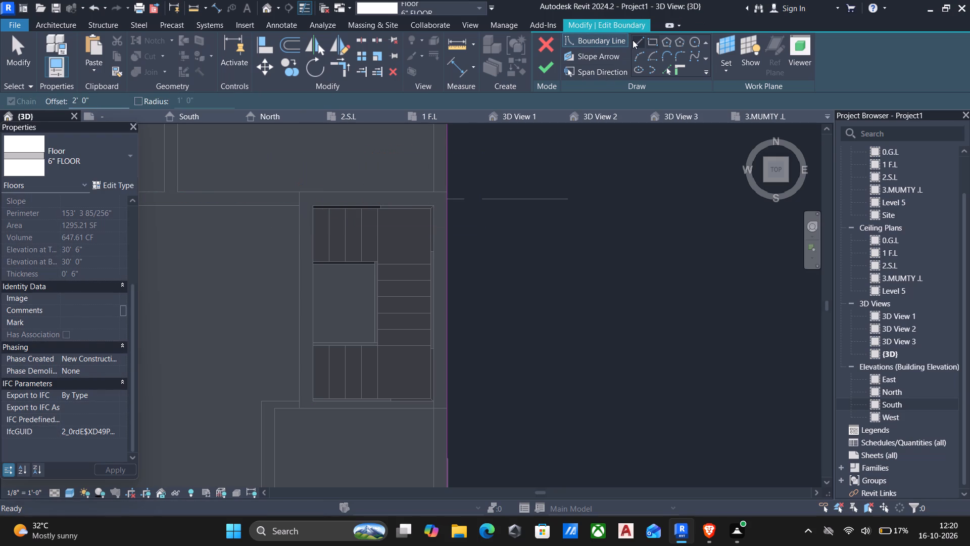
click(633, 40)
click(446, 193)
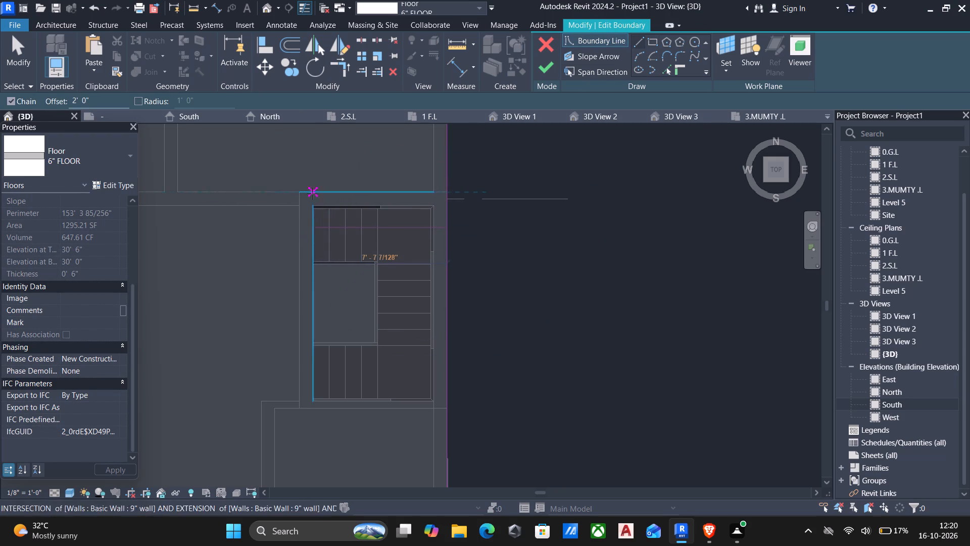
key(space)
click(302, 193)
key(Escape)
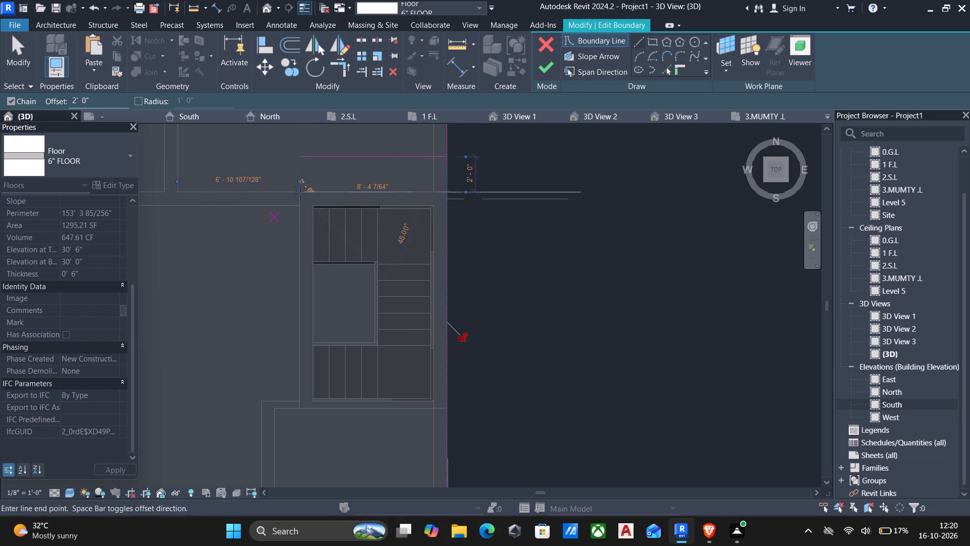
Sketch boundary lines along the mumty's west wall, offset 2' to its inner side and 2' to its outer side.
click(298, 193)
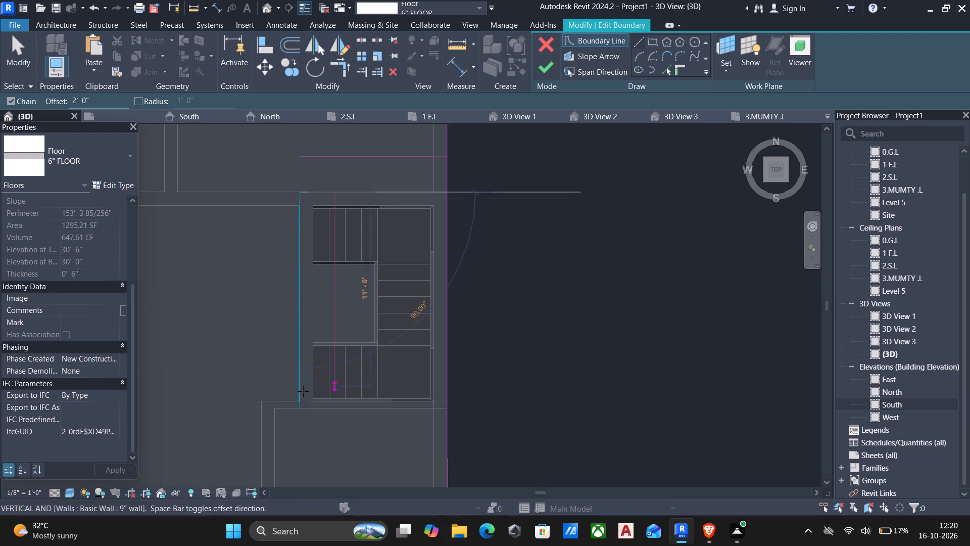
click(297, 413)
key(space)
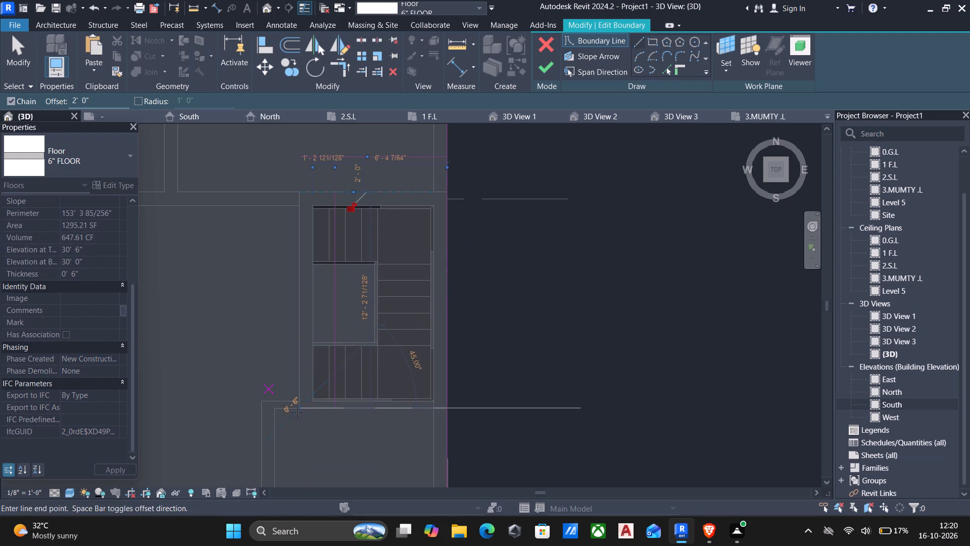
key(Escape)
drag(300, 413, 303, 407)
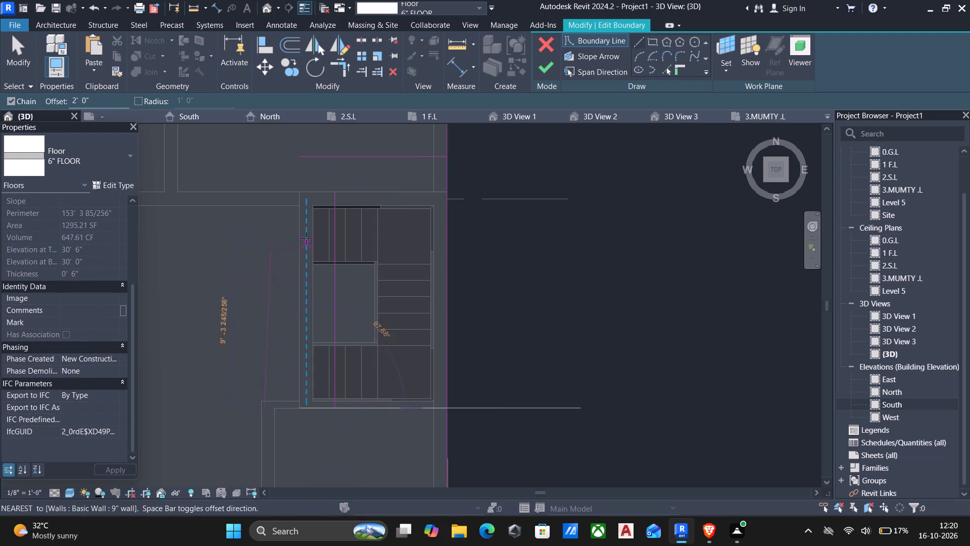
key(space)
key(space)
click(301, 193)
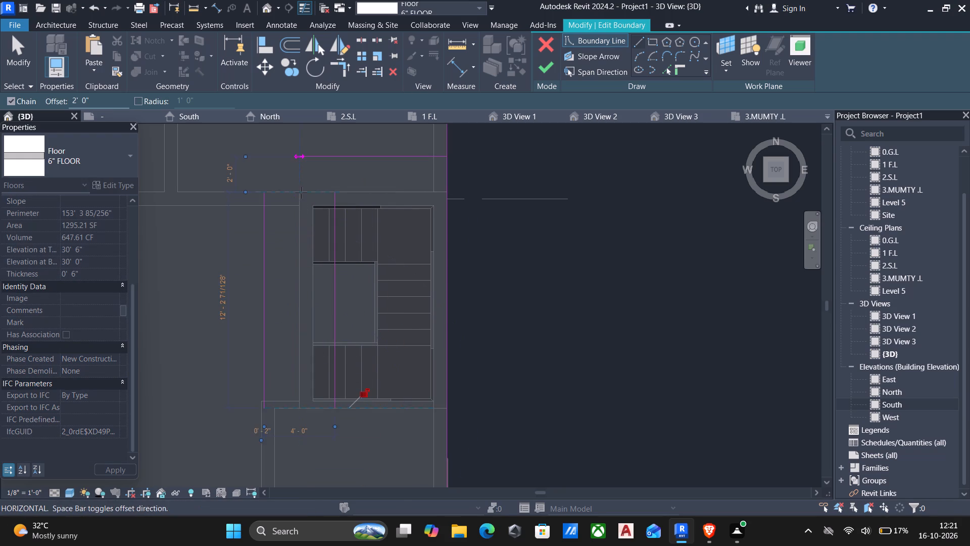
key(Escape)
key(Escape)
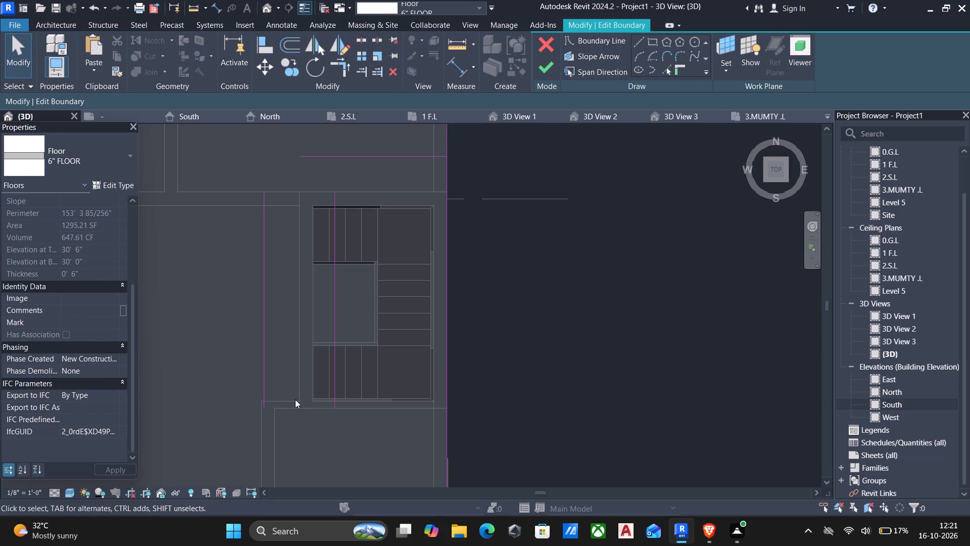
Sketch boundary lines along the mumty's south wall, offset 2' to its inner side and 2' to its outer side.
click(265, 391)
text(cs)
text(cs)
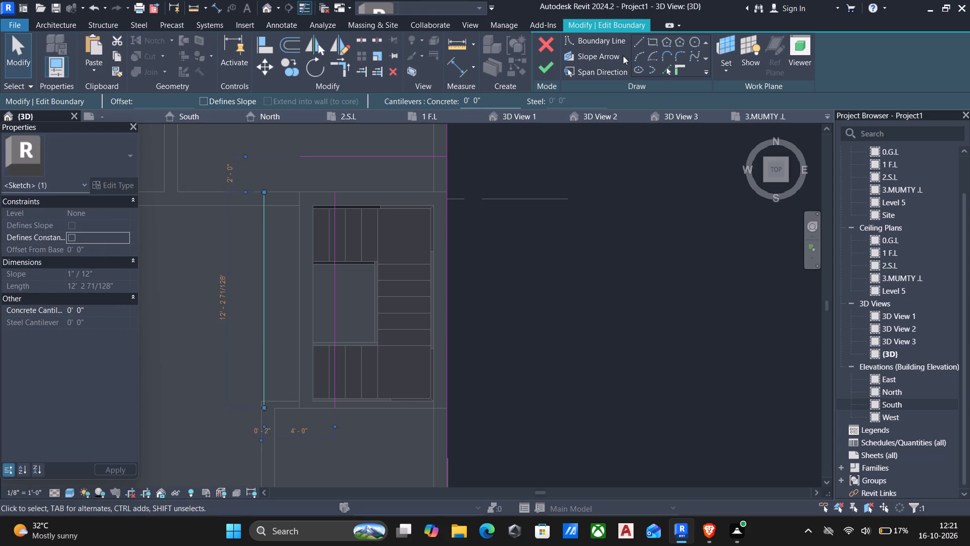
click(636, 43)
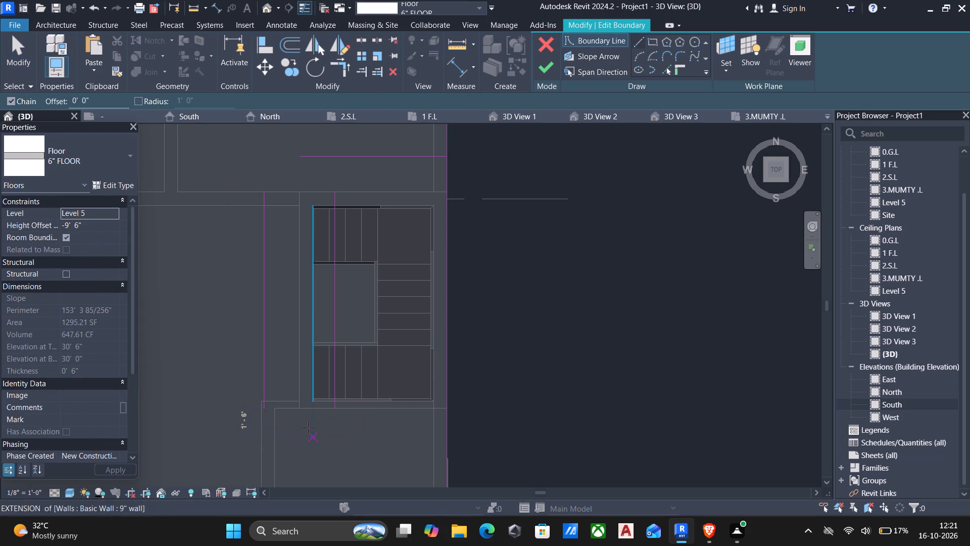
scroll(308, 422, up, 3)
drag(104, 101, 0, 102)
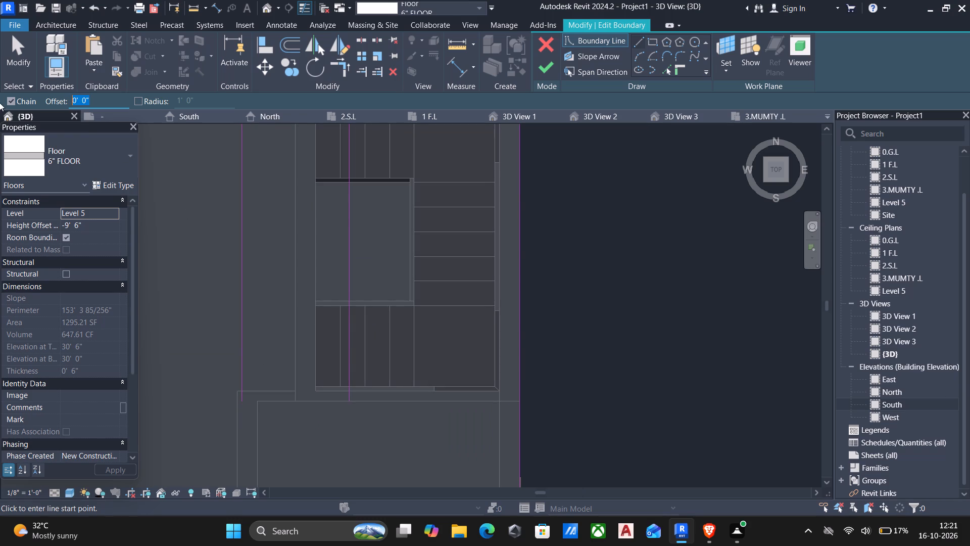
text(2')
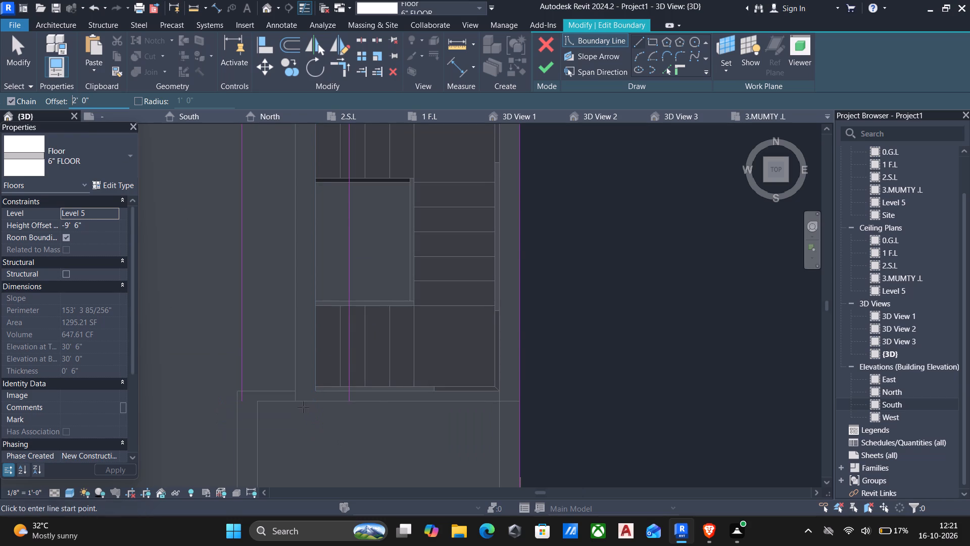
click(295, 403)
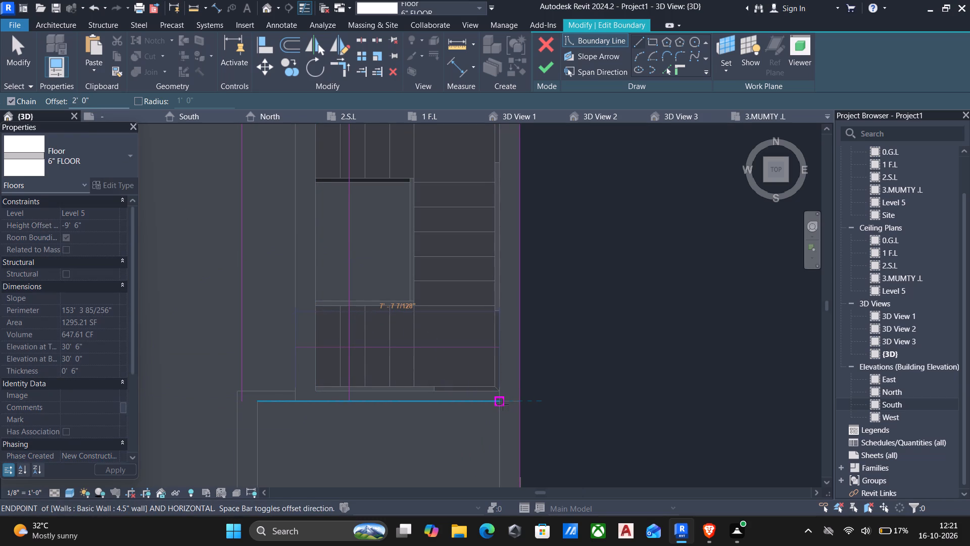
click(503, 404)
key(Escape)
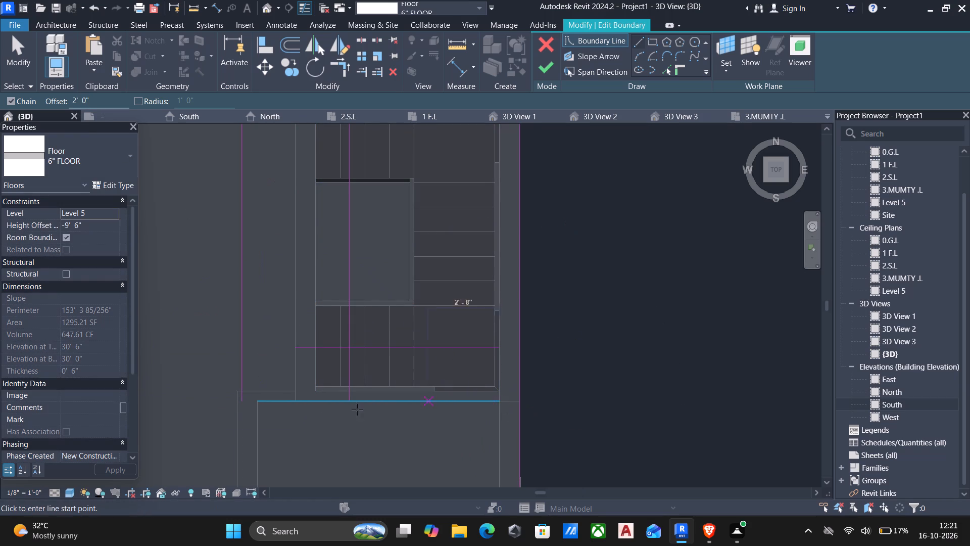
click(296, 404)
key(space)
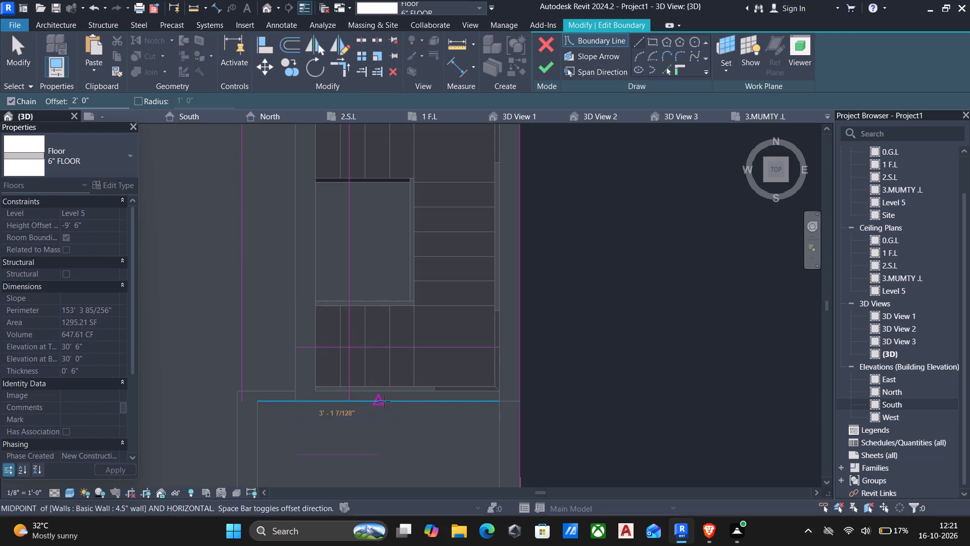
click(501, 402)
key(Escape)
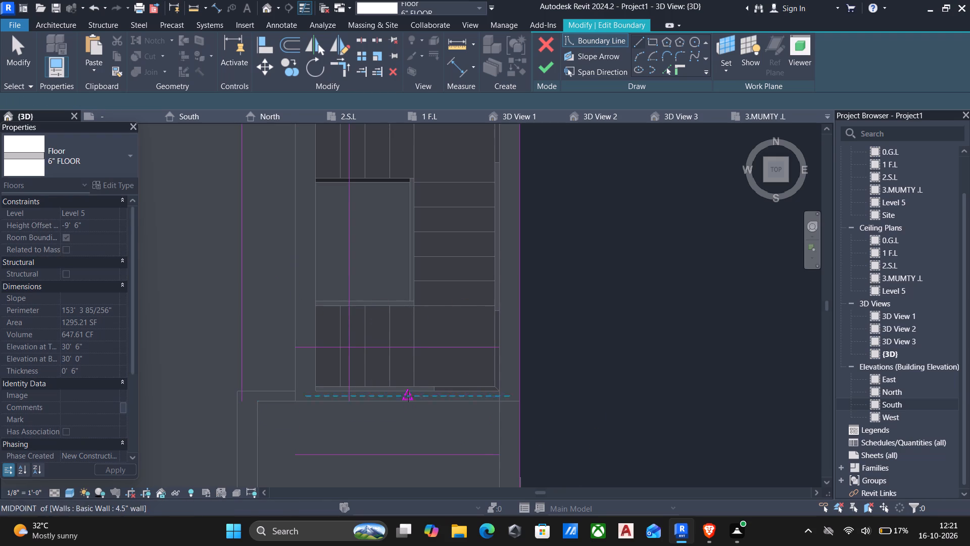
key(Escape)
Delete the two inner offset boundary lines that cross the mumty's staircase.
scroll(423, 365, down, 3)
drag(424, 365, 376, 321)
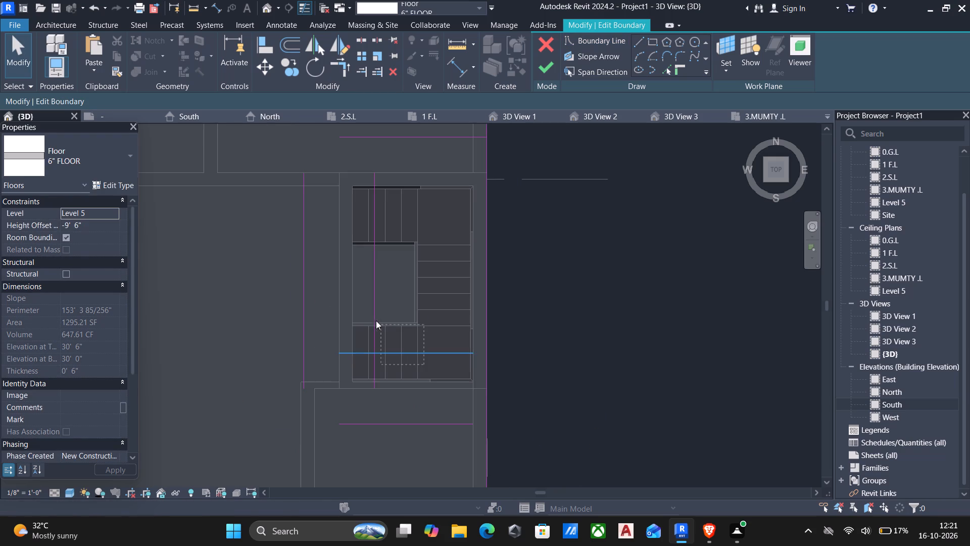
drag(376, 321, 362, 315)
key(Delete)
scroll(361, 315, down, 7)
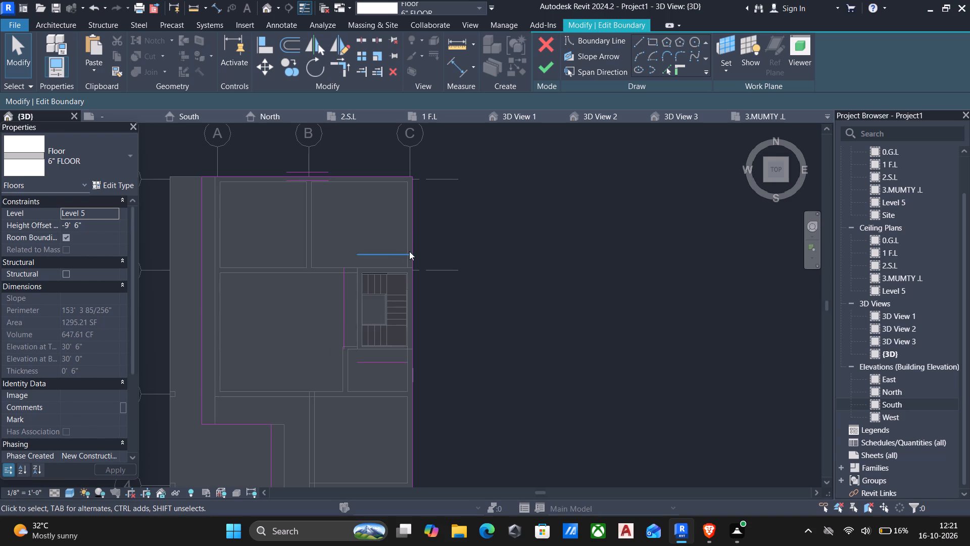
Delete the old roof outline's north, west and south boundary lines, keeping the east line and the offset lines around the mumty.
drag(339, 192, 108, 153)
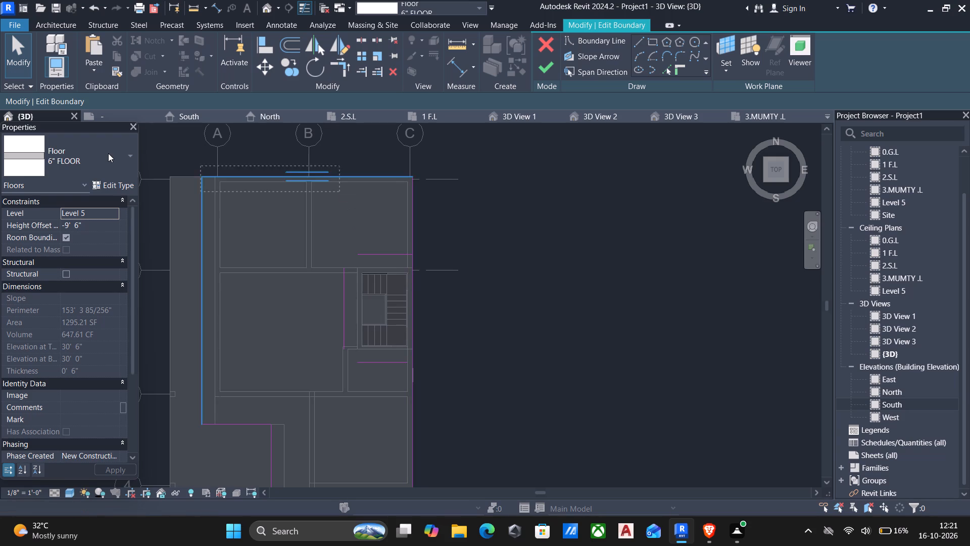
drag(108, 153, 107, 153)
key(Delete)
scroll(288, 318, down, 3)
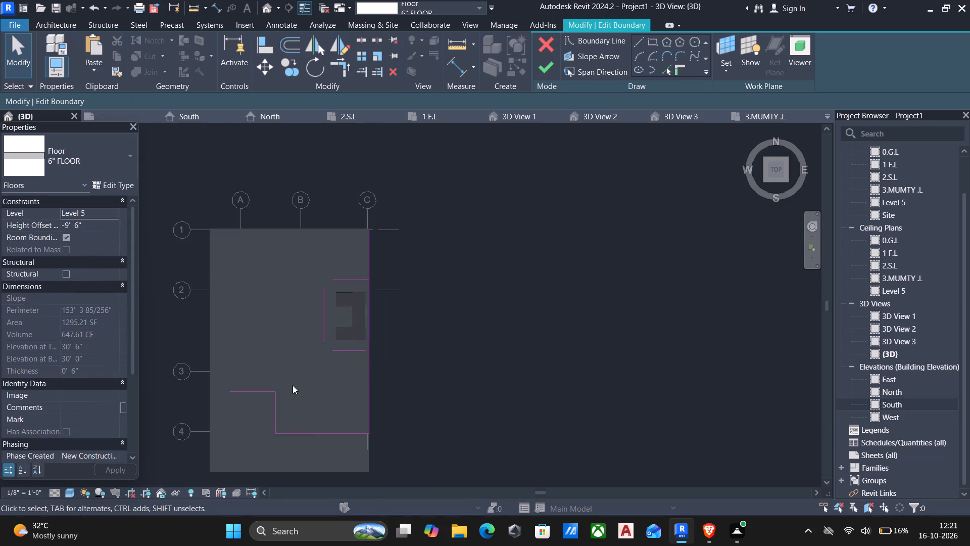
drag(204, 372, 362, 461)
key(Delete)
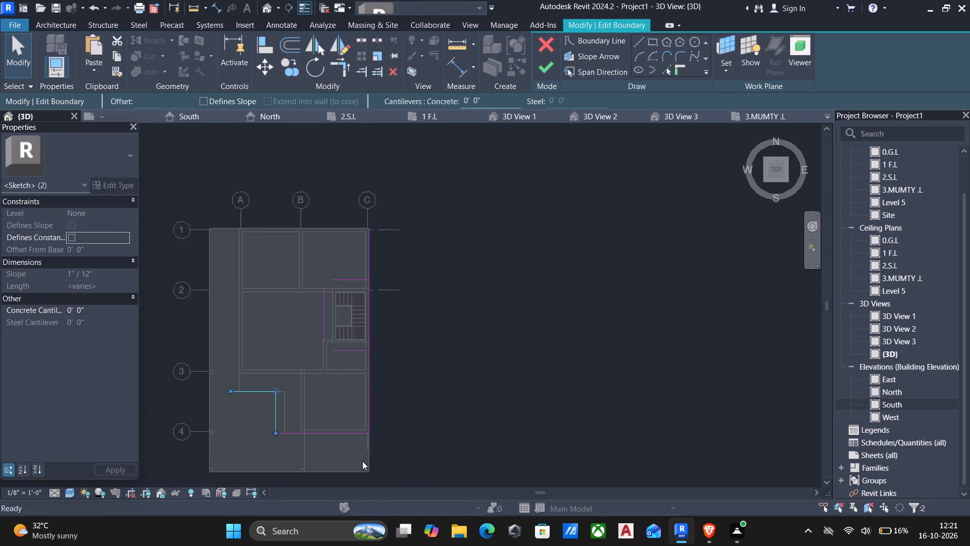
drag(352, 446, 308, 421)
key(Delete)
Trim the east line and the three offset lines into a closed rectangle around the mumty and finish the floor boundary edit.
scroll(371, 356, up, 1)
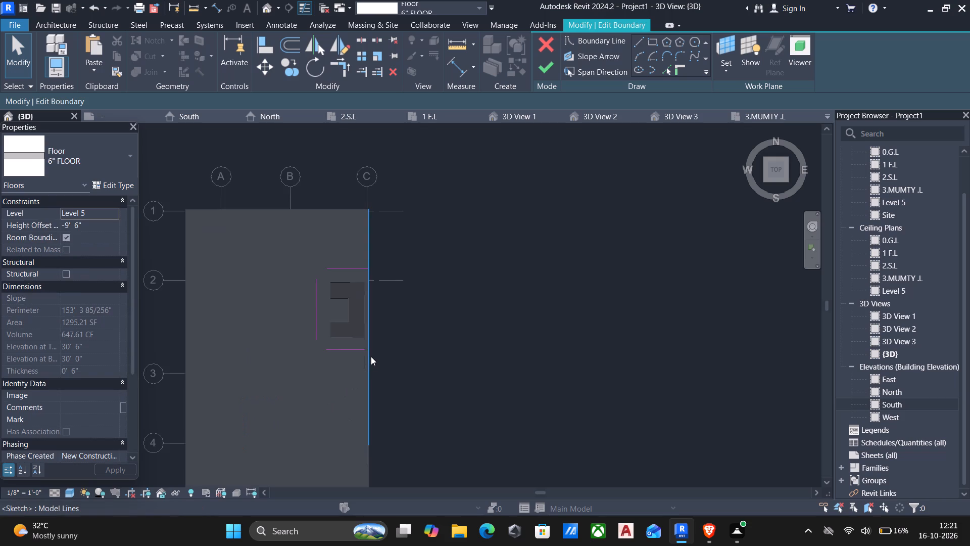
text(tr)
click(370, 321)
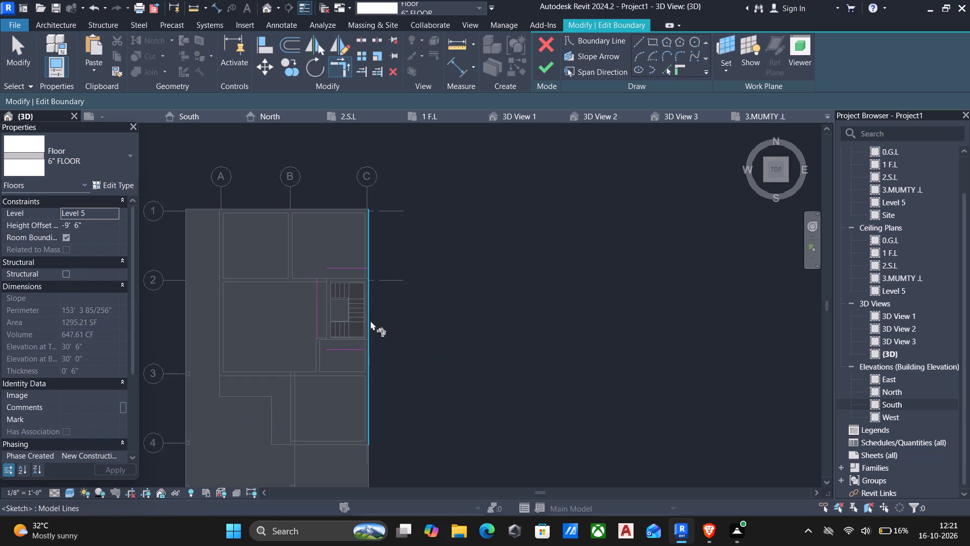
click(352, 355)
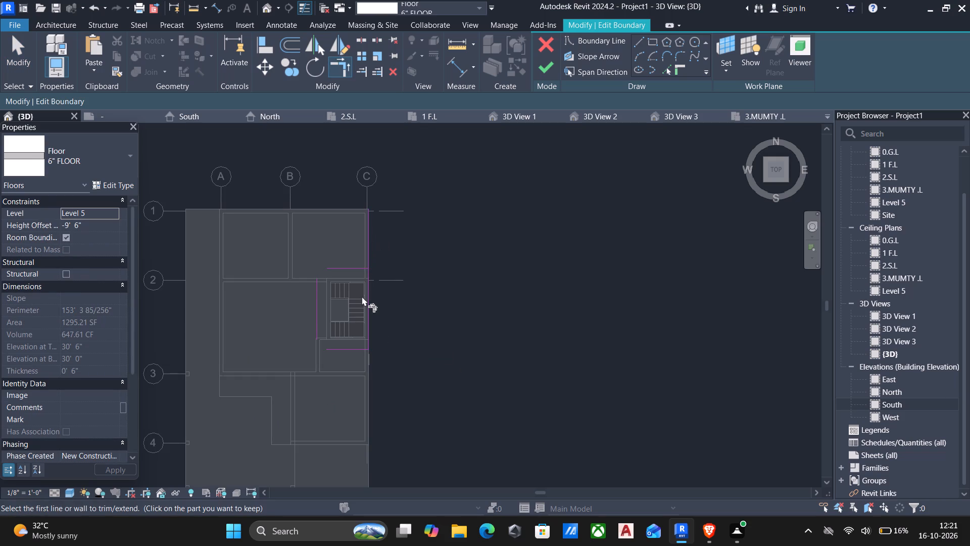
click(367, 297)
click(347, 269)
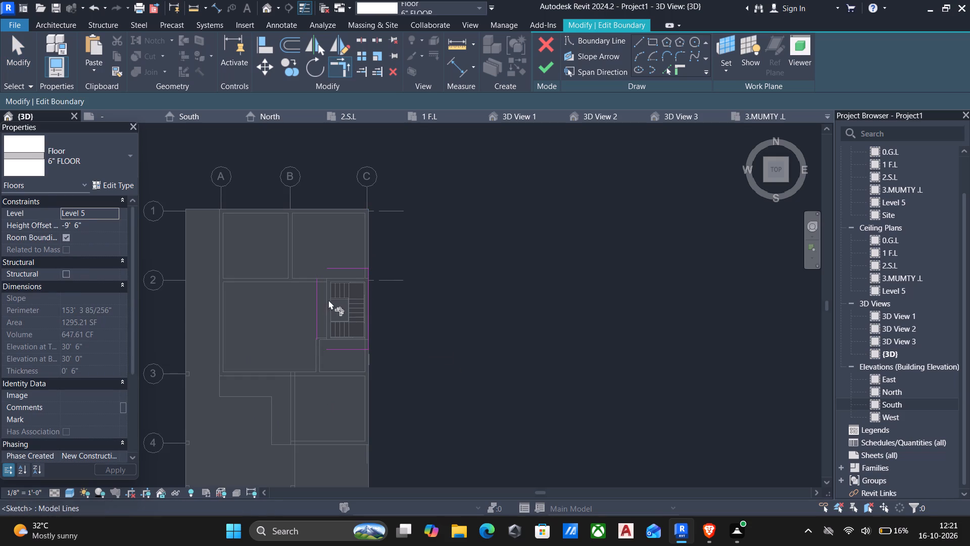
click(335, 271)
click(317, 293)
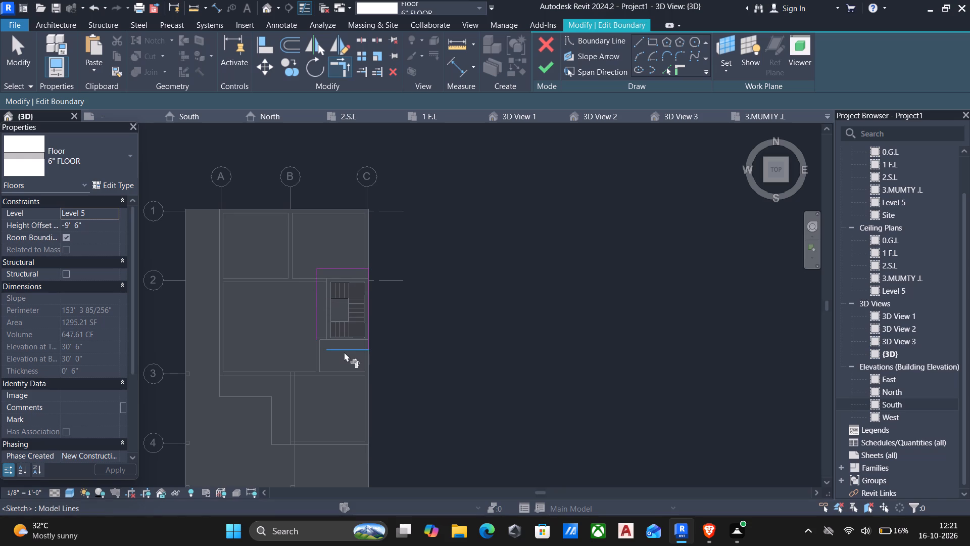
click(348, 355)
click(318, 316)
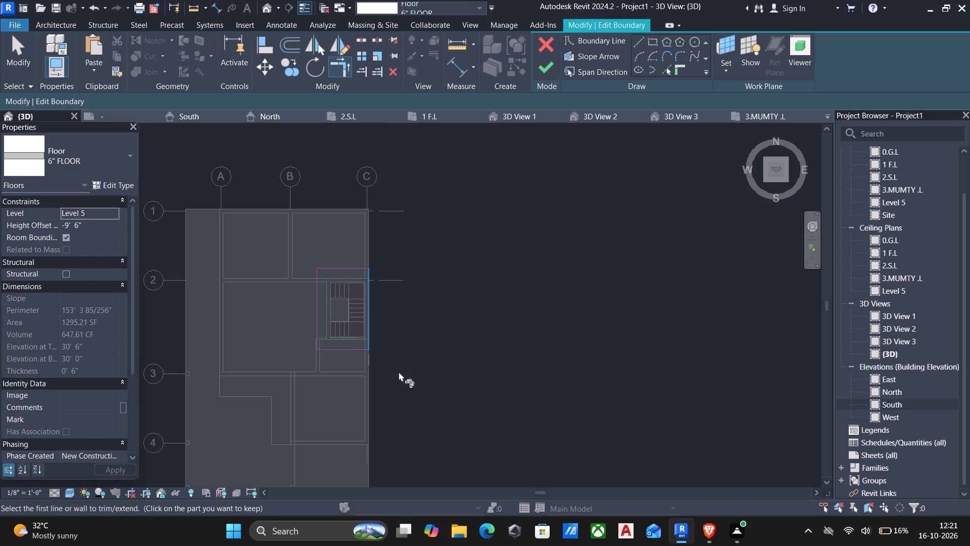
click(543, 63)
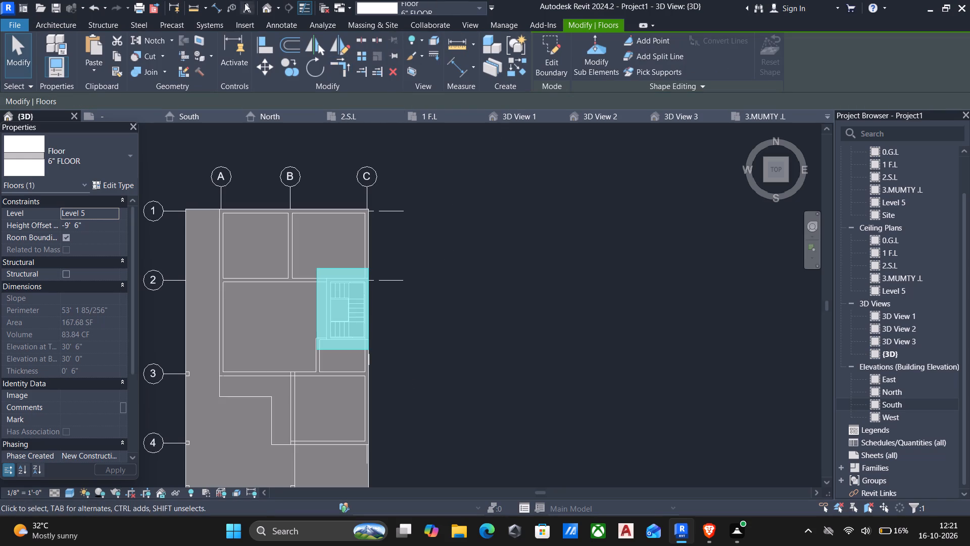
Examine the mumty's roof slab and the whole house from several sides in the 3D view.
click(269, 6)
scroll(340, 208, down, 3)
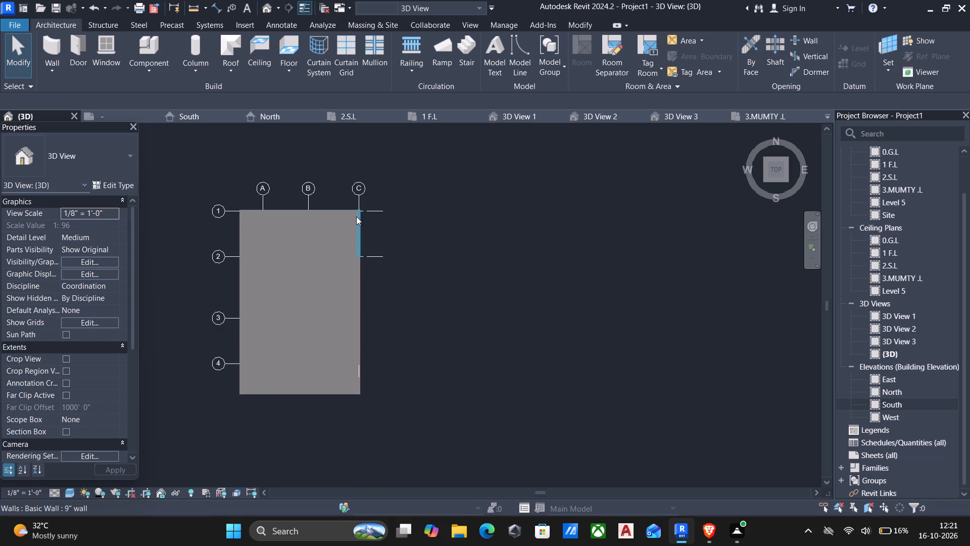
shift+middle_drag(359, 217, 473, 96)
scroll(473, 96, down, 1)
shift+middle_drag(471, 307, 517, 186)
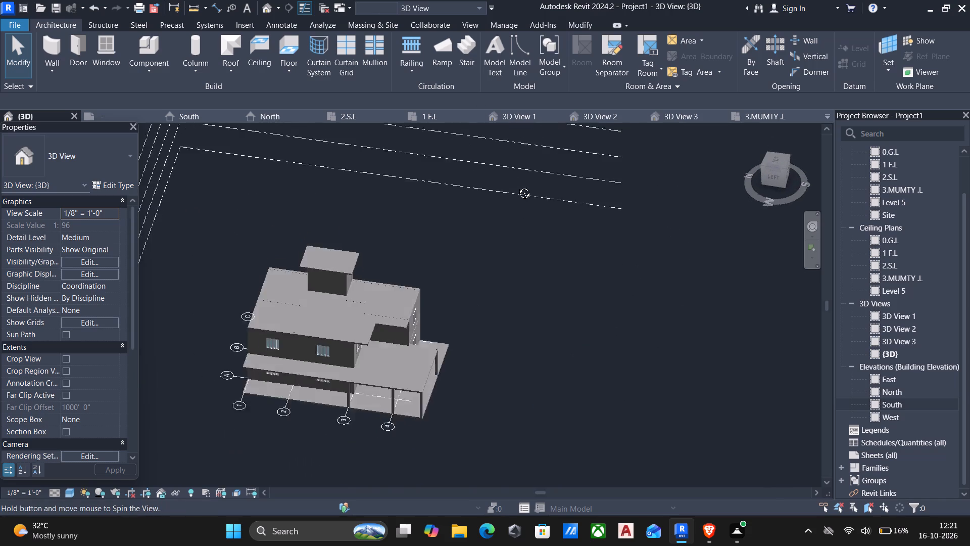
shift+middle_drag(517, 186, 523, 175)
shift+middle_drag(479, 258, 512, 237)
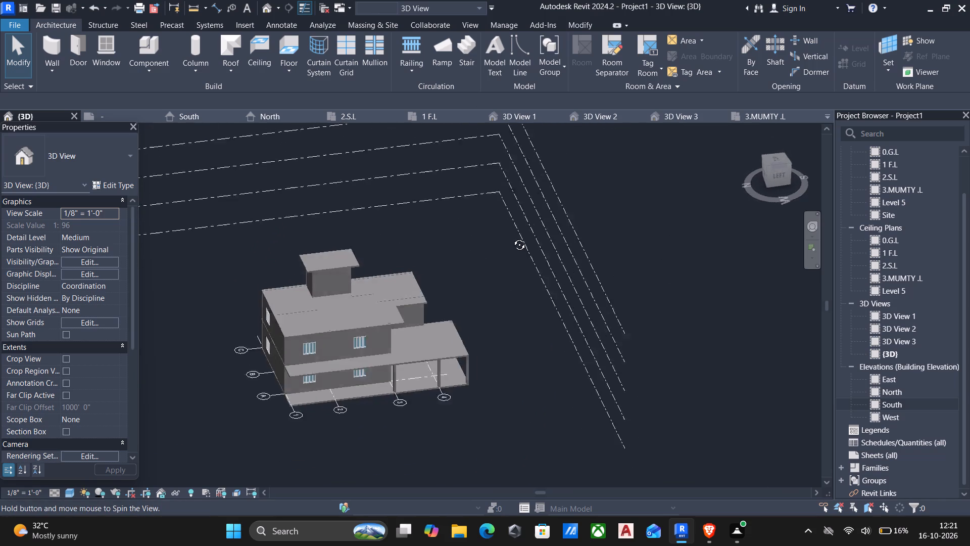
shift+middle_drag(512, 237, 359, 184)
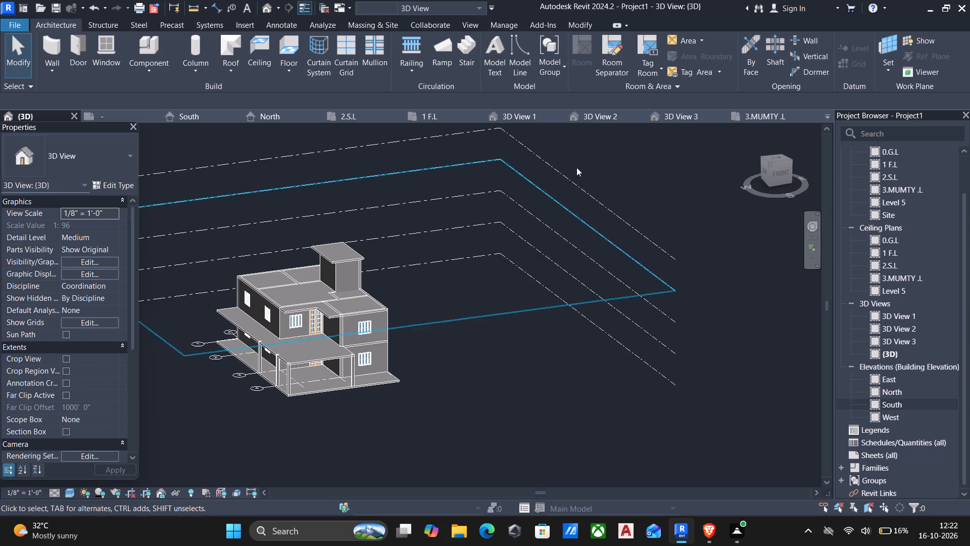
Open the 0.G.L floor plan and bring the whole ground-floor layout into view.
double_click(903, 152)
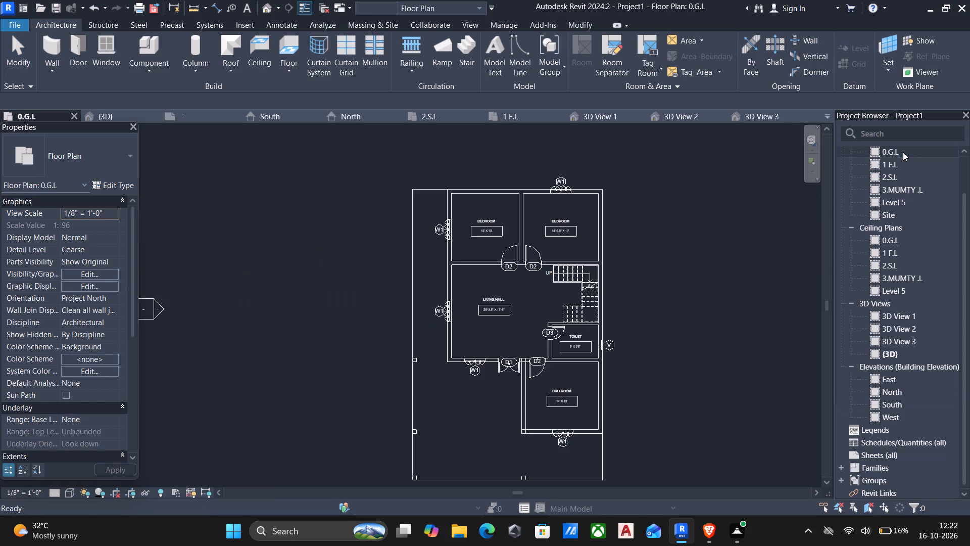
middle_drag(603, 370, 591, 349)
scroll(593, 354, down, 2)
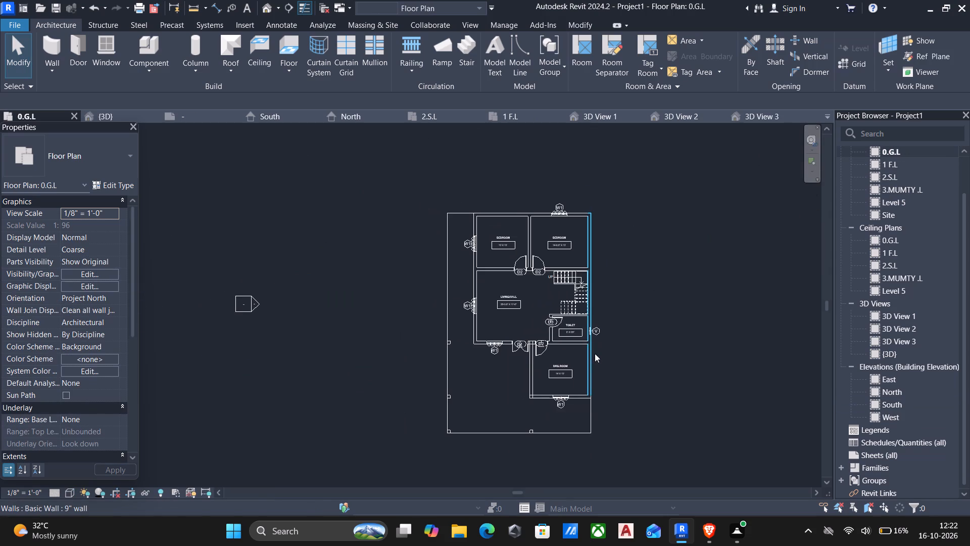
middle_drag(595, 353, 579, 342)
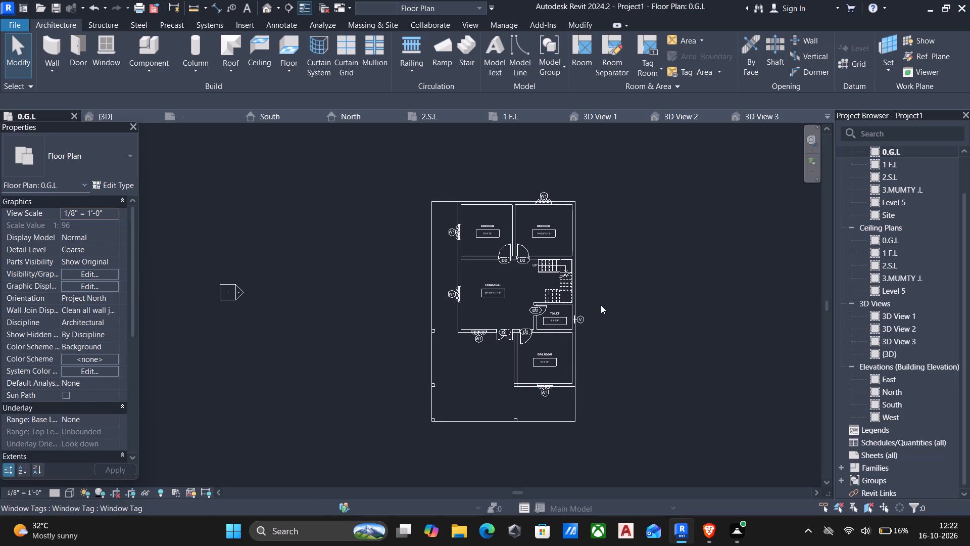
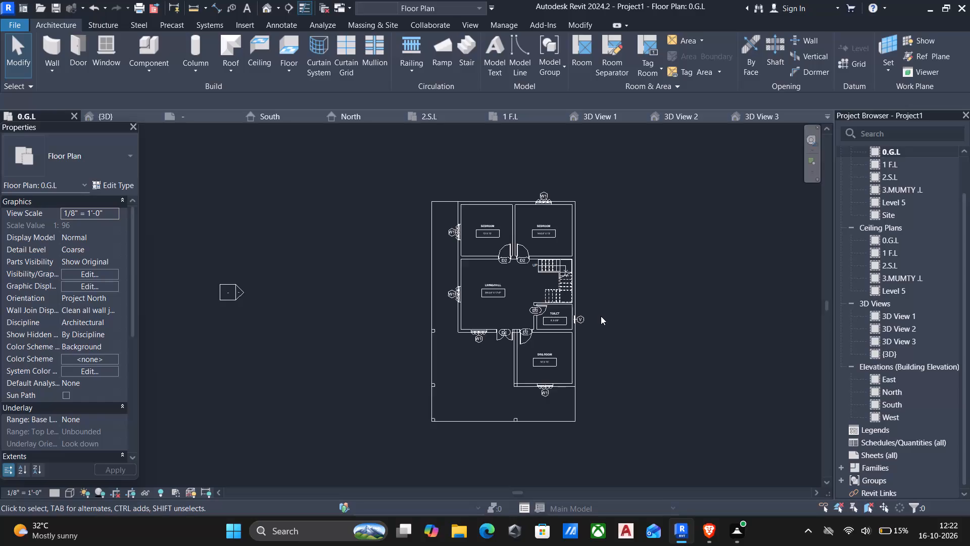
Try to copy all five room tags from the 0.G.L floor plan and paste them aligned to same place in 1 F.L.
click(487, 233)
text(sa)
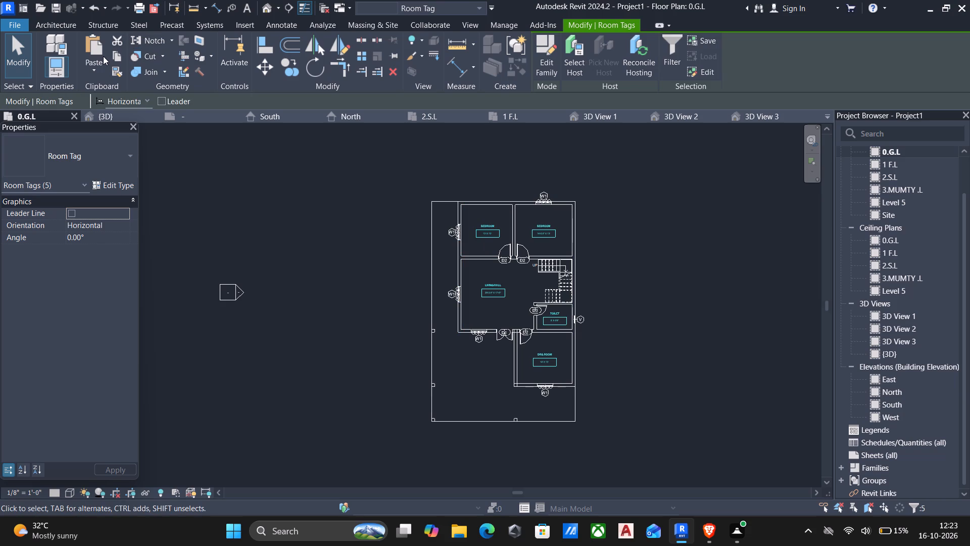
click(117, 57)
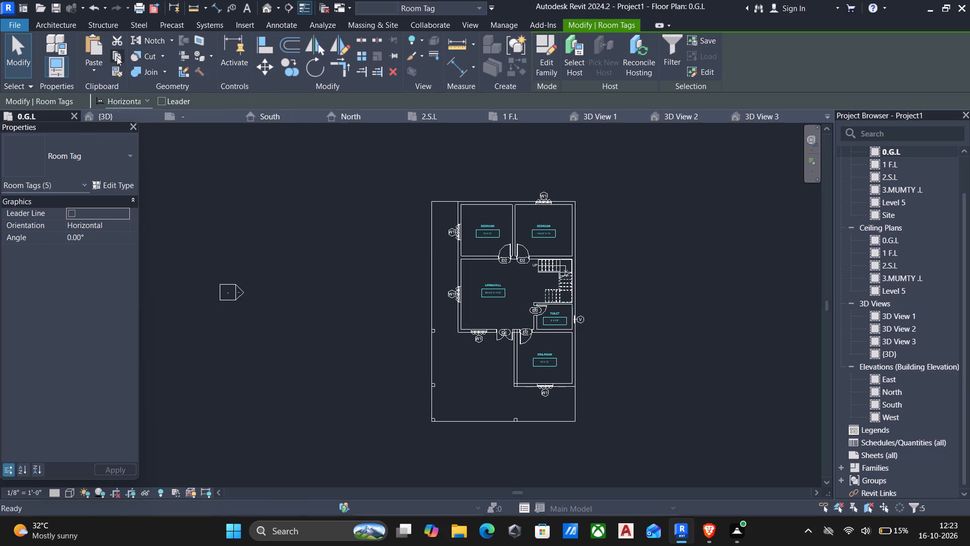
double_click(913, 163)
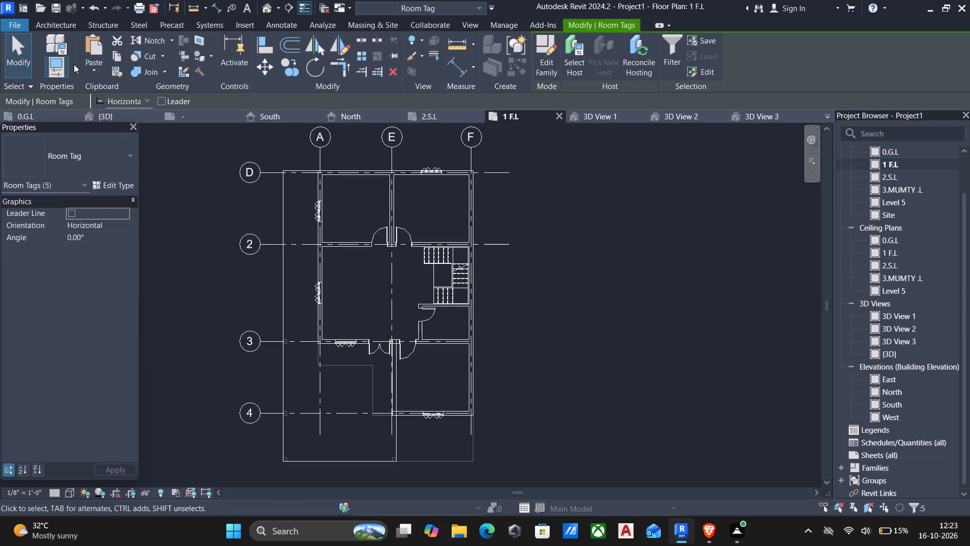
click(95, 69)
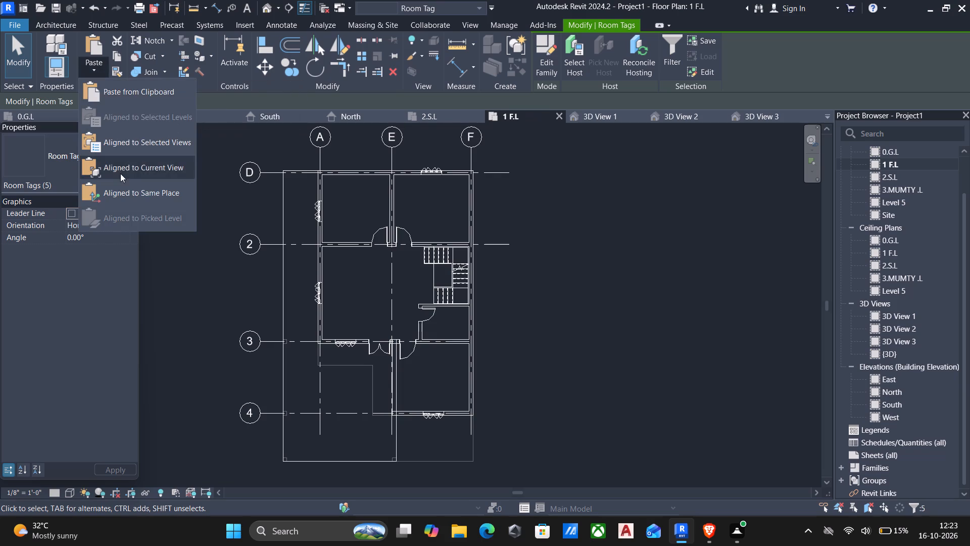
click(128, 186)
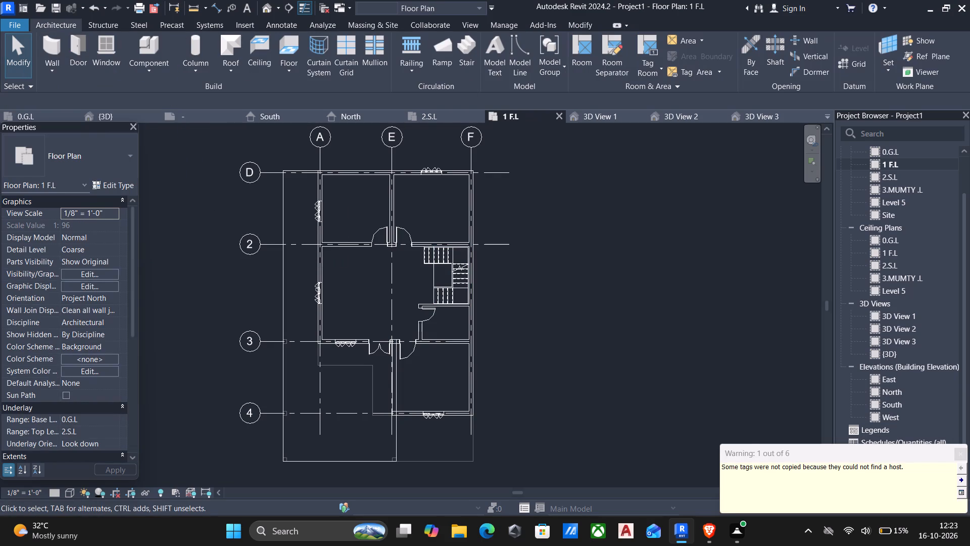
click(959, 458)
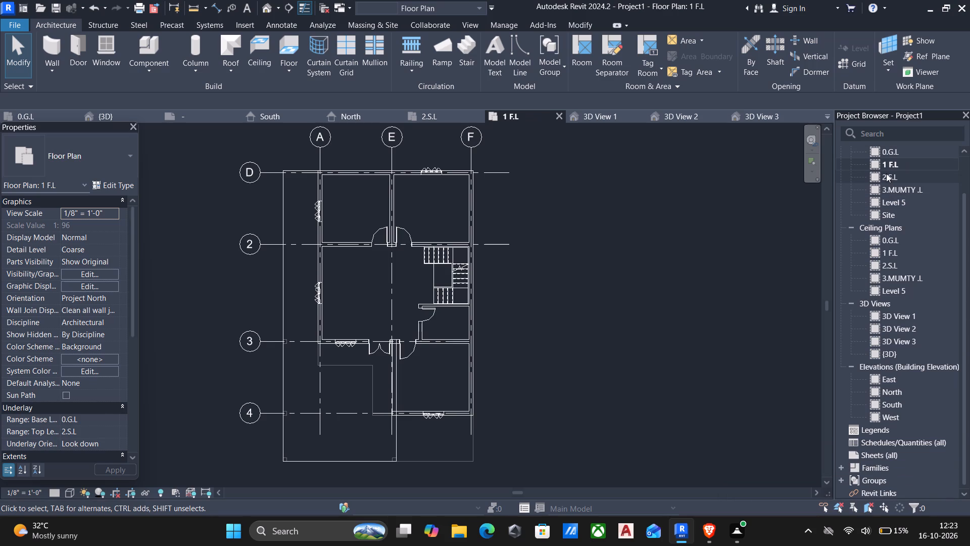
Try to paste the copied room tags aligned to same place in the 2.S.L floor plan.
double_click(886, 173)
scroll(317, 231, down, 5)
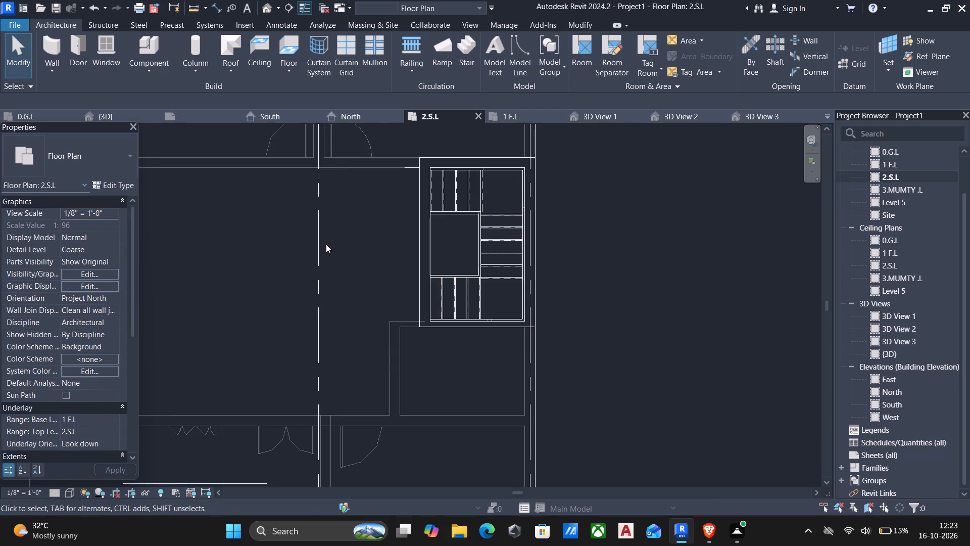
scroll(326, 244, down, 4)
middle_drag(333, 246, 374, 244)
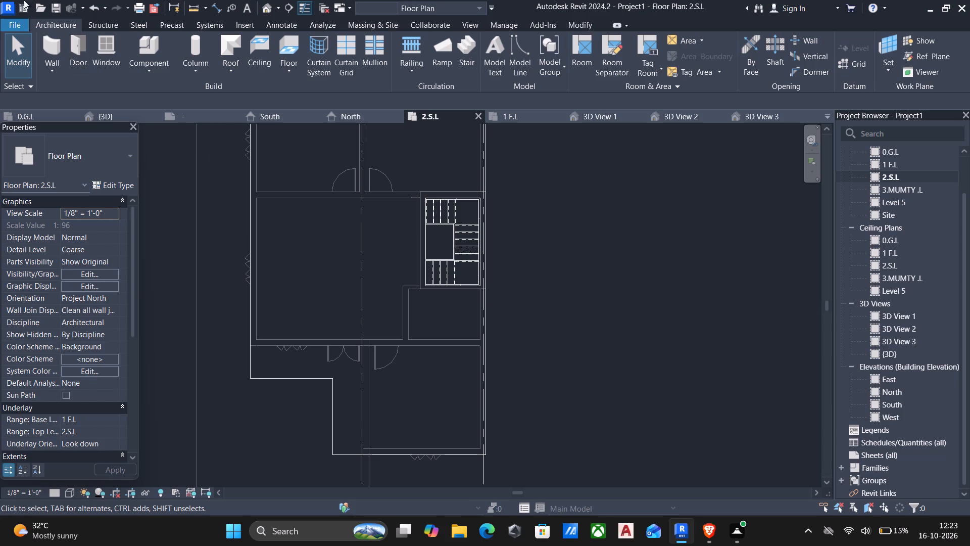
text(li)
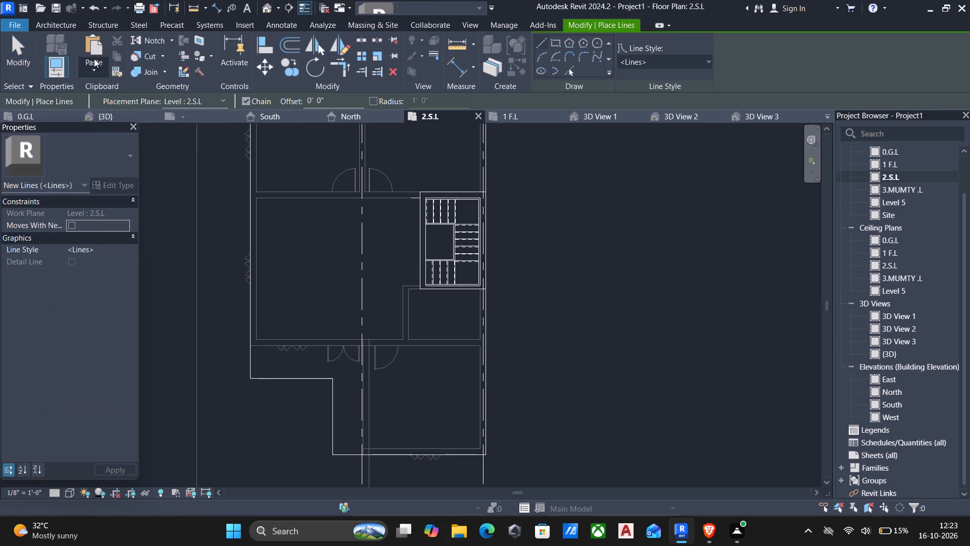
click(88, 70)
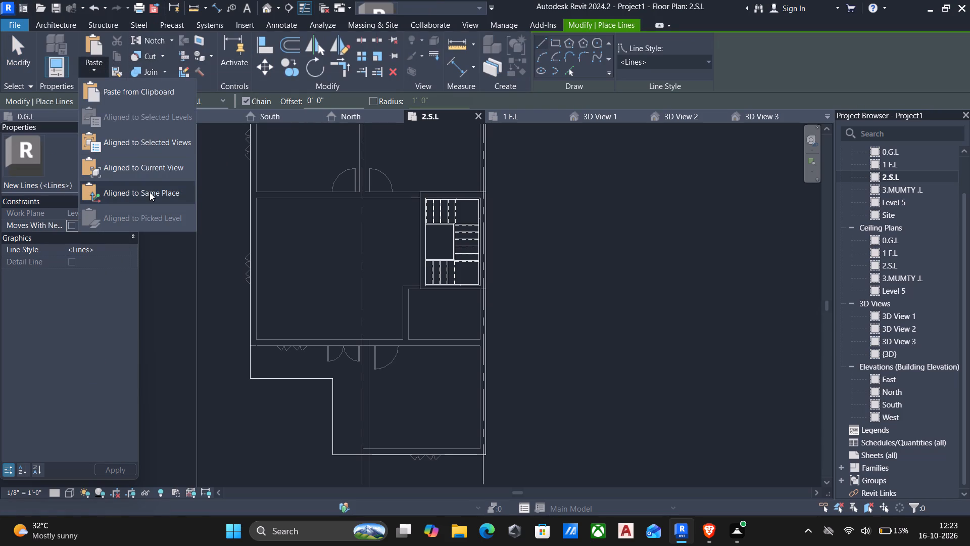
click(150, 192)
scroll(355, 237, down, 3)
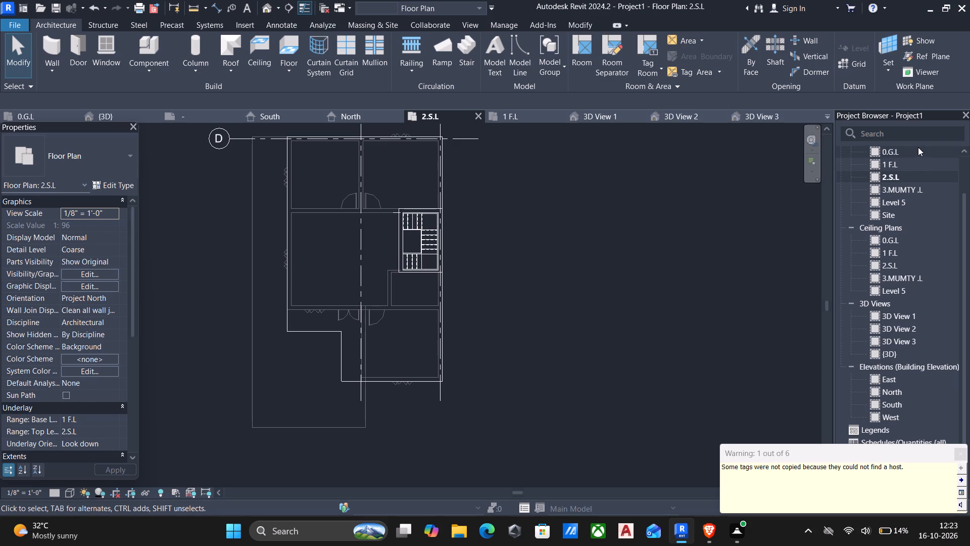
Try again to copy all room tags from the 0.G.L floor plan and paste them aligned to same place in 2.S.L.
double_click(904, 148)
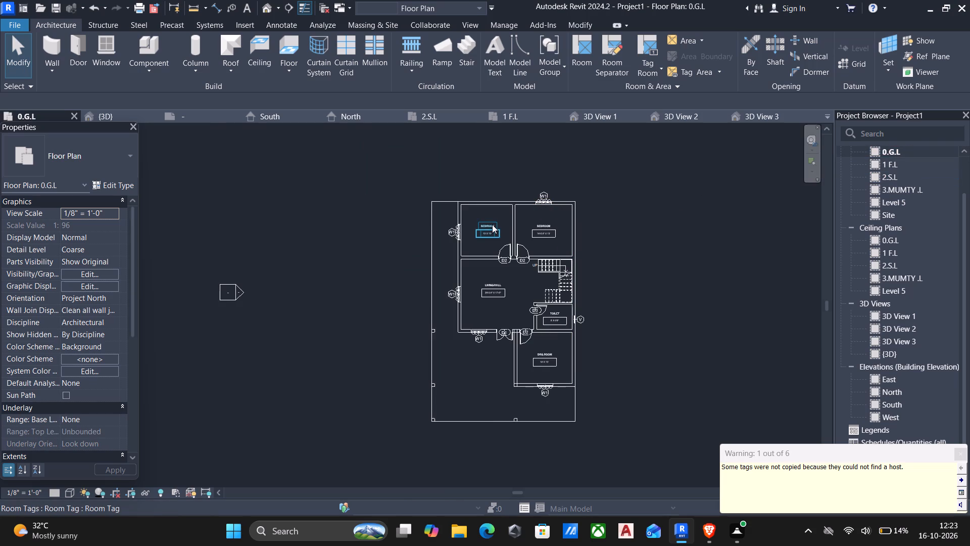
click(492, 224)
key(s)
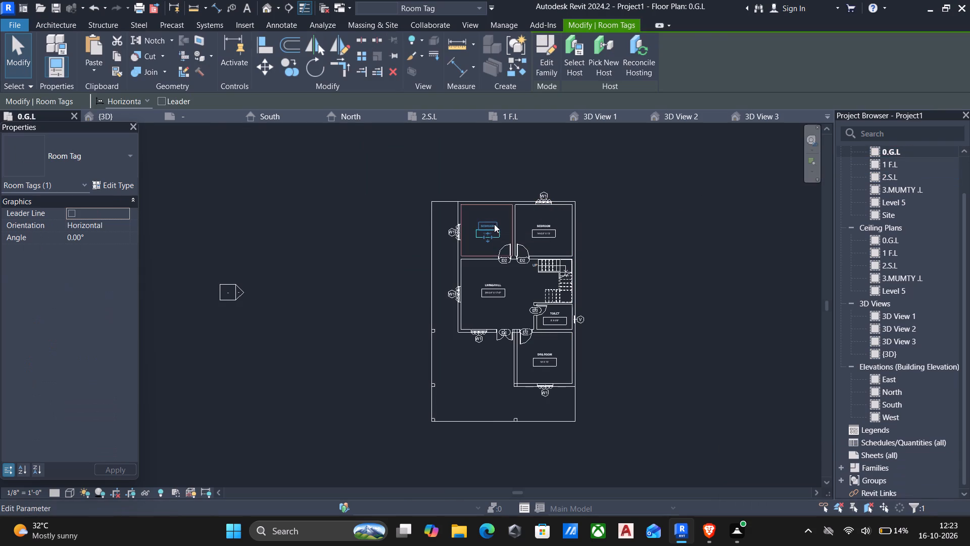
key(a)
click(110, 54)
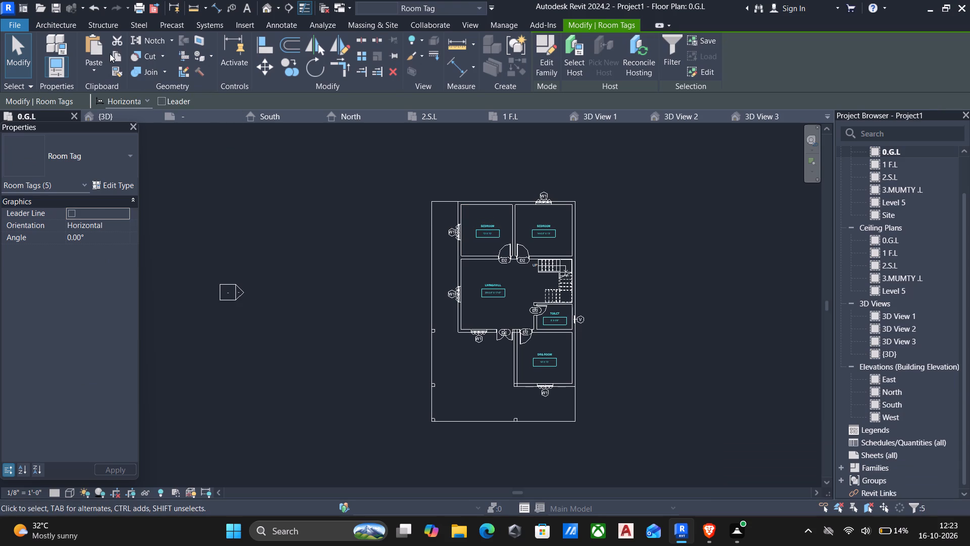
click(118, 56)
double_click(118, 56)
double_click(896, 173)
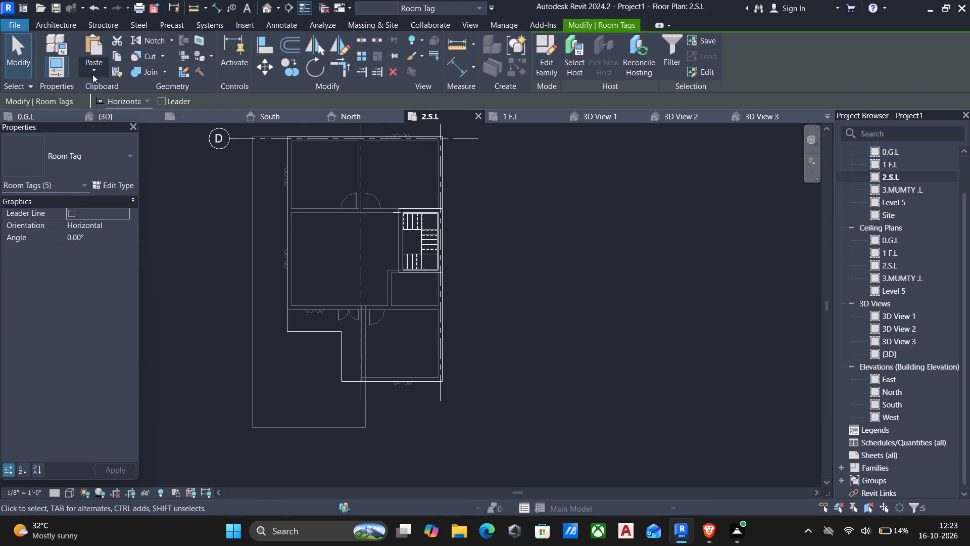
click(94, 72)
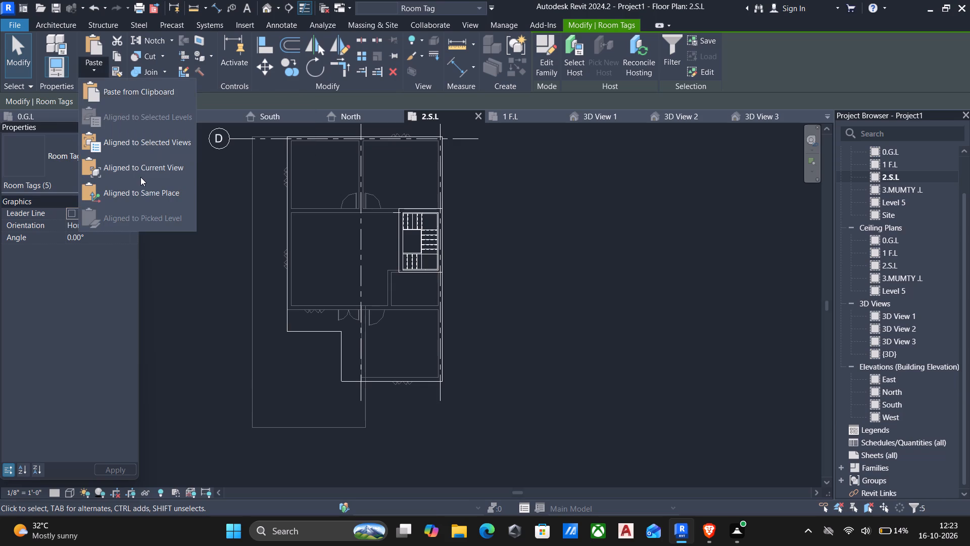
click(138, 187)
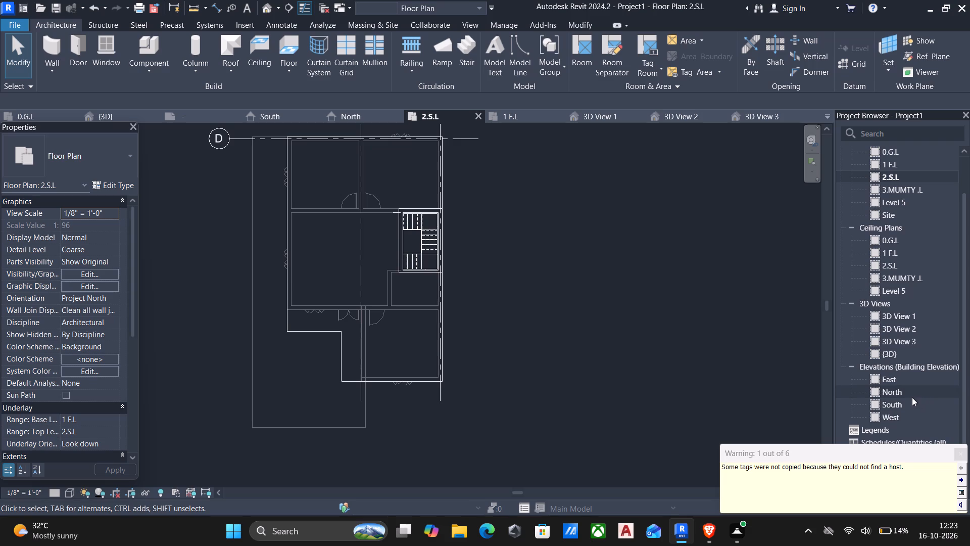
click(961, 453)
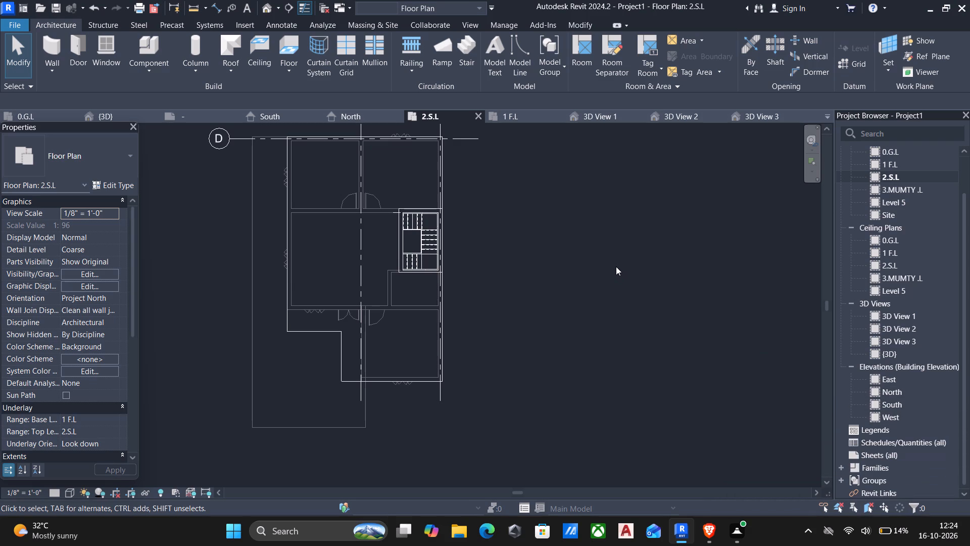
Open the 3.MUMTY .L floor plan to view the stair roof area.
scroll(613, 266, down, 3)
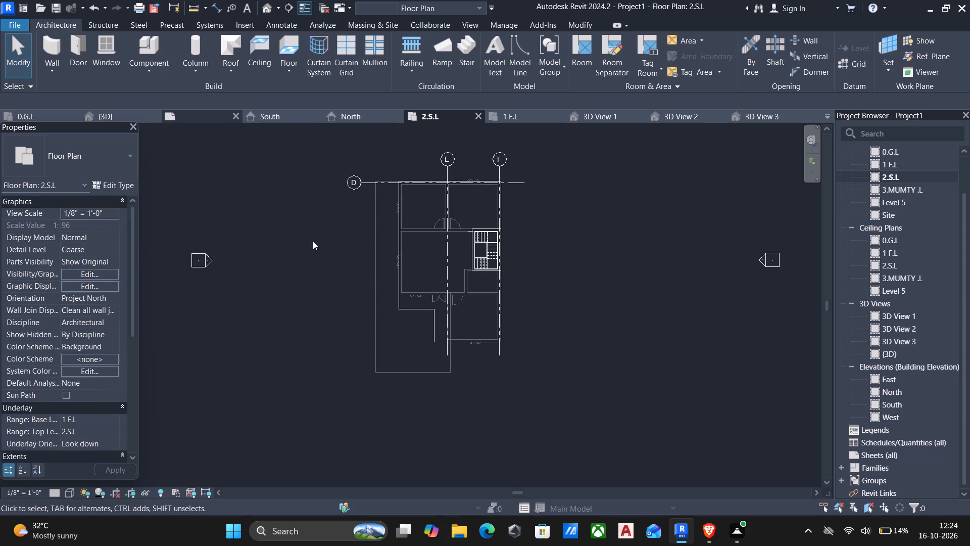
scroll(313, 239, down, 2)
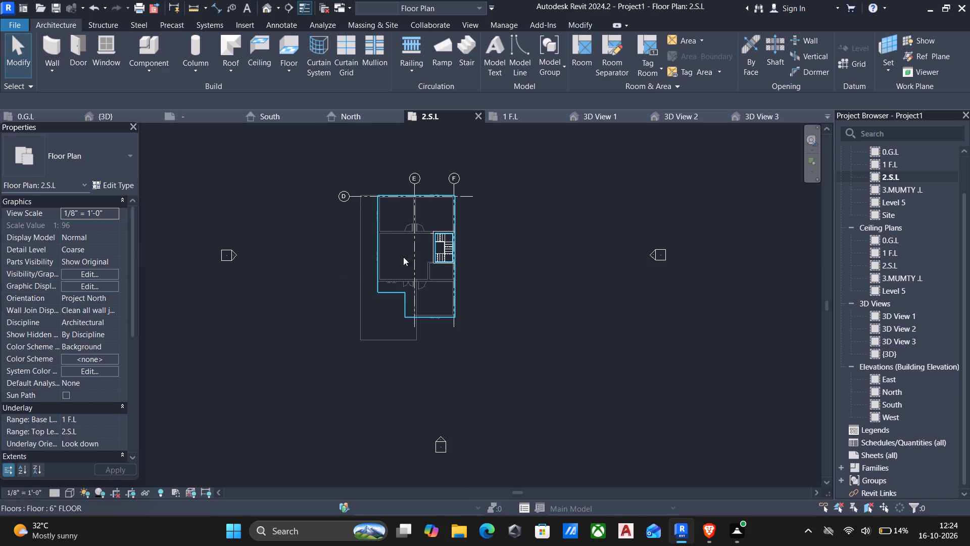
double_click(920, 192)
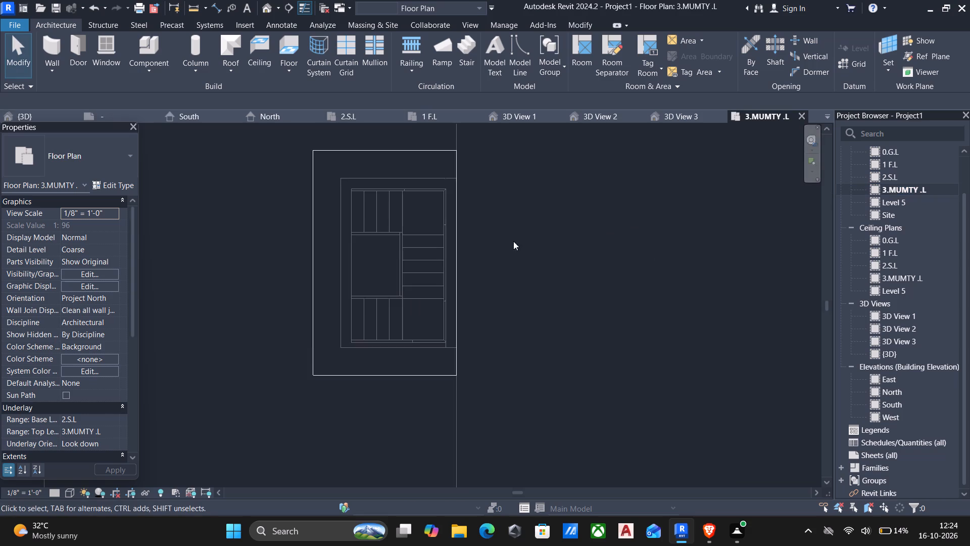
scroll(442, 252, down, 2)
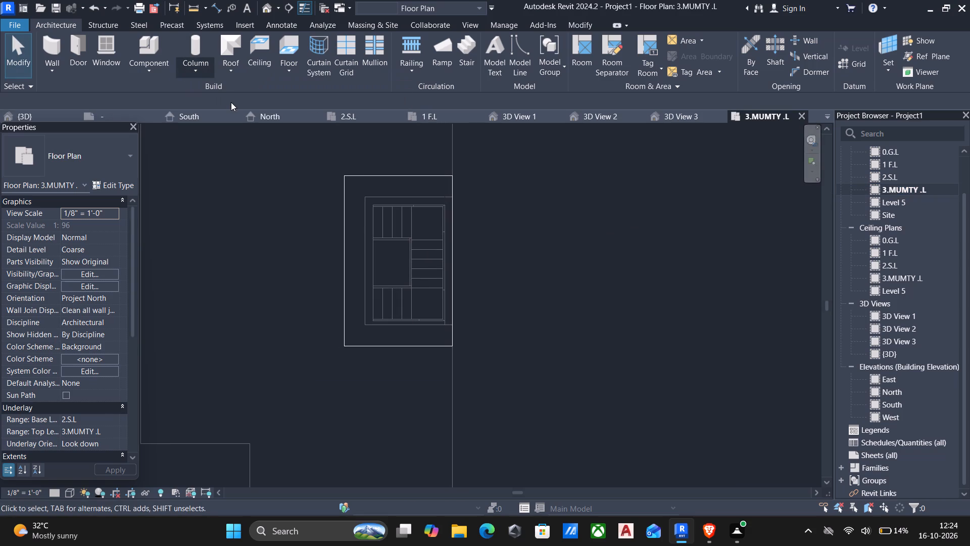
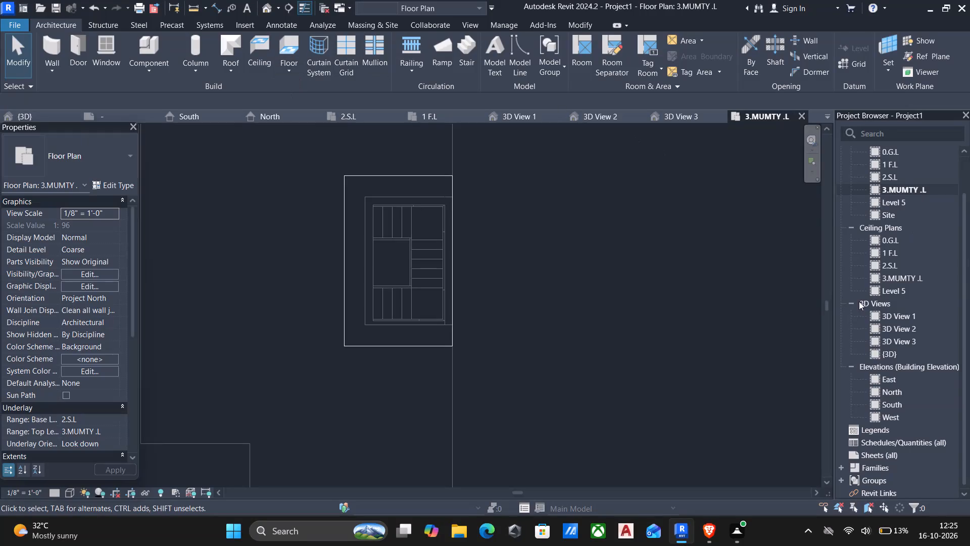
In the 1 F.L floor plan, start a wall and duplicate the 9" wall type as 4" wall.
double_click(911, 162)
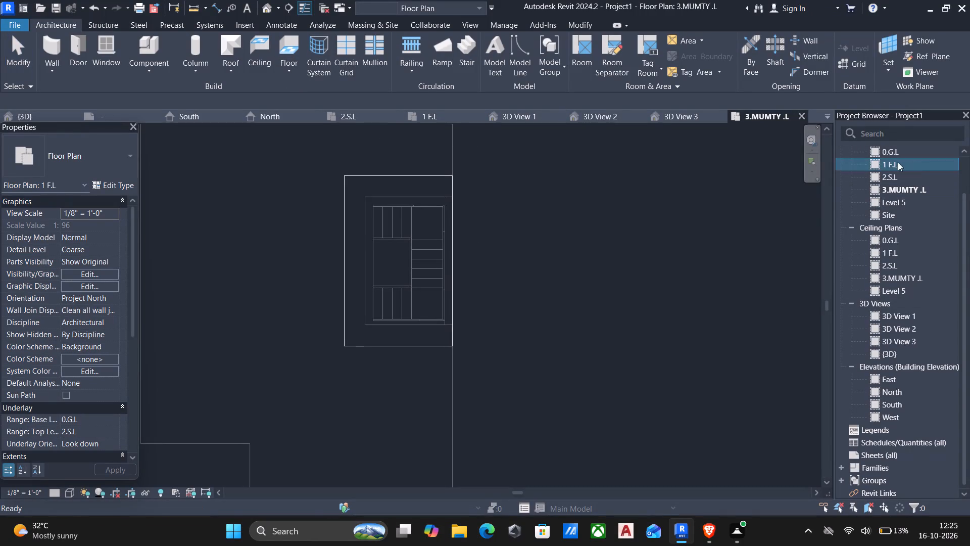
middle_drag(486, 296, 592, 261)
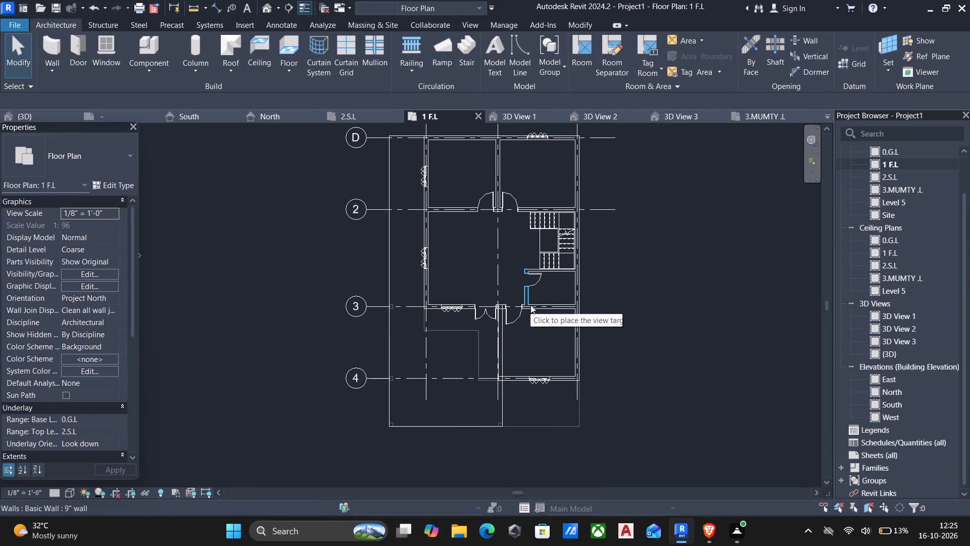
scroll(494, 389, up, 4)
text(wa)
click(115, 184)
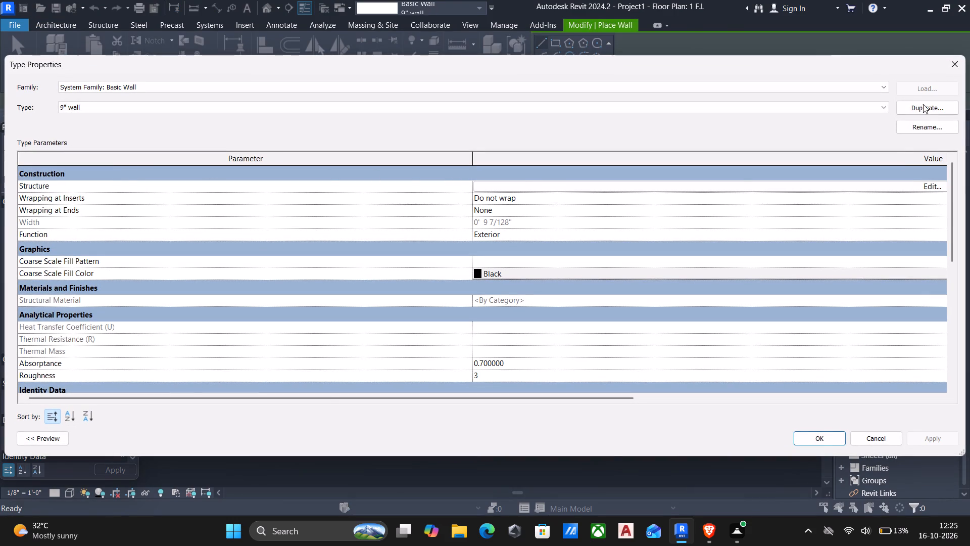
click(923, 107)
key(BackSpace)
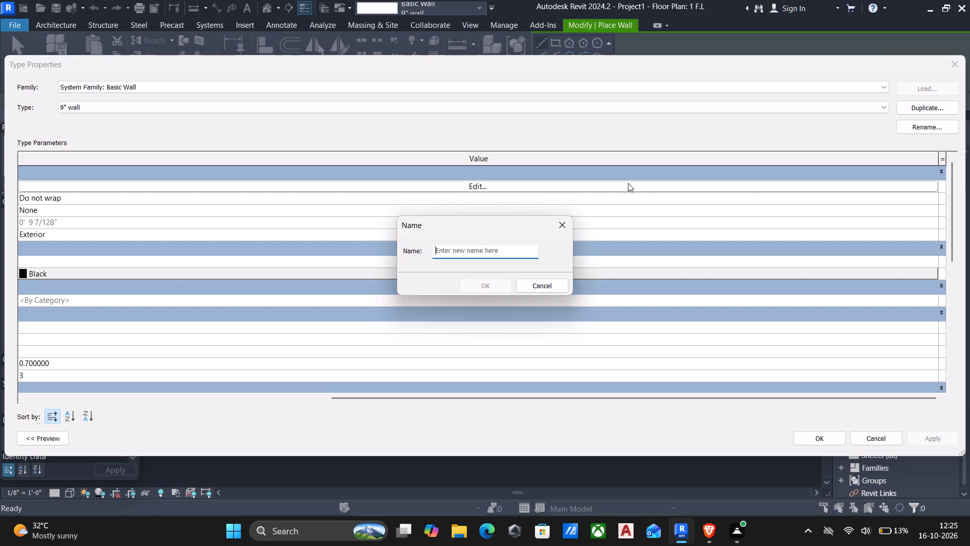
key(4)
key(shift+quotedbl)
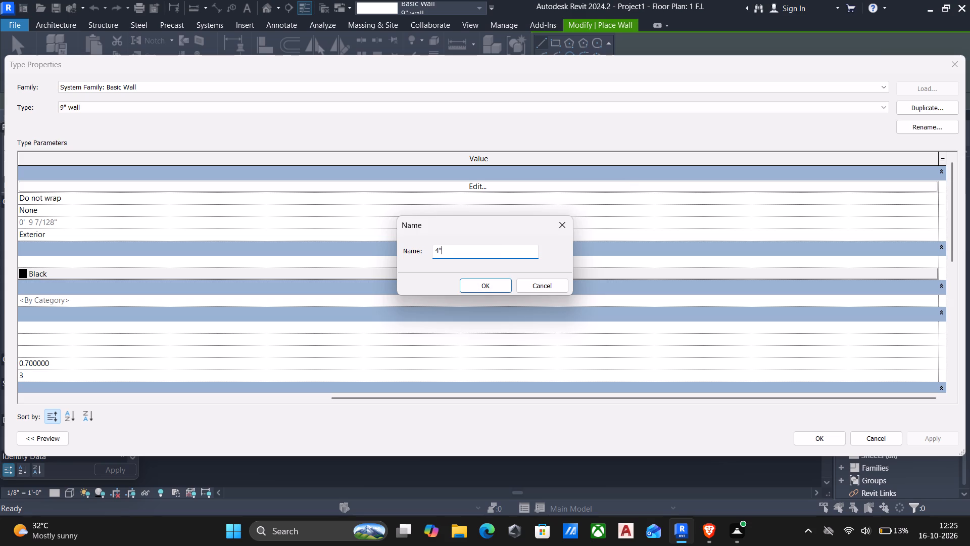
key(space)
text(wall)
click(492, 283)
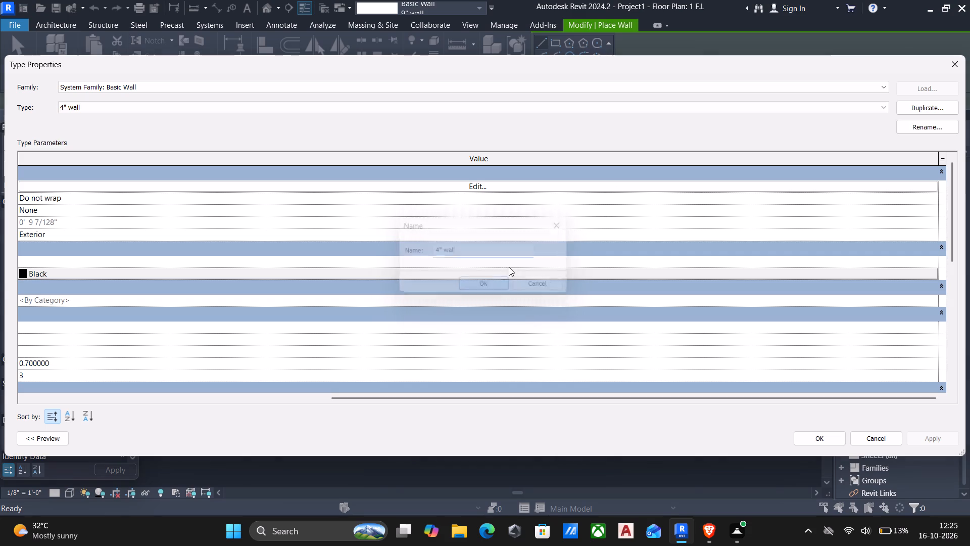
Set the structure layer thickness of the 4" wall type to 4" and apply the type change.
click(473, 186)
click(478, 186)
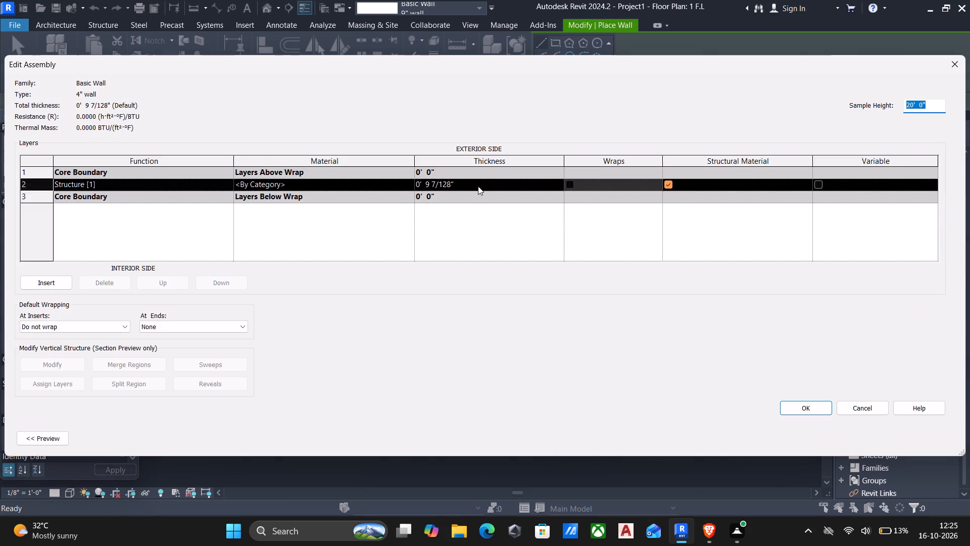
key(6)
key(BackSpace)
key(BackSpace)
text(4")
key(space)
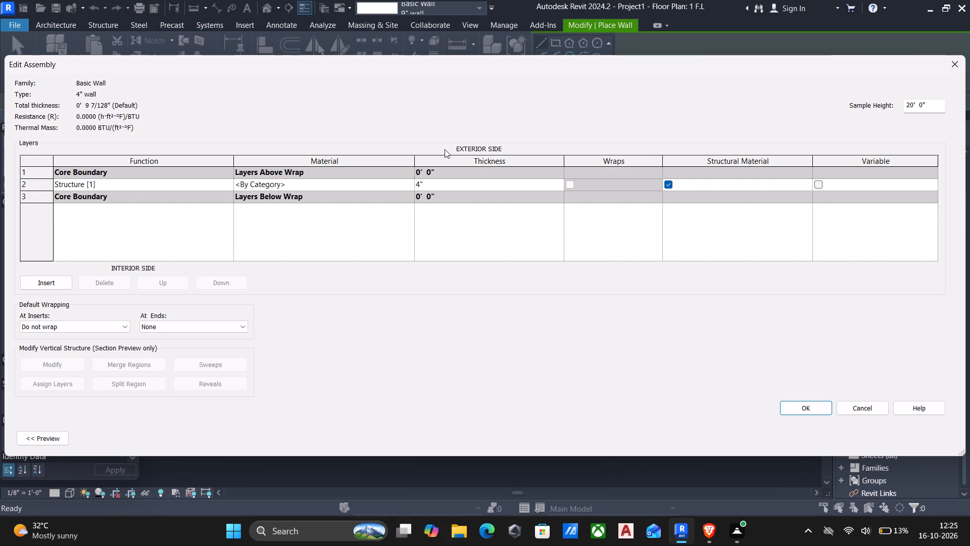
click(803, 403)
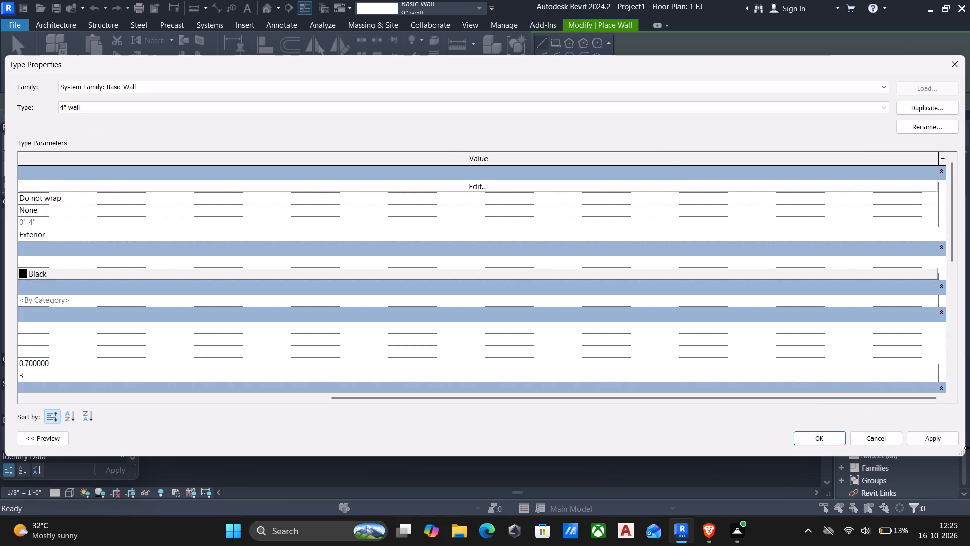
click(952, 445)
click(811, 442)
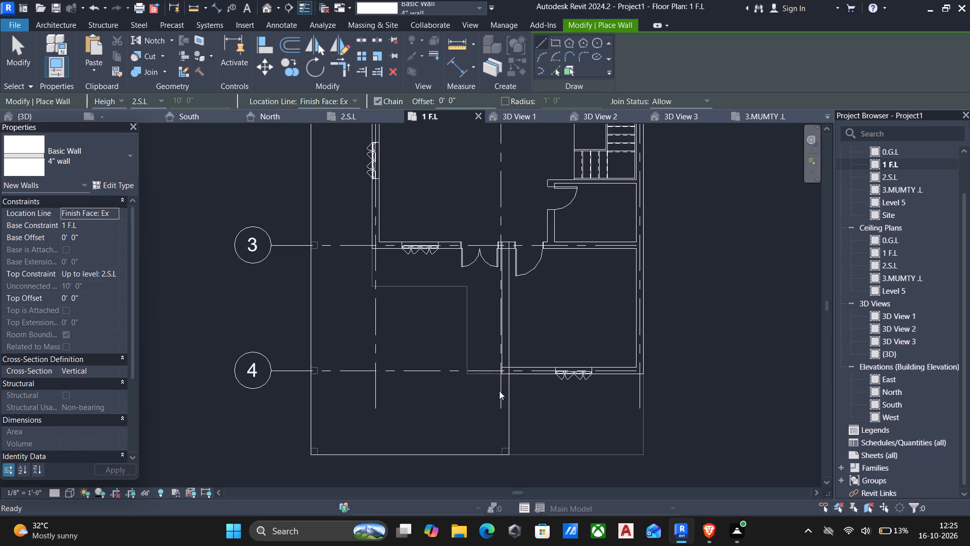
Draw 4" walls from the room corner at grid 4 to the slab corner and along the front slab edge, about 21'-5" long.
scroll(523, 350, up, 4)
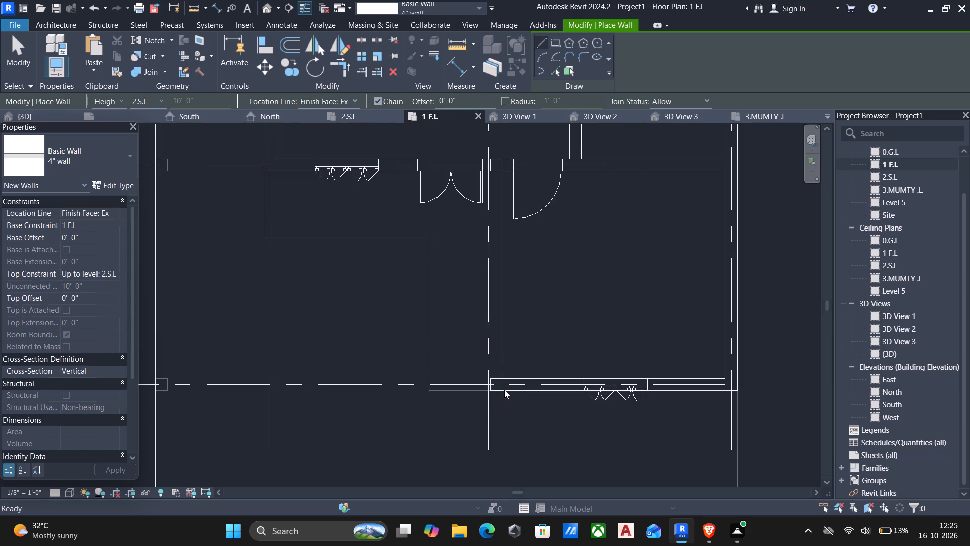
click(502, 390)
middle_drag(494, 433, 512, 288)
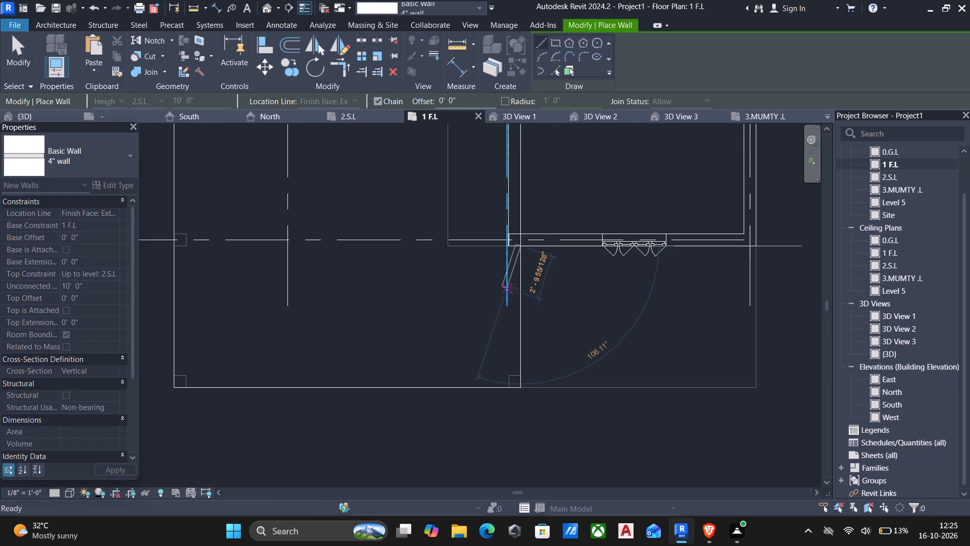
scroll(517, 391, up, 4)
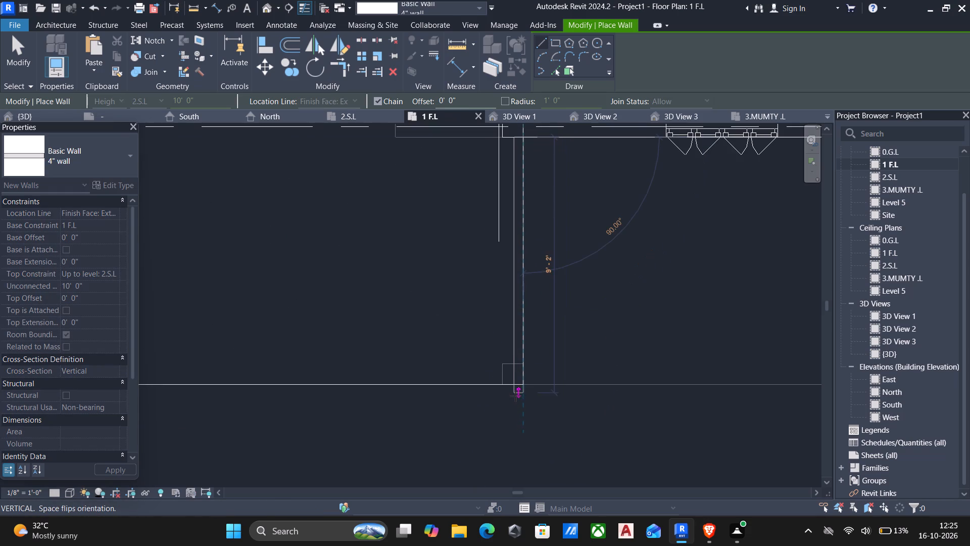
click(521, 389)
middle_drag(410, 385, 551, 365)
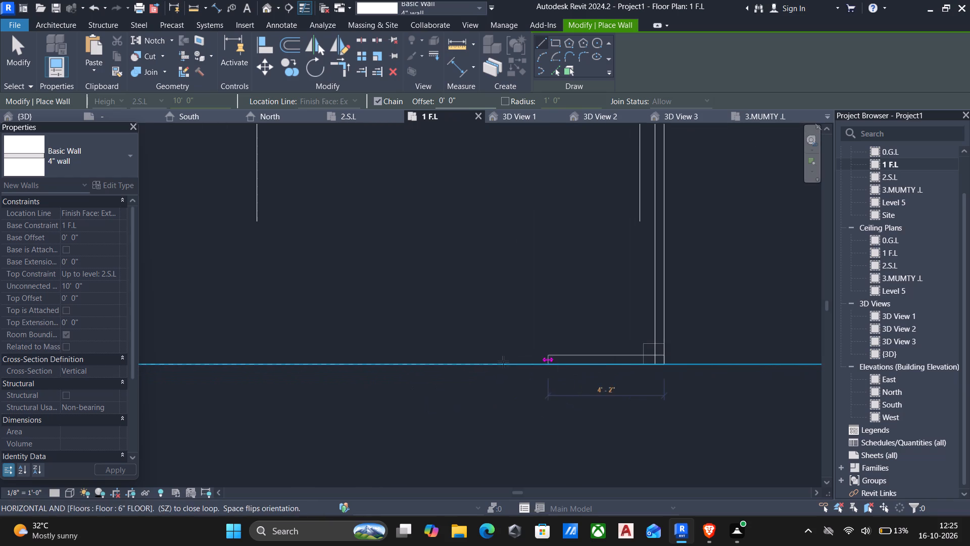
middle_drag(433, 361, 623, 361)
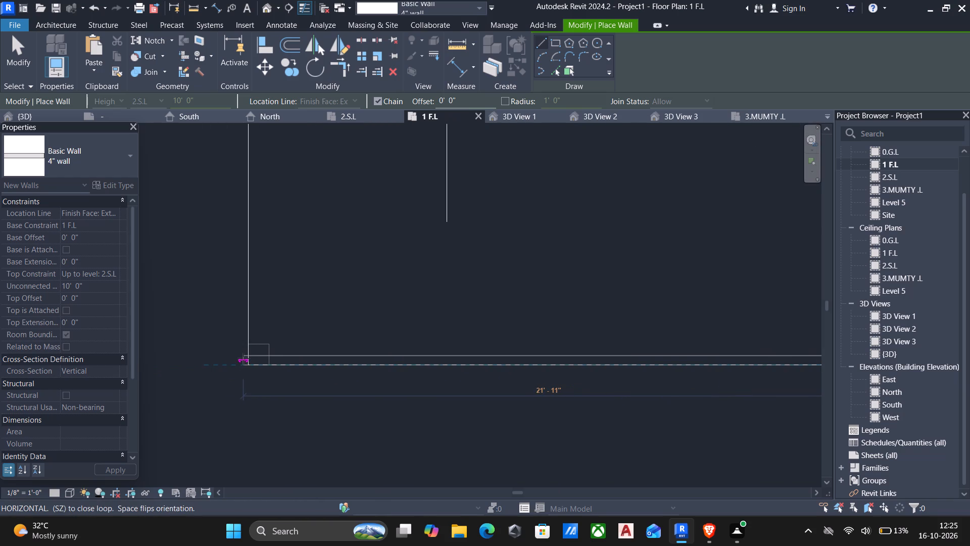
click(248, 359)
Continue the 4" wall from the front slab corner along the long side edge to the slab corner near grid D.
middle_drag(267, 268, 269, 404)
scroll(269, 404, down, 5)
middle_drag(270, 268, 251, 498)
scroll(251, 498, down, 3)
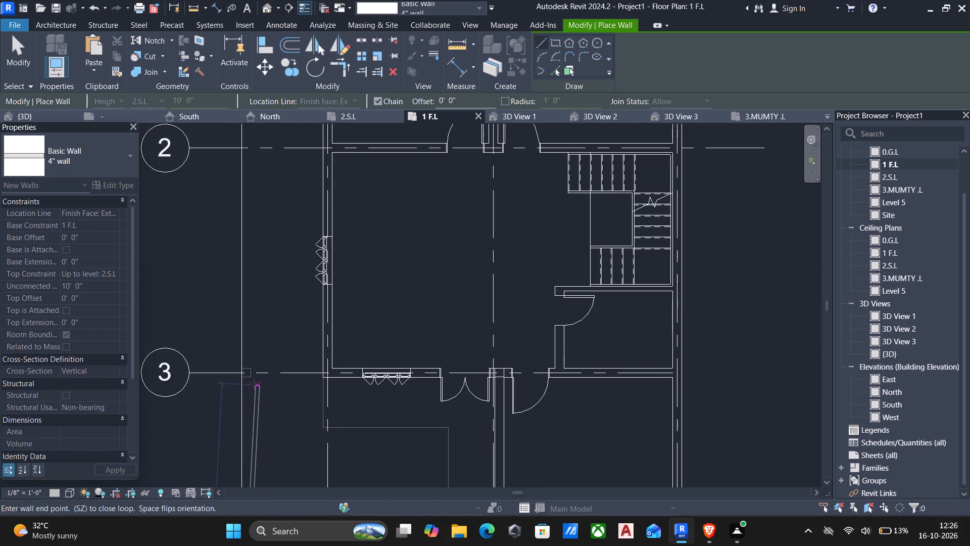
middle_drag(281, 372, 271, 542)
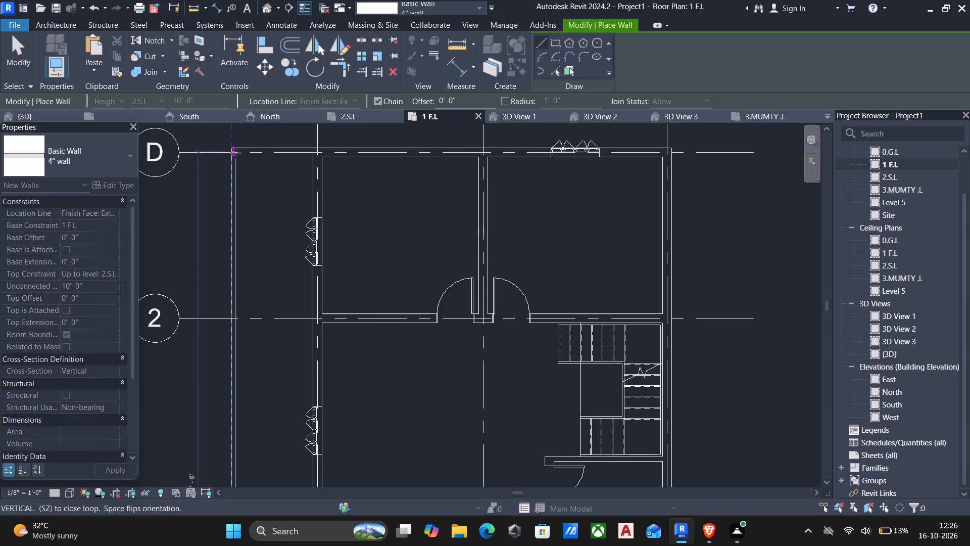
scroll(235, 150, up, 4)
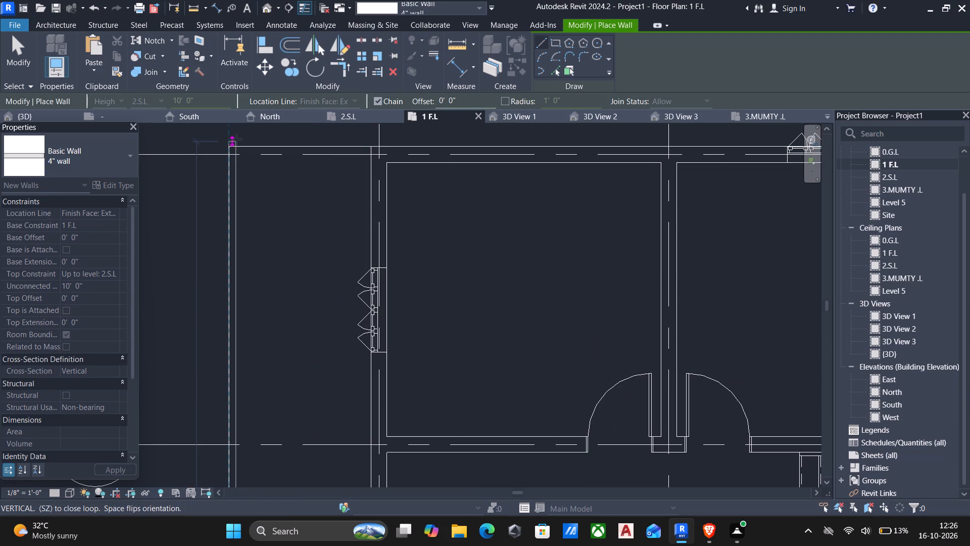
click(234, 146)
key(Escape)
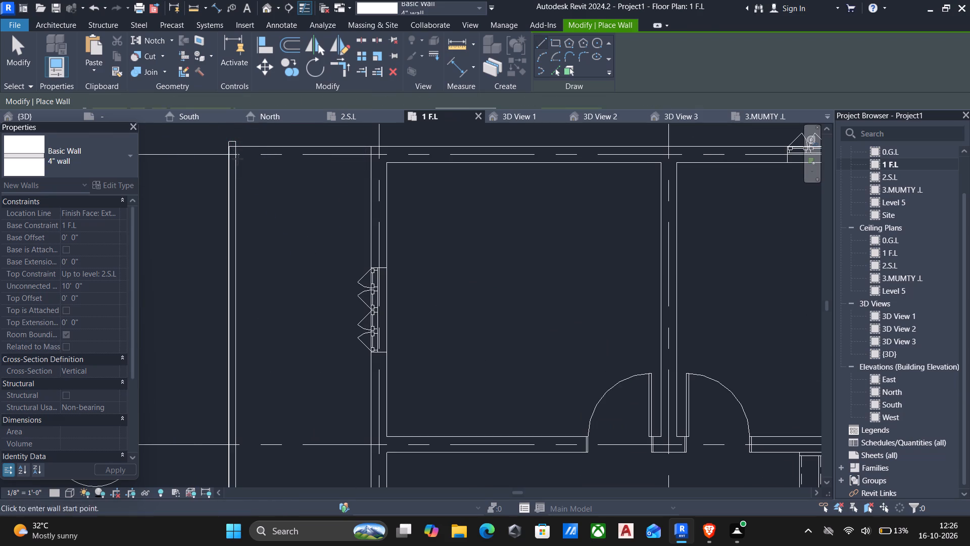
key(Escape)
Align the end of the long side 4" wall with the slab edge at grid D.
text(al)
click(260, 148)
click(235, 139)
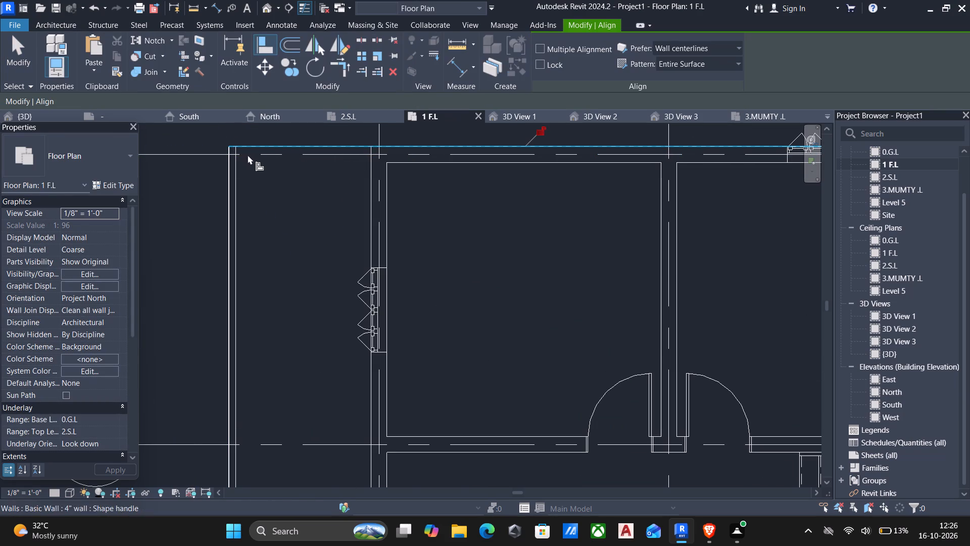
key(Escape)
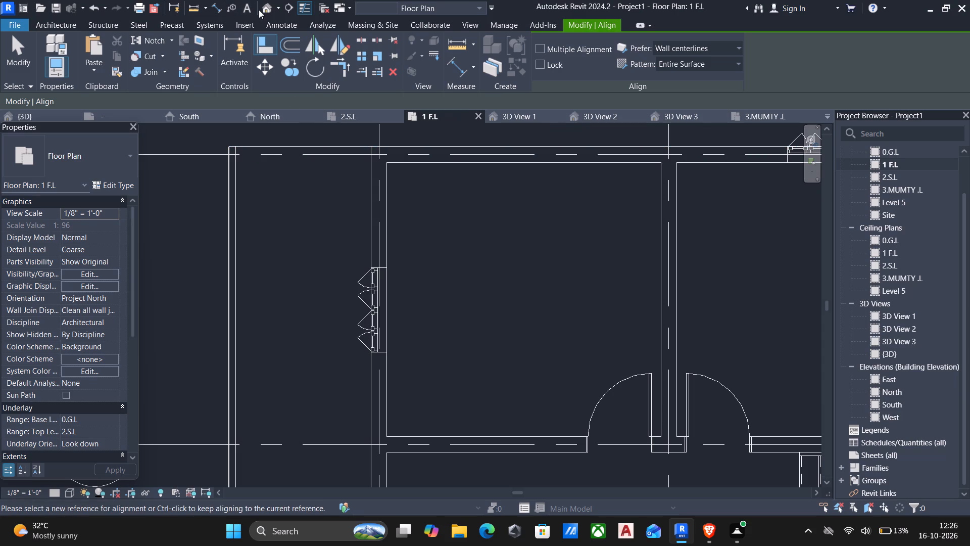
In the 3D view, select all three 4" walls and make their top constraint Unconnected with a height of 6".
click(263, 10)
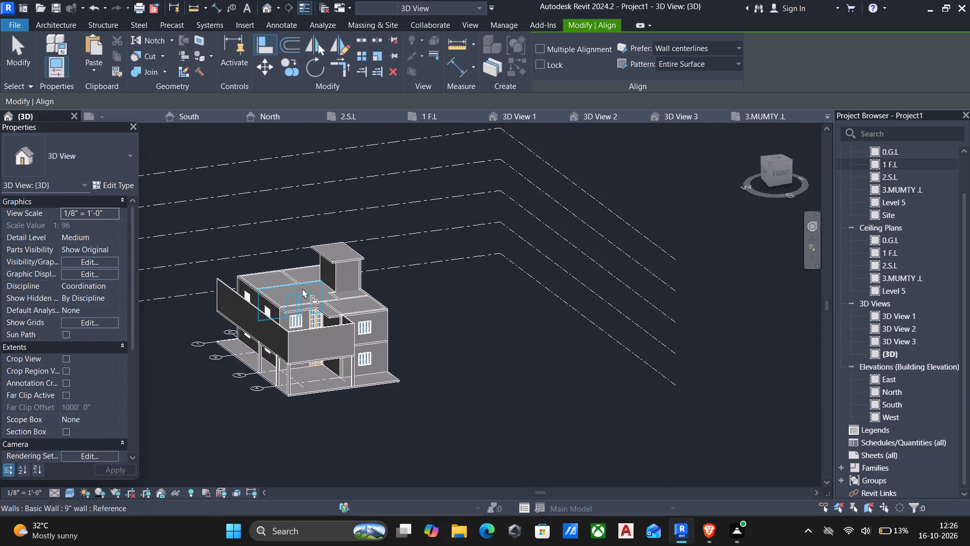
key(Escape)
click(316, 332)
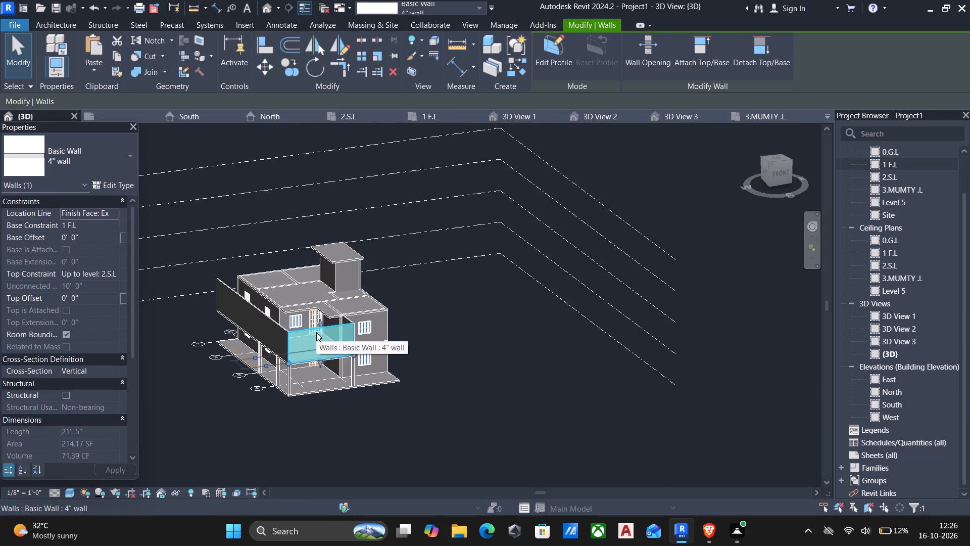
key(s)
key(a)
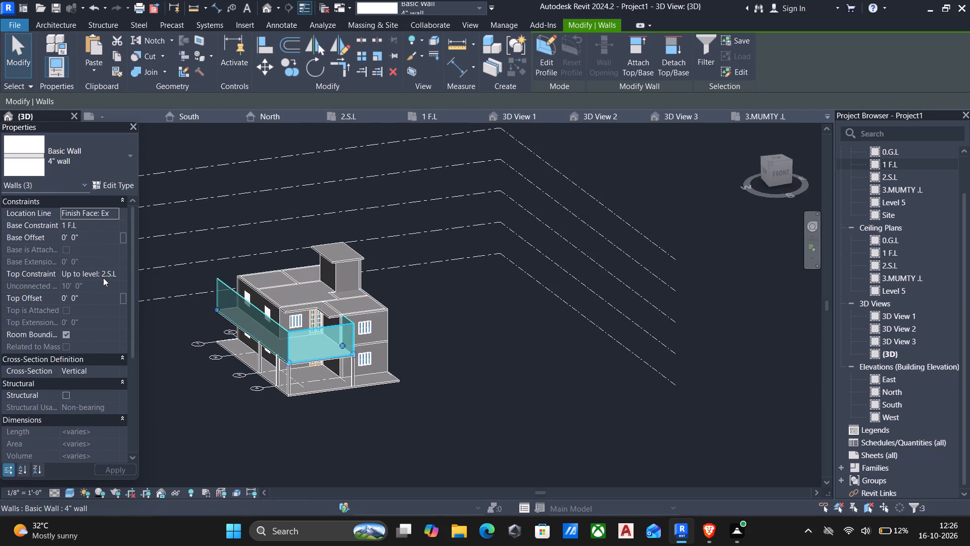
click(118, 273)
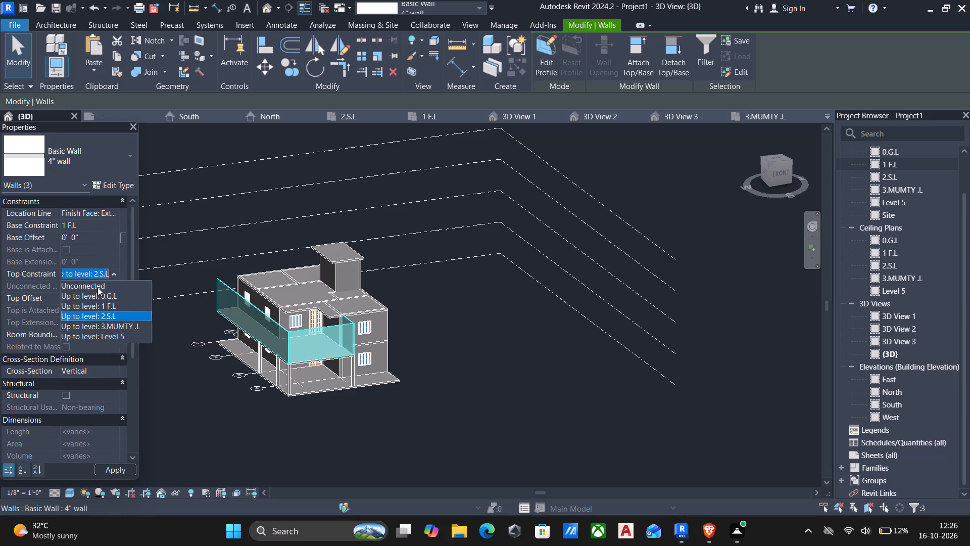
click(98, 286)
click(94, 287)
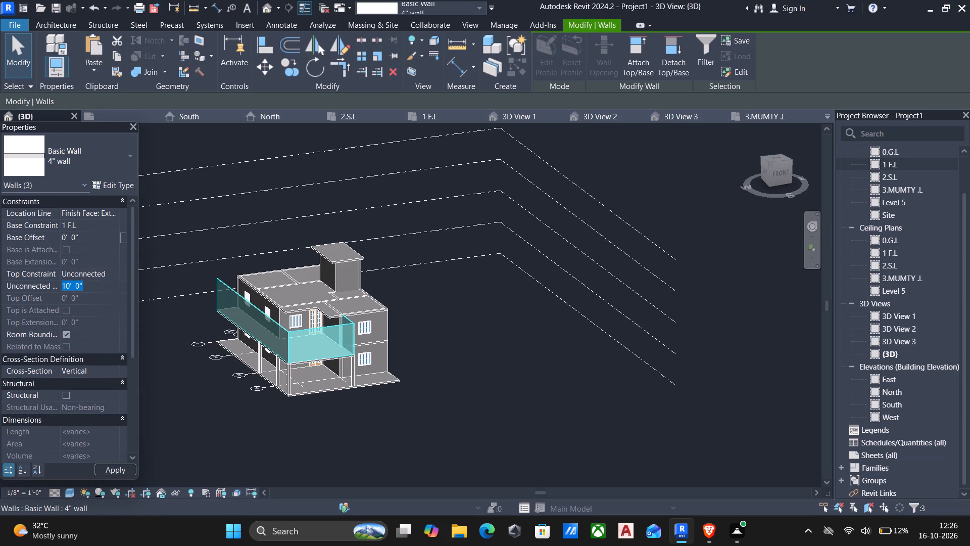
key(6)
key(shift+quotedbl)
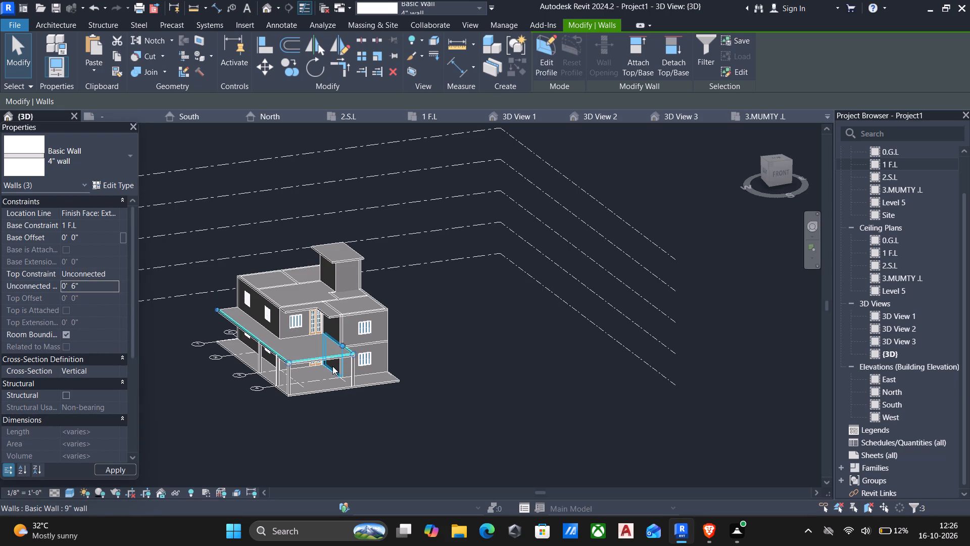
key(Escape)
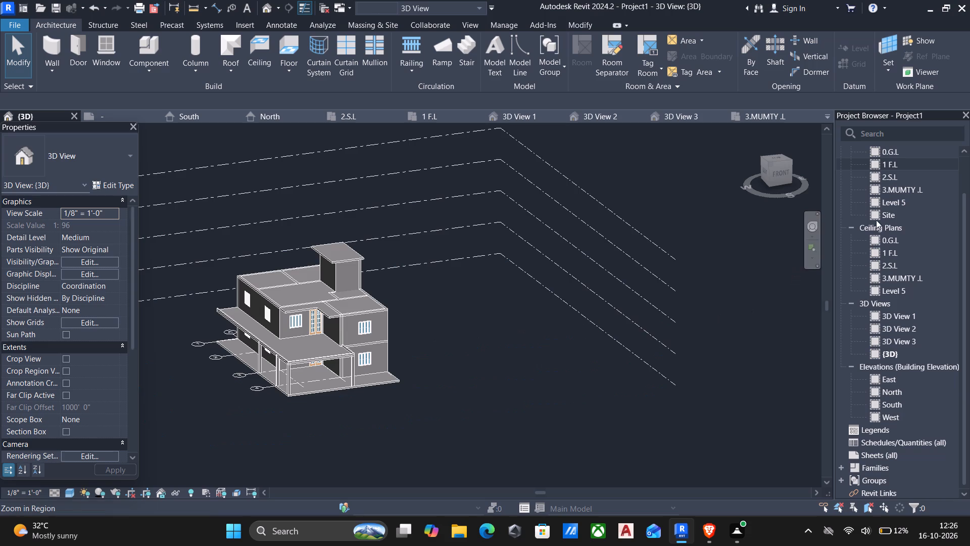
Start a Handrail - Rectangular railing path in the 1 F.L floor plan with a base offset of 3".
double_click(902, 164)
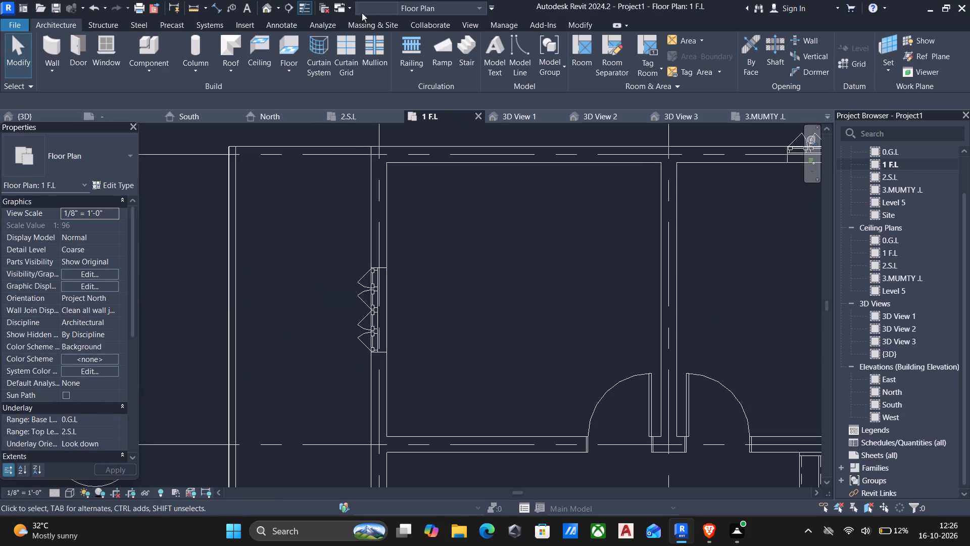
click(404, 48)
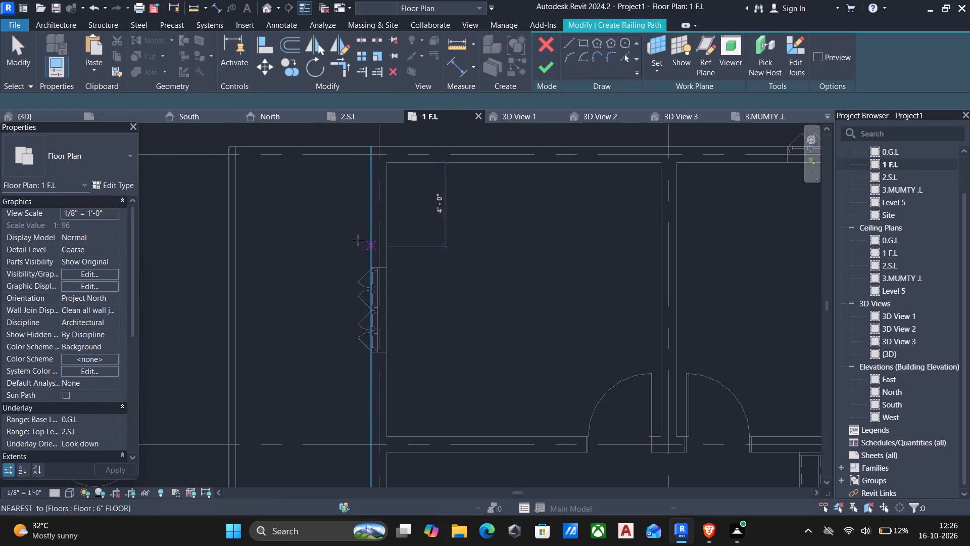
scroll(327, 257, down, 3)
middle_drag(304, 277, 327, 244)
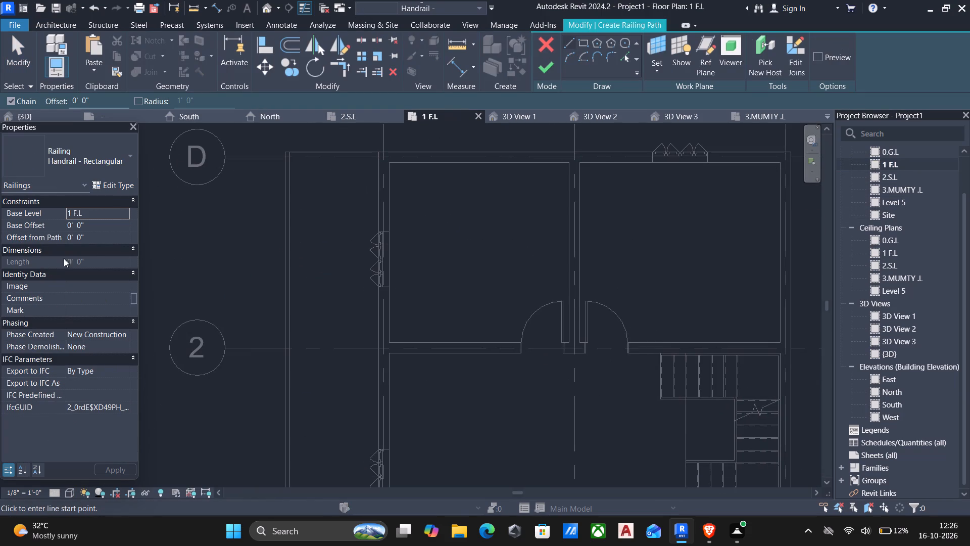
click(102, 227)
text(3")
Draw the first railing path segment along the 4" wall's centreline from the house wall at grid 4 to the front slab corner, about 8' 8 1/2".
scroll(345, 381, down, 4)
middle_drag(348, 374, 400, 259)
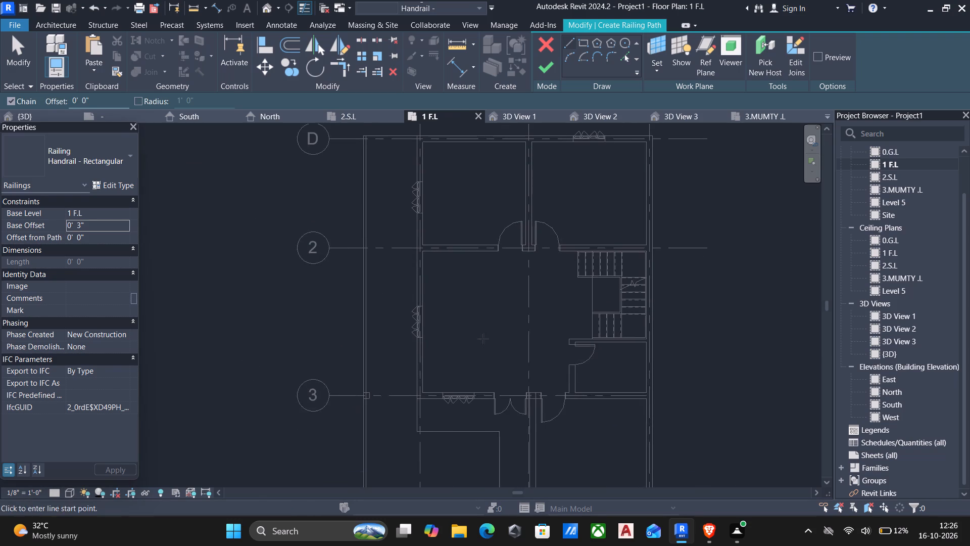
middle_drag(479, 340, 477, 249)
middle_drag(514, 386, 497, 323)
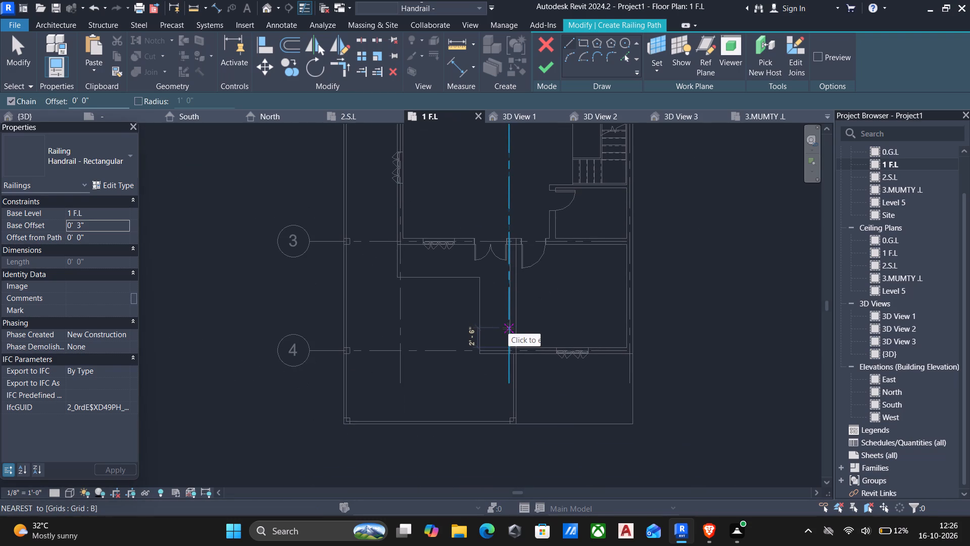
scroll(528, 381, up, 9)
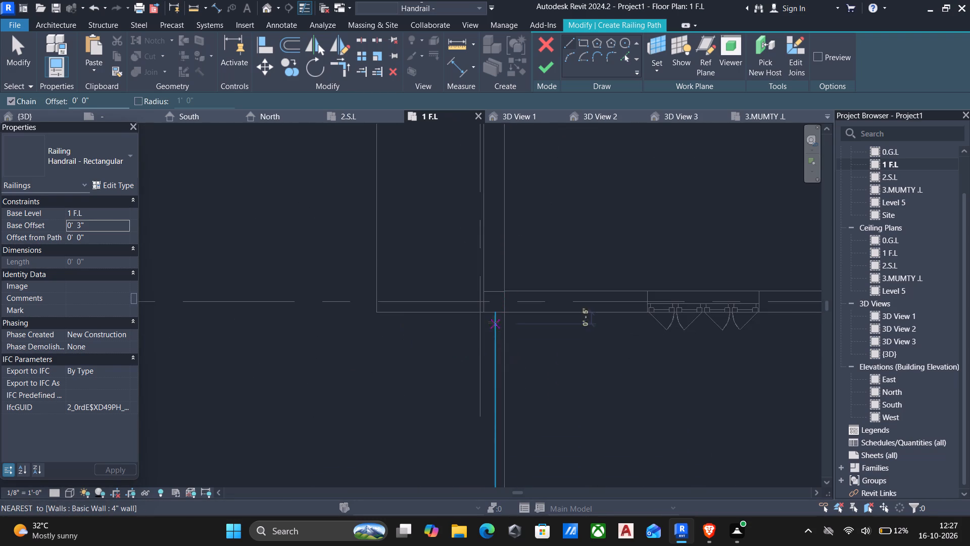
scroll(491, 321, up, 4)
click(508, 308)
scroll(506, 348, down, 7)
middle_drag(512, 384, 501, 300)
scroll(503, 422, up, 4)
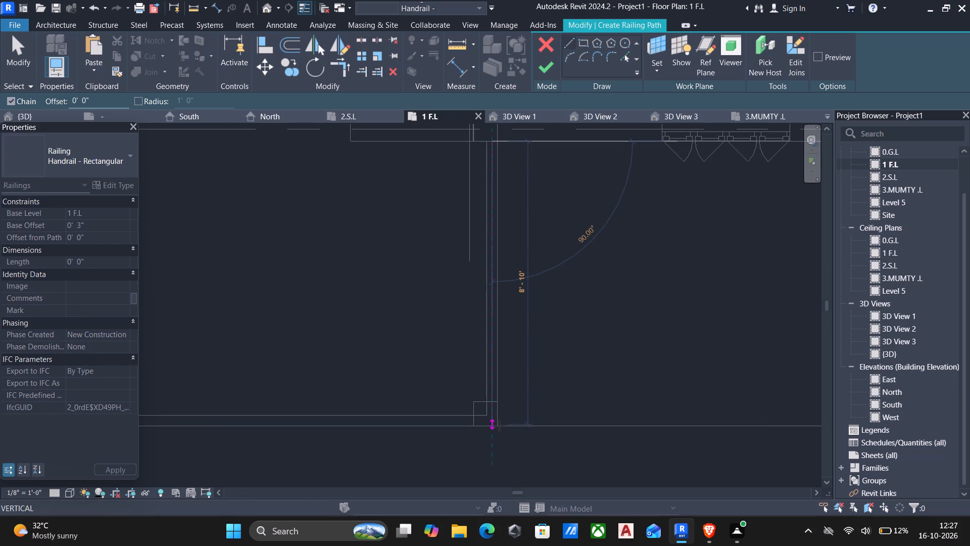
scroll(498, 422, up, 4)
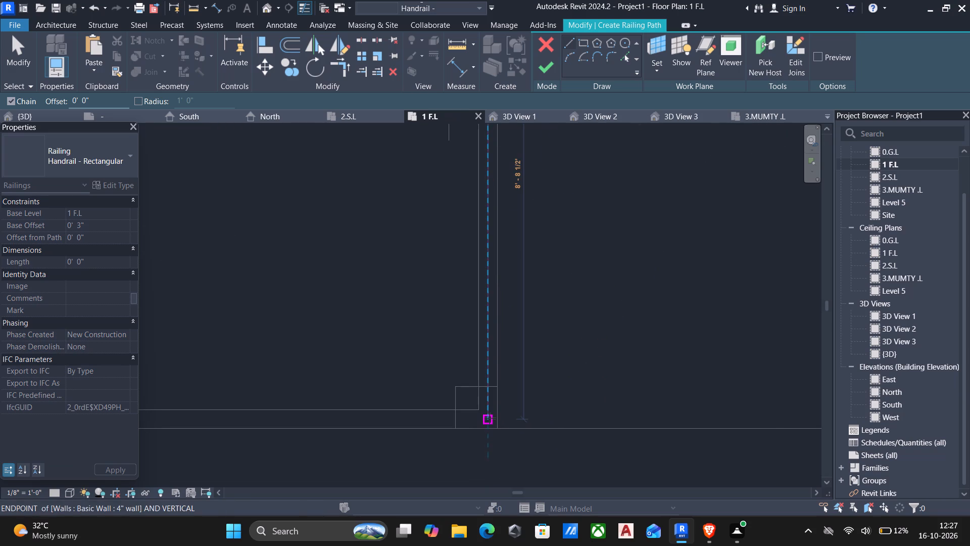
click(490, 418)
Continue the railing path along the centreline of the front 4" wall to the opposite slab corner, about 21' 6" long.
scroll(357, 421, up, 1)
middle_drag(355, 421, 380, 414)
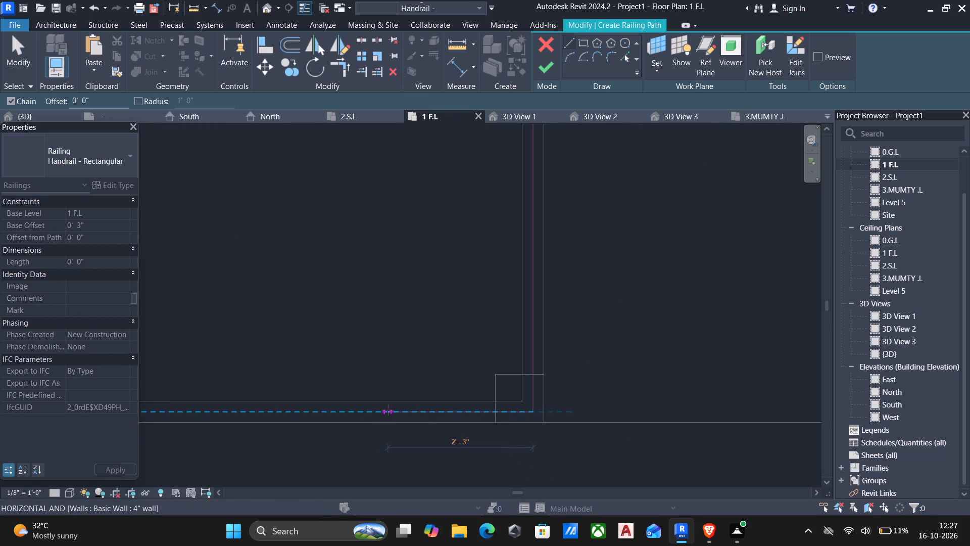
scroll(387, 409, down, 5)
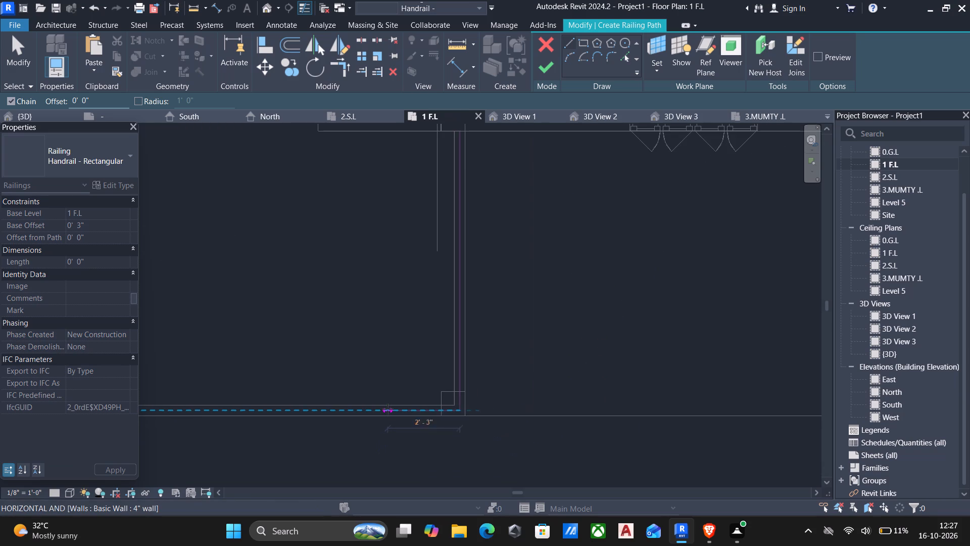
middle_drag(387, 409, 506, 394)
scroll(506, 394, down, 4)
middle_drag(408, 407, 613, 372)
scroll(344, 363, up, 4)
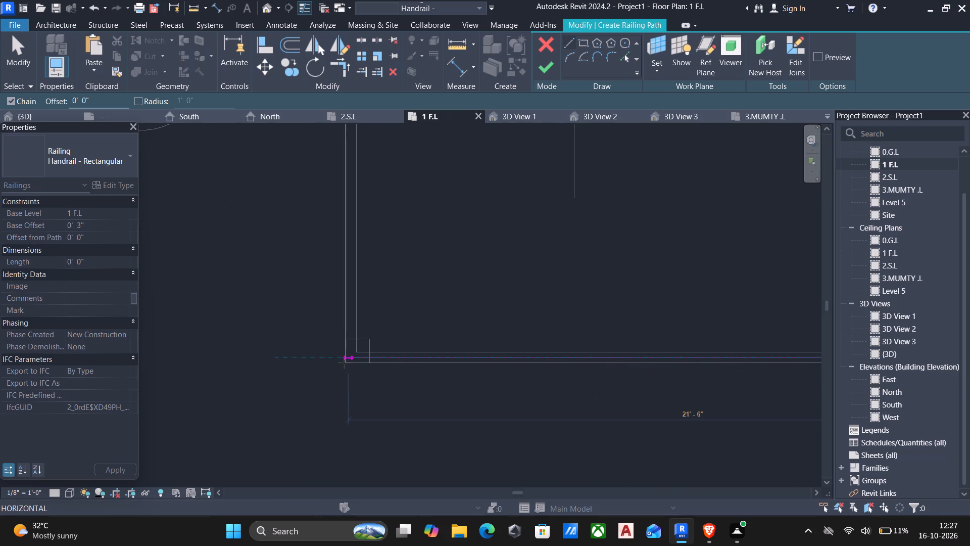
click(350, 357)
Extend the railing path along the long side 4" wall to the slab edge at grid D and finish the railing.
middle_drag(368, 279, 373, 378)
scroll(375, 380, down, 4)
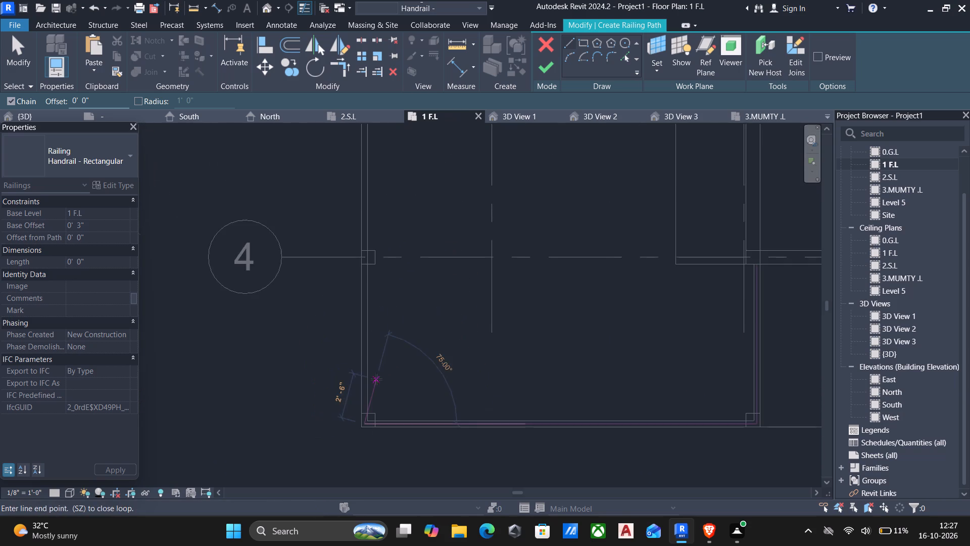
scroll(376, 379, down, 1)
middle_drag(369, 258, 359, 372)
scroll(359, 372, down, 1)
middle_drag(356, 199, 351, 320)
middle_drag(351, 212, 329, 379)
middle_drag(364, 156, 358, 348)
scroll(358, 348, down, 3)
scroll(341, 292, up, 10)
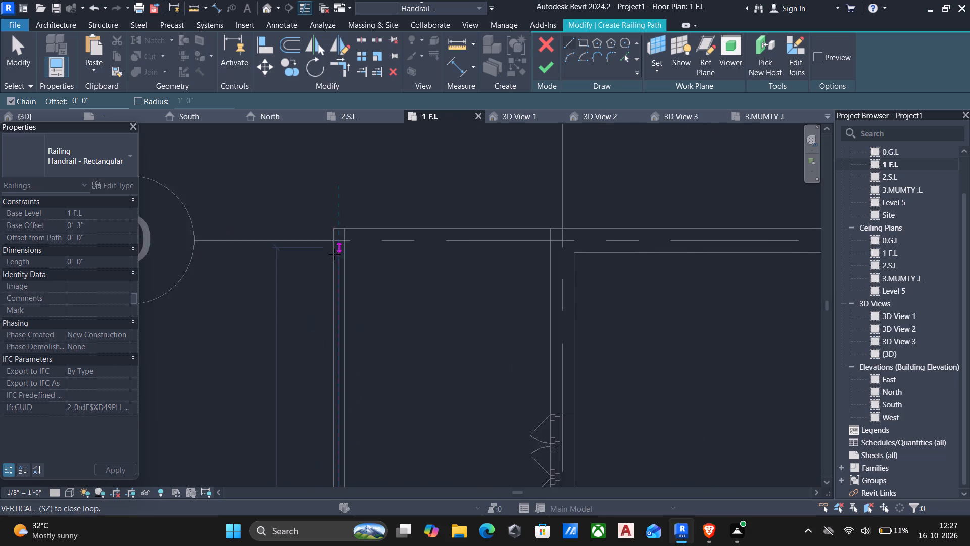
click(341, 223)
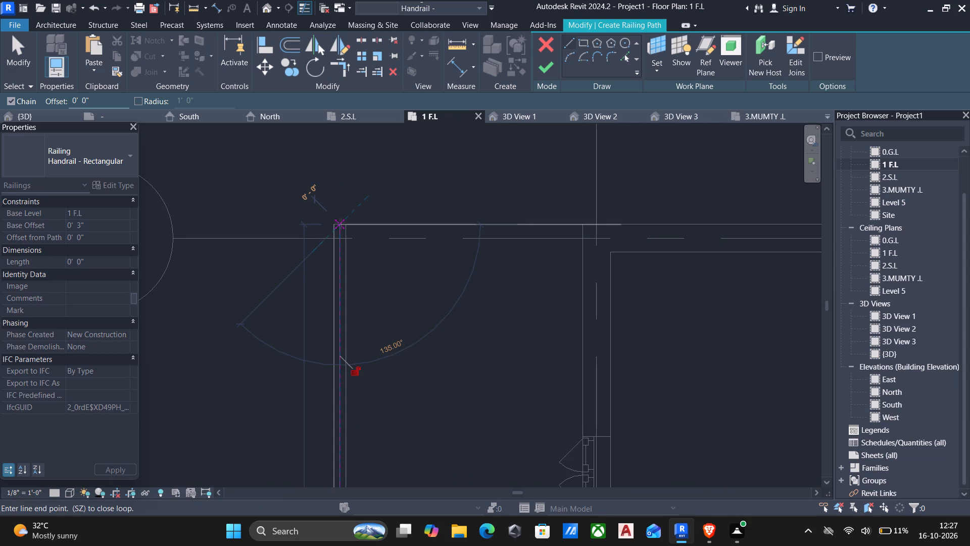
key(Escape)
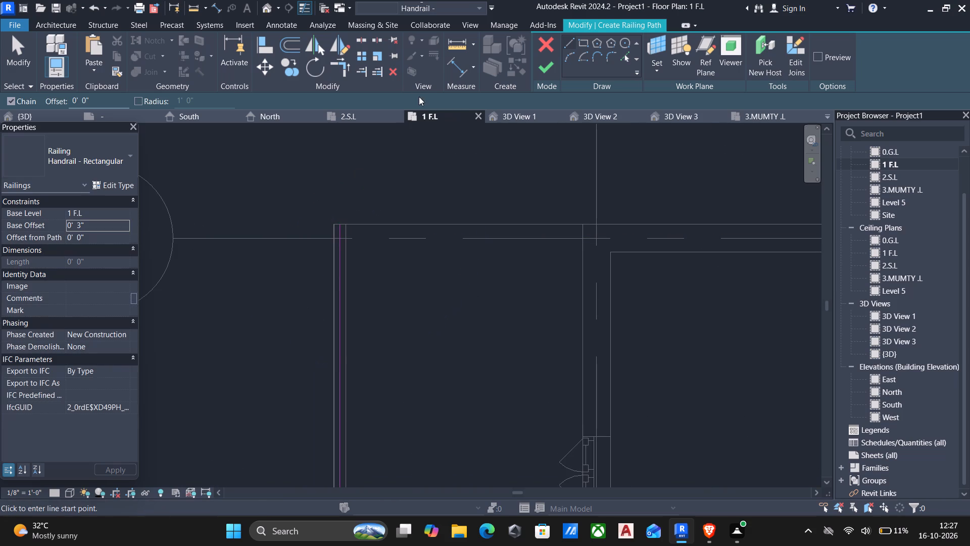
click(543, 66)
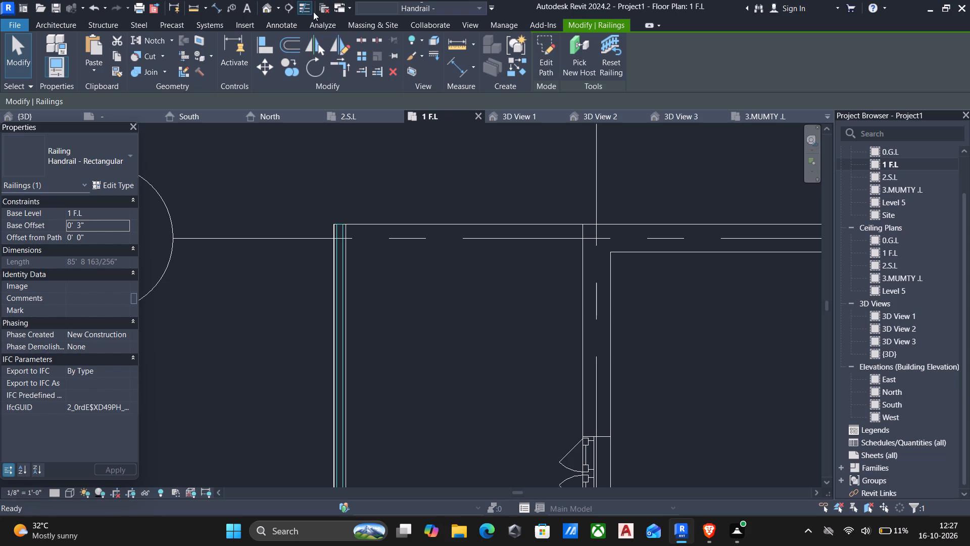
In the default 3D view, change the terrace railing's type to Glass Panel - Bottom Fill.
click(264, 6)
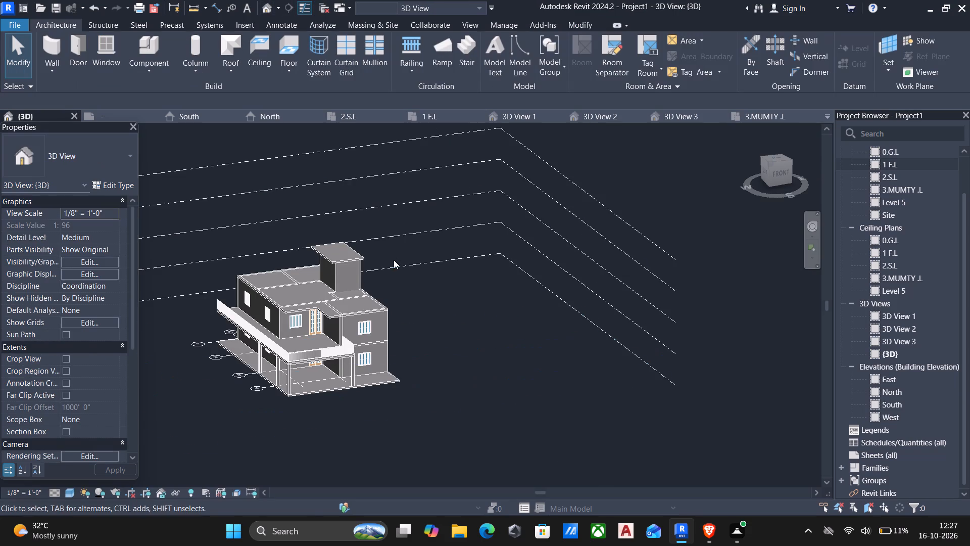
scroll(319, 272, up, 1)
middle_drag(319, 272, 423, 225)
scroll(409, 330, up, 4)
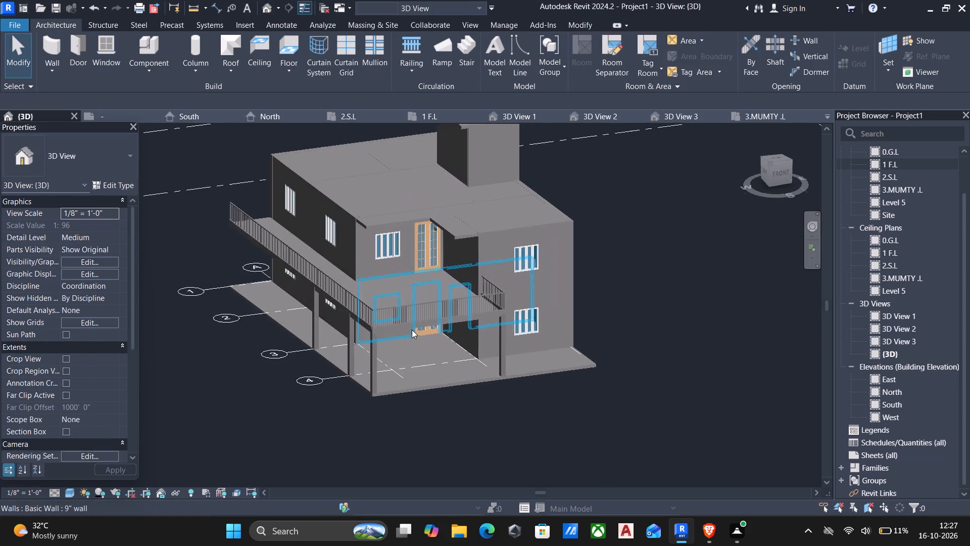
scroll(417, 308, up, 4)
click(417, 307)
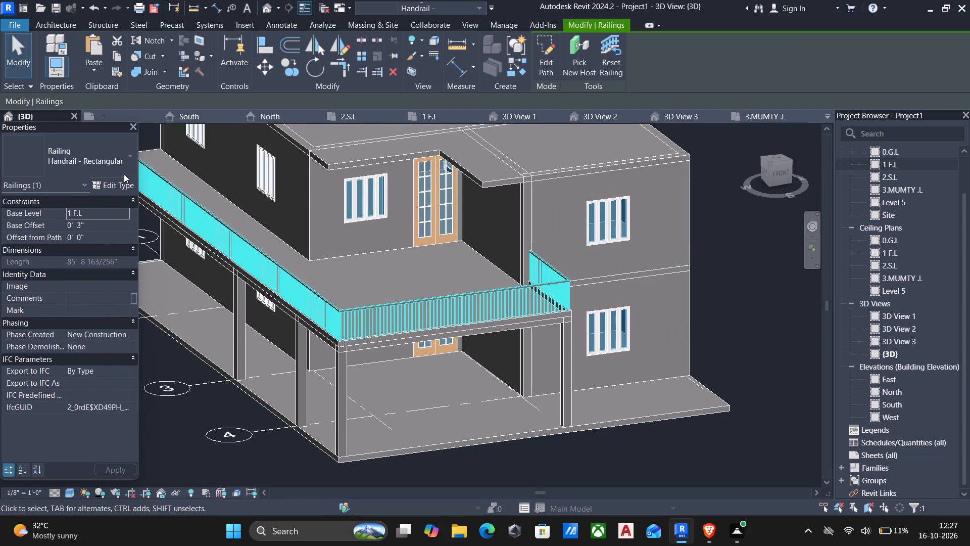
click(113, 151)
scroll(107, 234, down, 4)
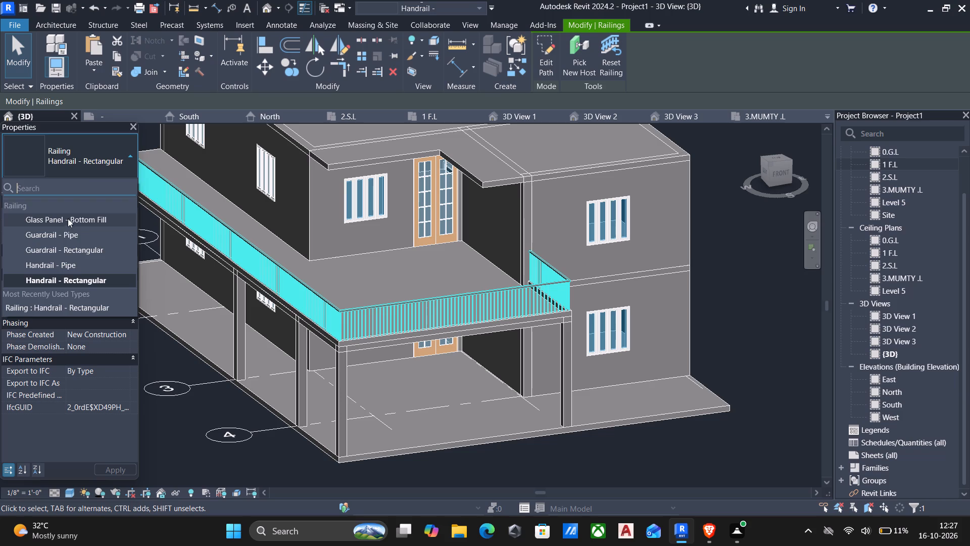
click(69, 218)
Examine the glass panel railing along the terrace edge and how it sits on the low wall at the front corner.
scroll(422, 300, up, 4)
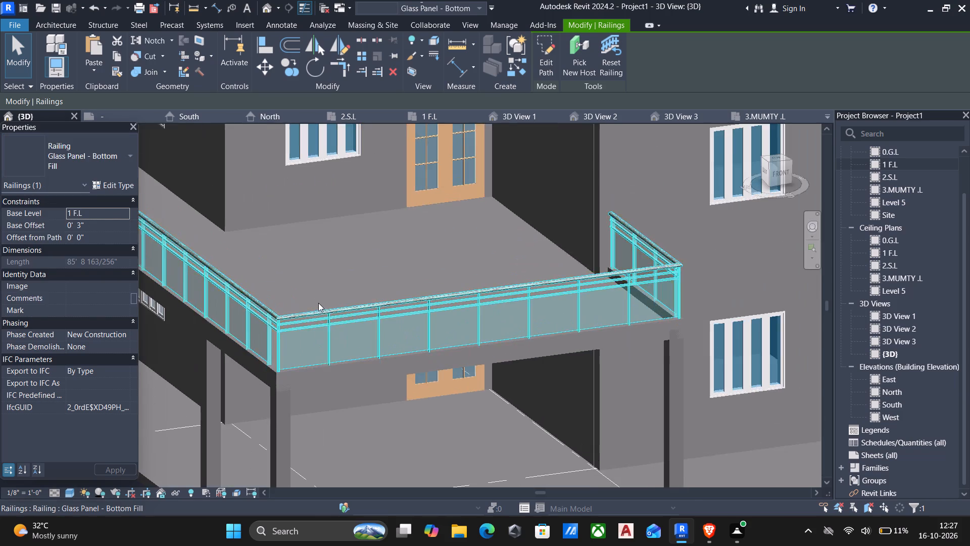
scroll(314, 307, up, 2)
middle_drag(321, 291, 433, 200)
middle_drag(371, 258, 408, 205)
scroll(448, 272, up, 4)
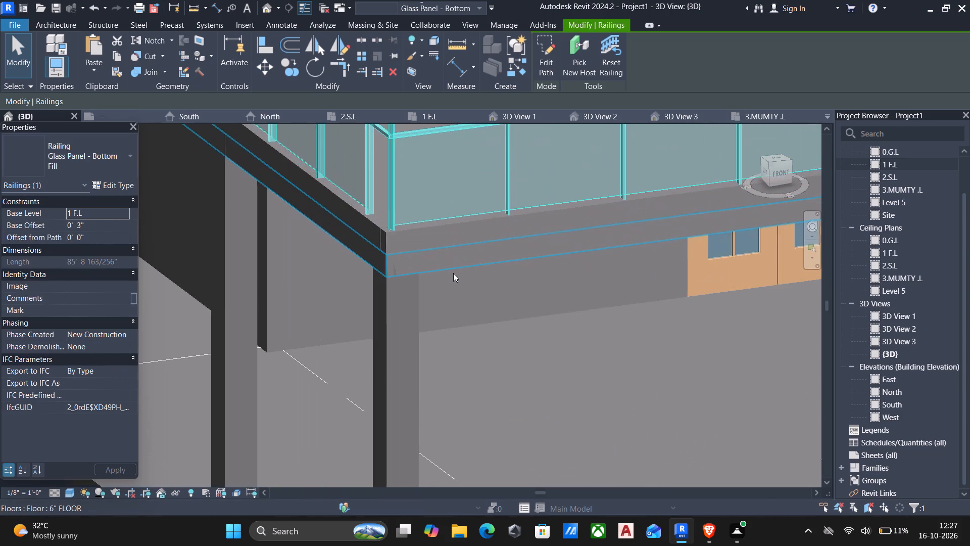
middle_drag(459, 260, 450, 373)
scroll(452, 375, down, 7)
middle_drag(463, 353, 456, 401)
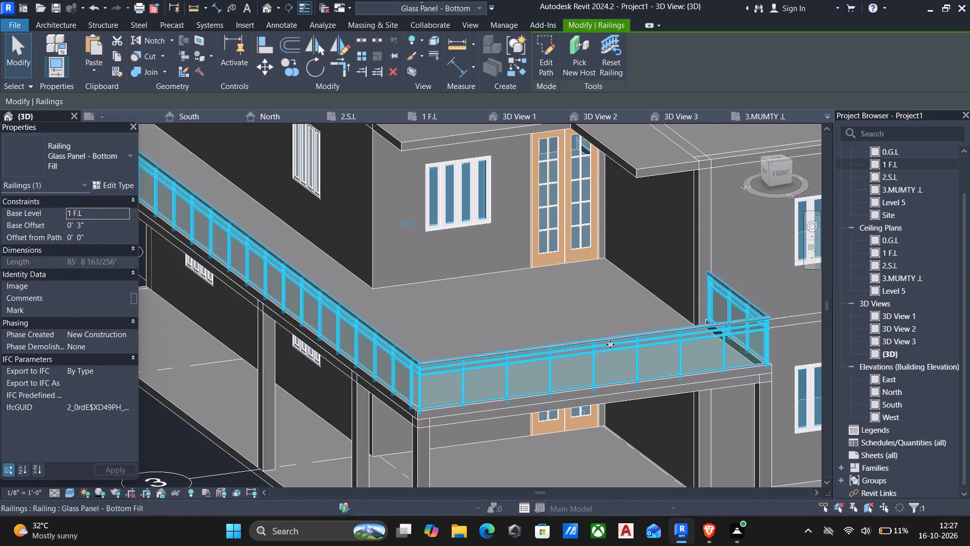
scroll(468, 321, down, 4)
middle_drag(449, 312, 469, 313)
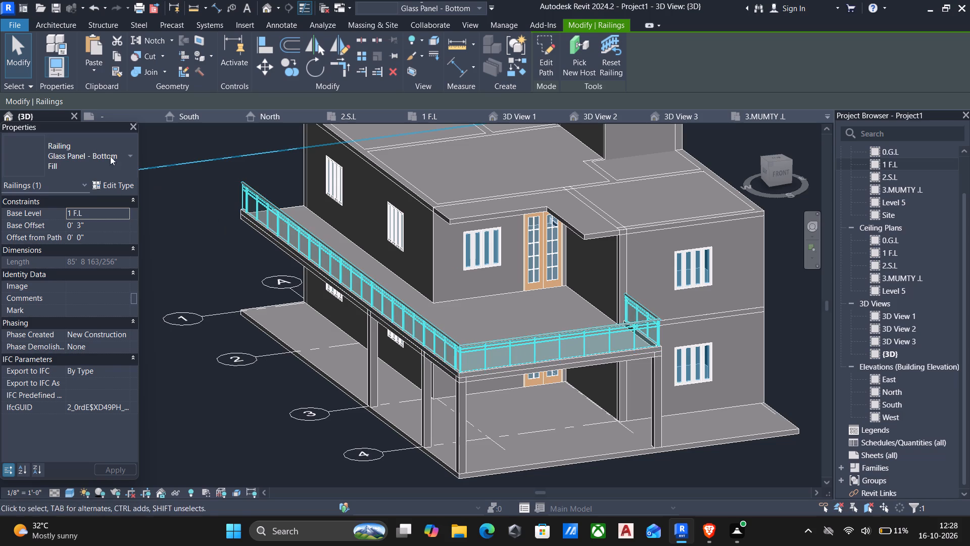
Create an in-place model in the Generic Models category, accepting its default name.
click(46, 23)
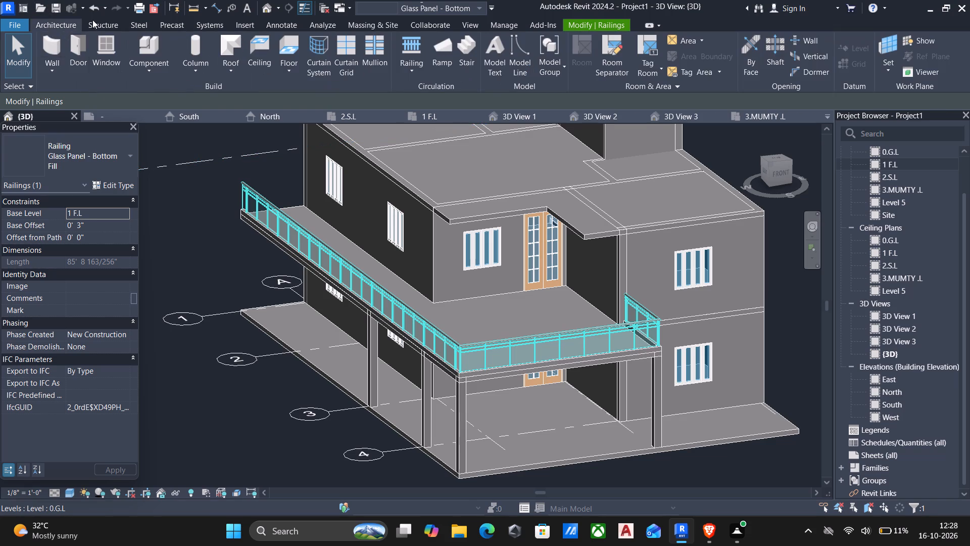
click(142, 68)
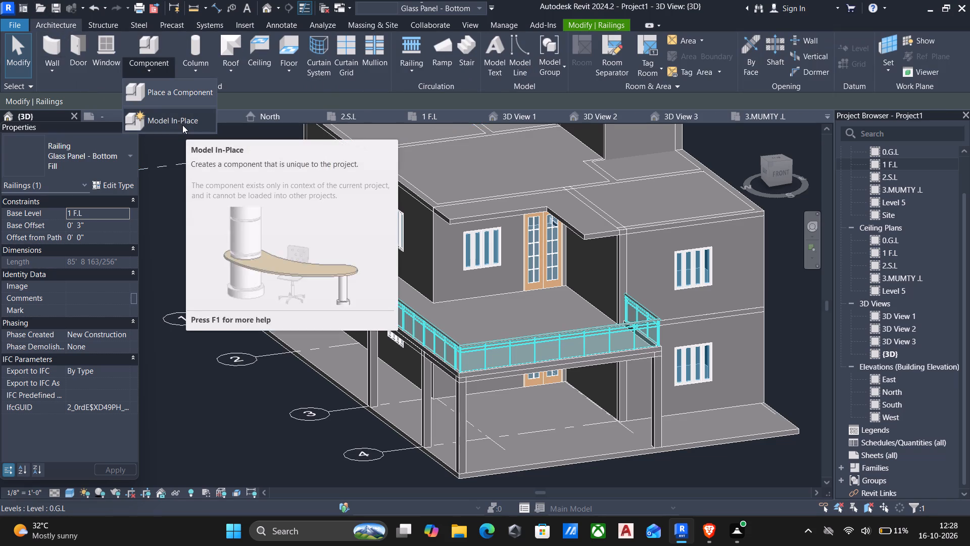
click(182, 125)
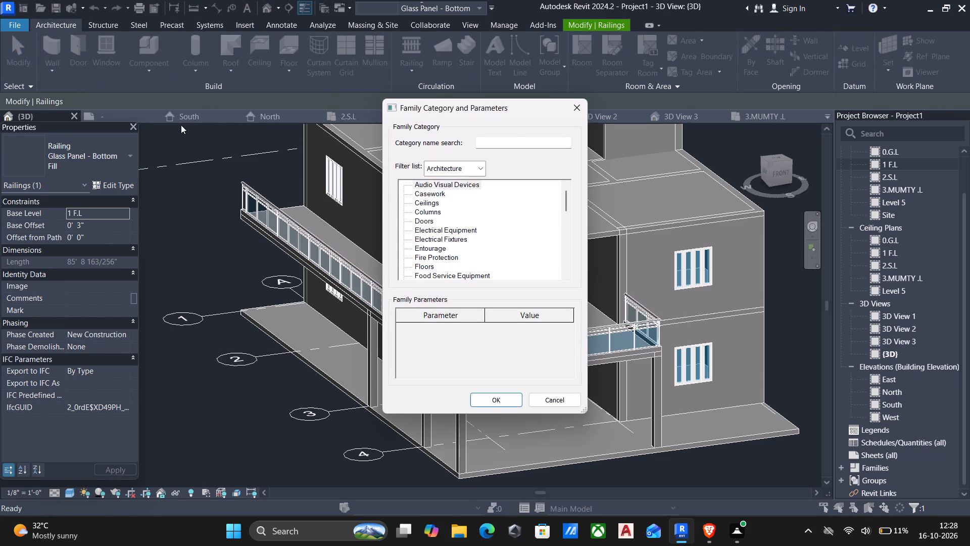
scroll(448, 247, down, 3)
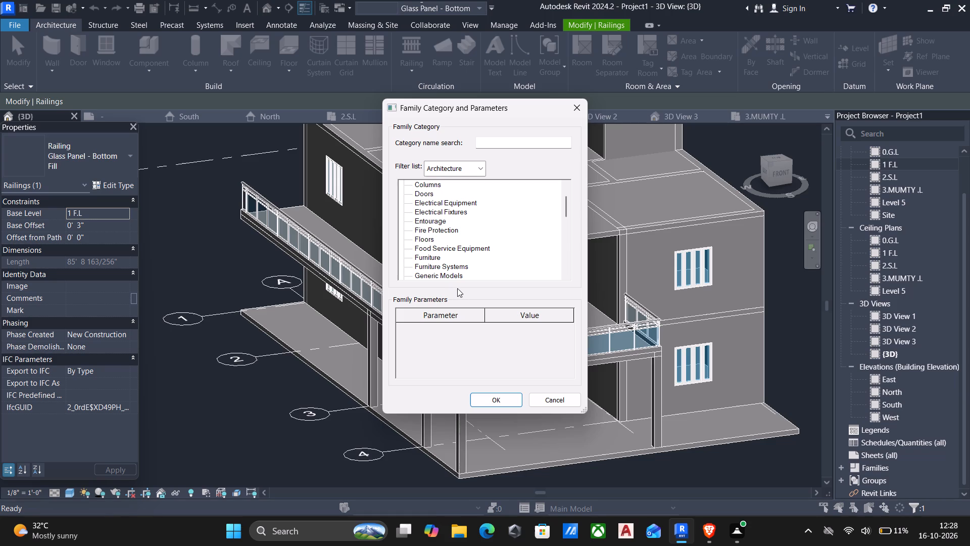
scroll(448, 232, down, 3)
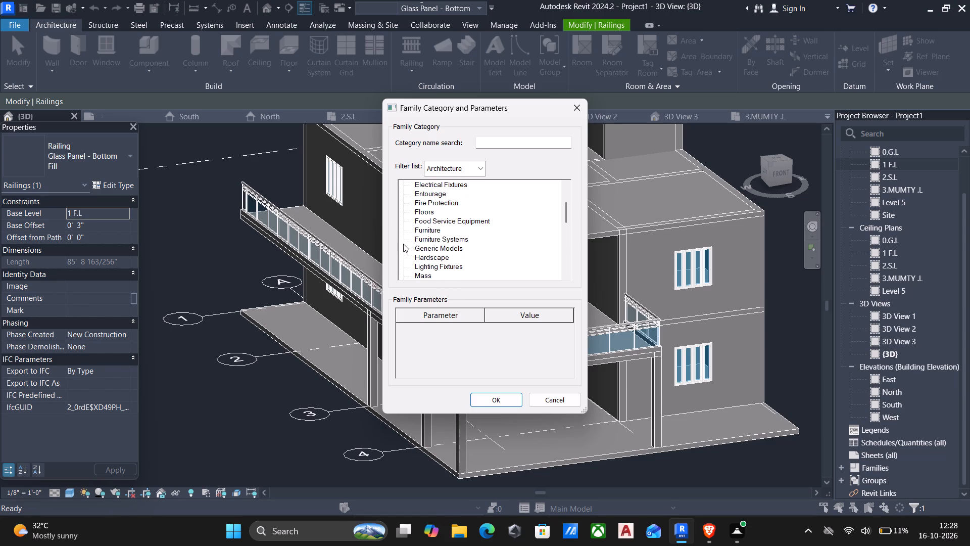
click(436, 249)
click(491, 402)
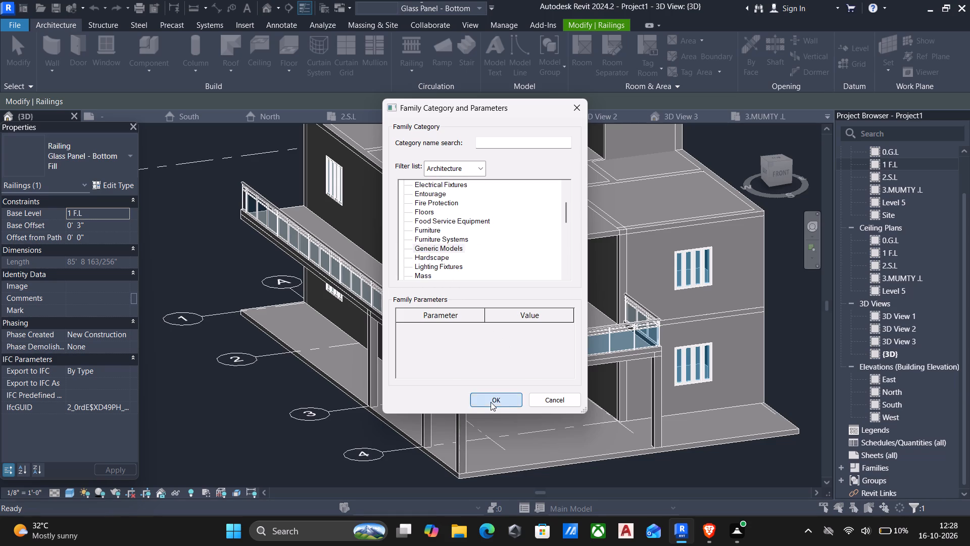
click(495, 285)
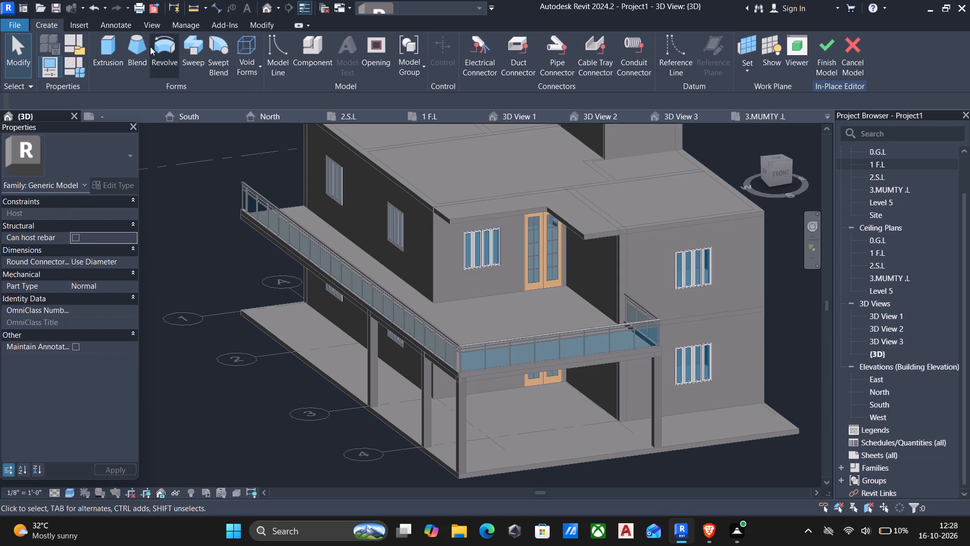
Start a solid extrusion with the face of the front 9" wall picked as work plane, and orient the view to the front.
click(106, 45)
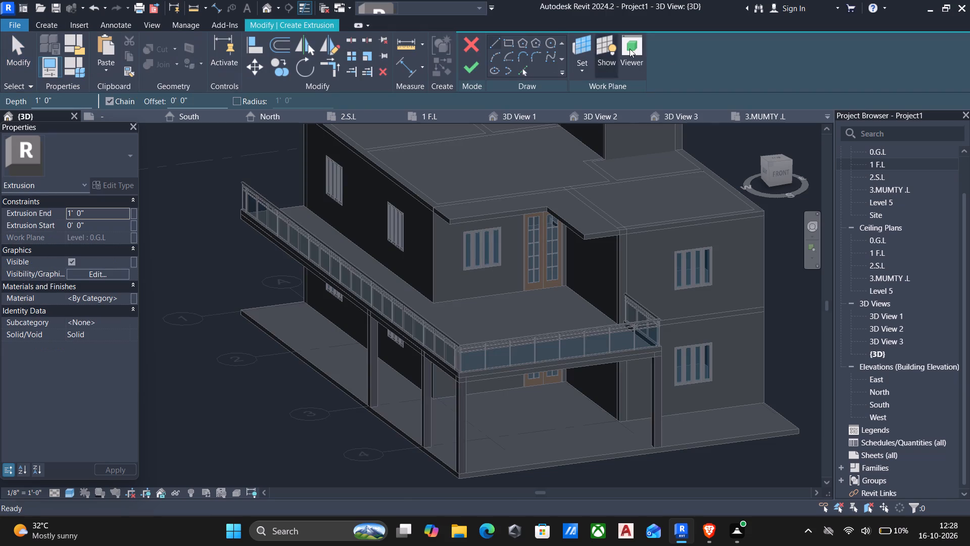
click(579, 73)
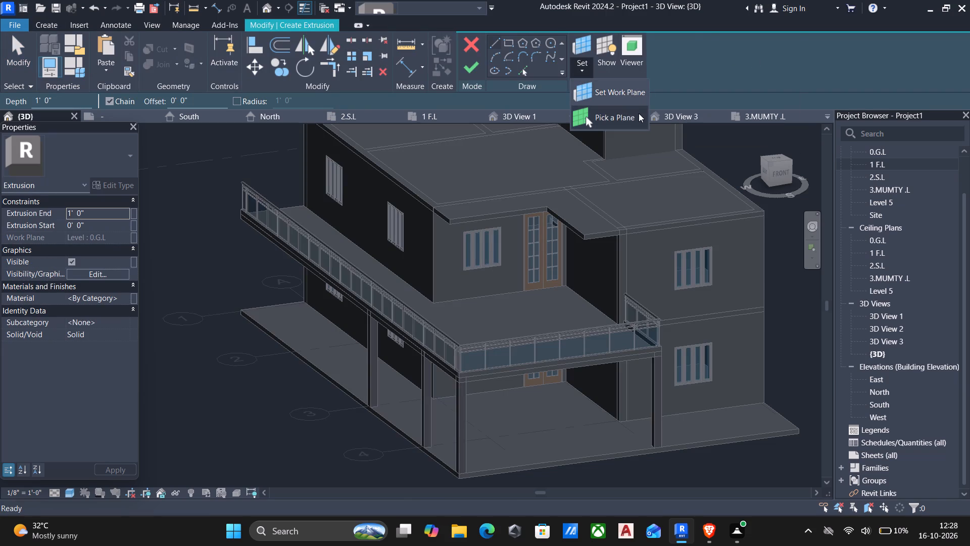
click(625, 115)
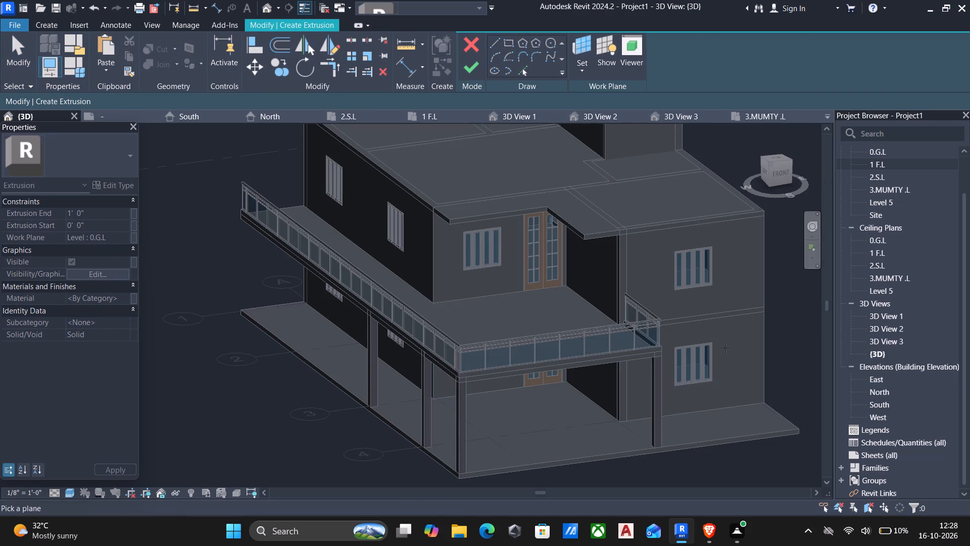
click(762, 349)
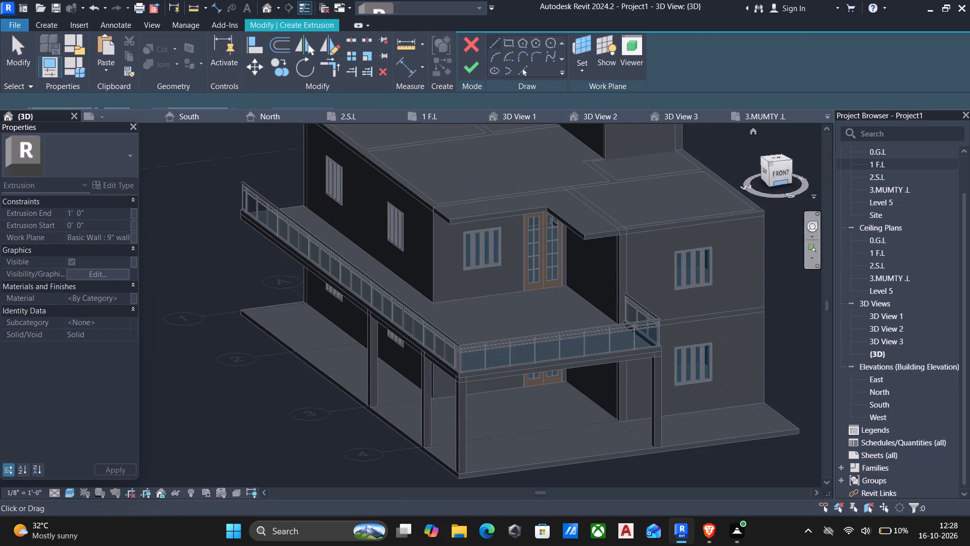
click(782, 176)
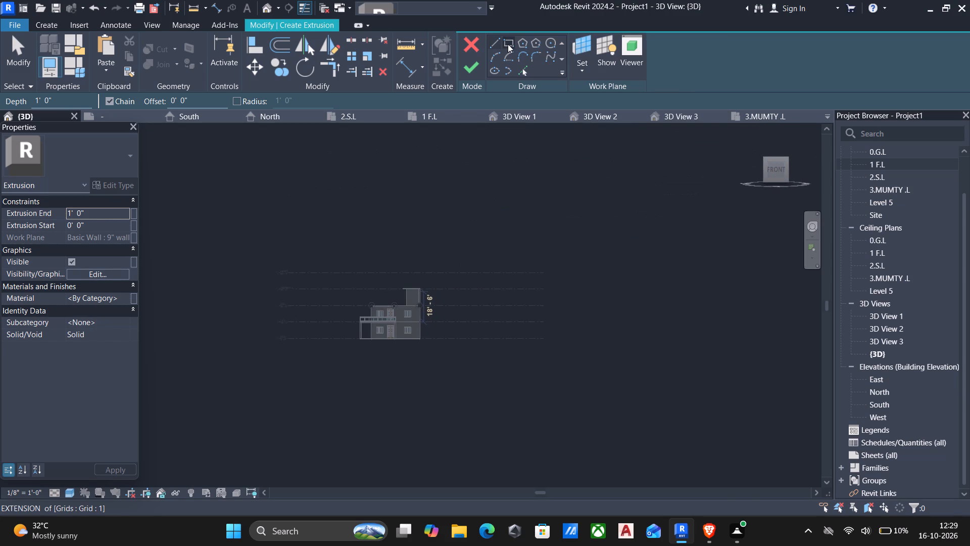
Sketch a rectangle 4' wide enclosing both stacked front windows between grids B and C, from the upper window's top corner to the lower window's opposite bottom corner.
click(507, 42)
scroll(418, 337, up, 9)
scroll(396, 291, up, 3)
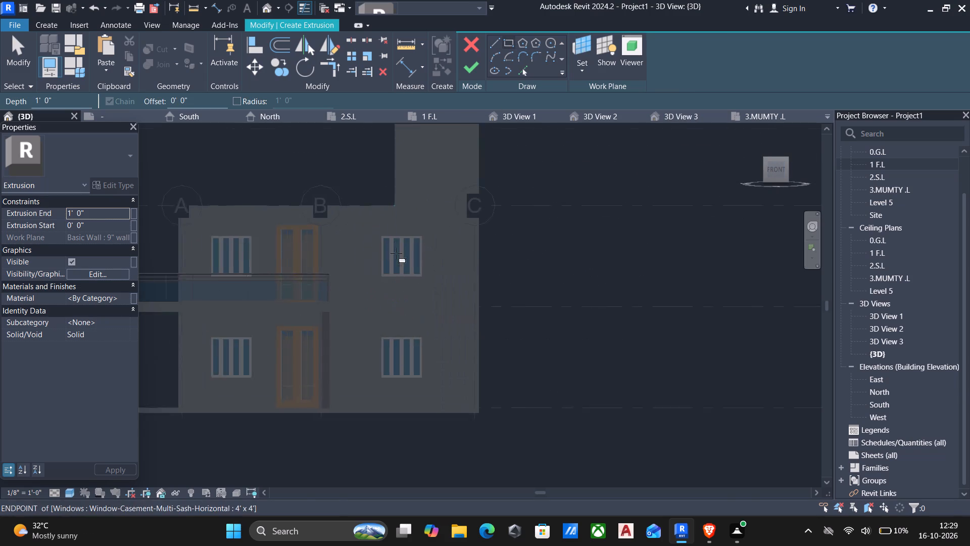
scroll(396, 253, up, 4)
middle_drag(393, 244, 536, 212)
scroll(536, 202, up, 8)
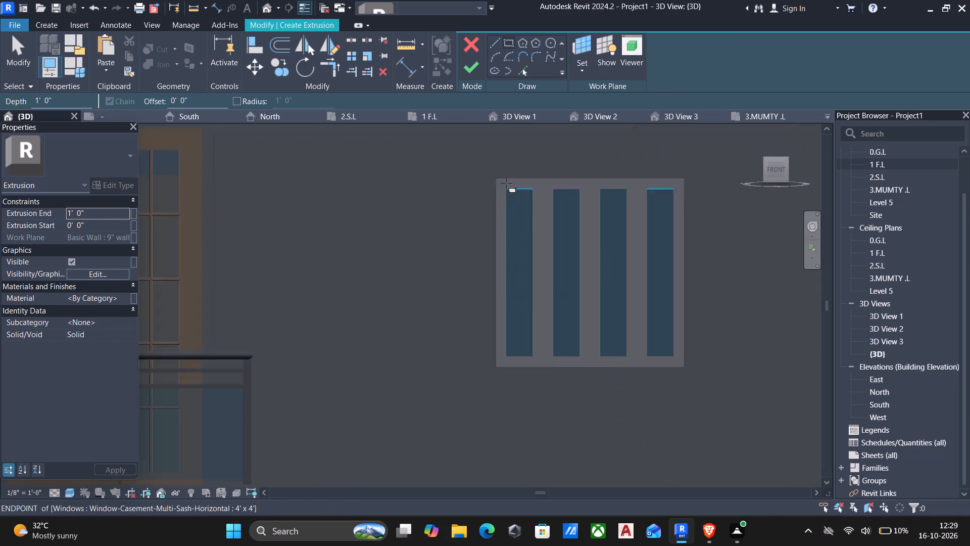
scroll(506, 183, up, 2)
drag(493, 179, 495, 185)
scroll(512, 227, down, 5)
middle_drag(550, 328, 538, 254)
scroll(564, 362, down, 1)
middle_drag(564, 371, 562, 303)
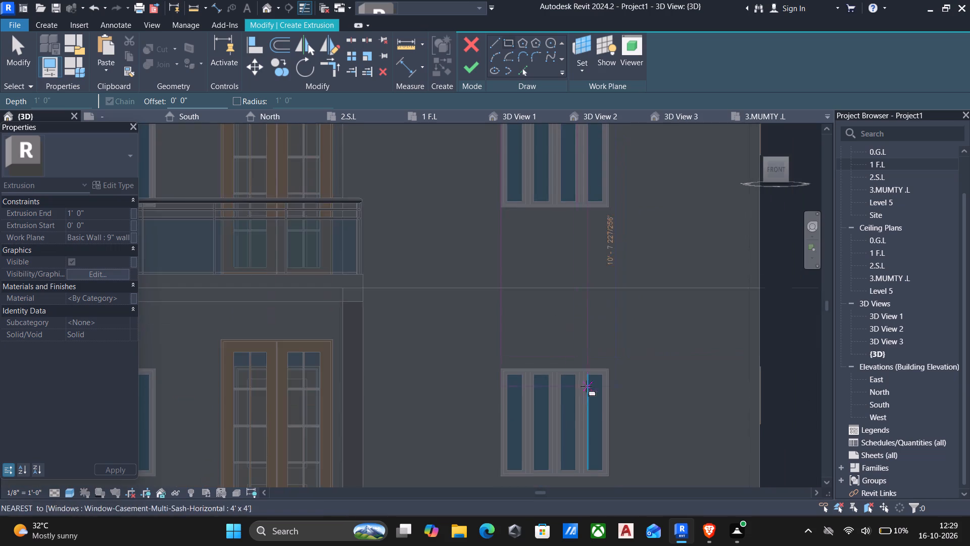
middle_drag(585, 386, 576, 241)
scroll(602, 343, up, 5)
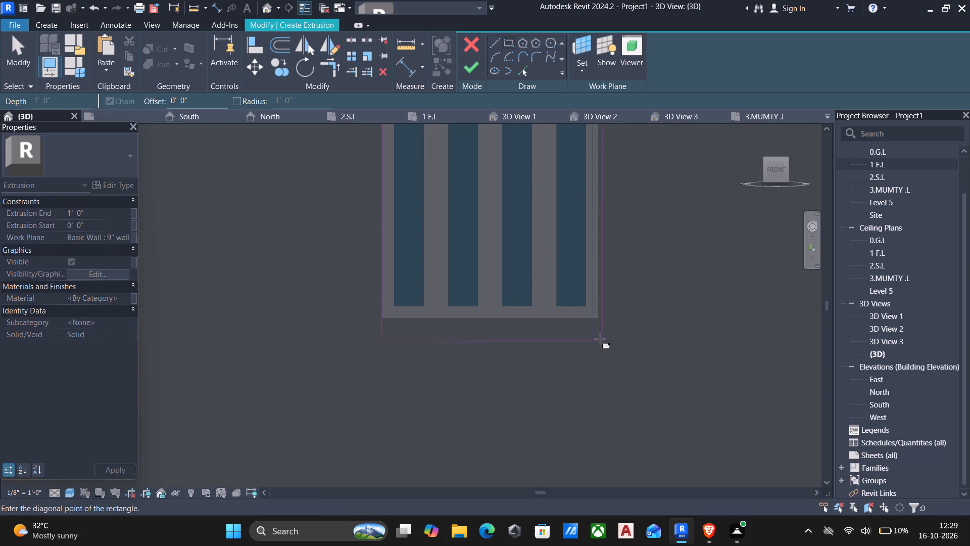
click(596, 322)
Sketch a second rectangle around the two stacked windows, offset 9" outward from the first rectangle.
scroll(592, 317, down, 3)
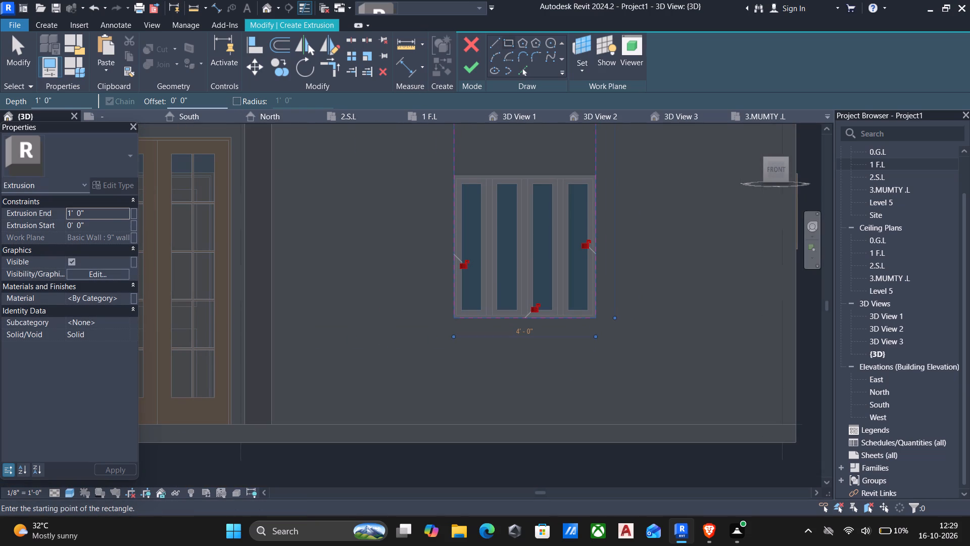
drag(224, 95, 133, 97)
key(9)
key(shift+quotedbl)
scroll(607, 327, up, 4)
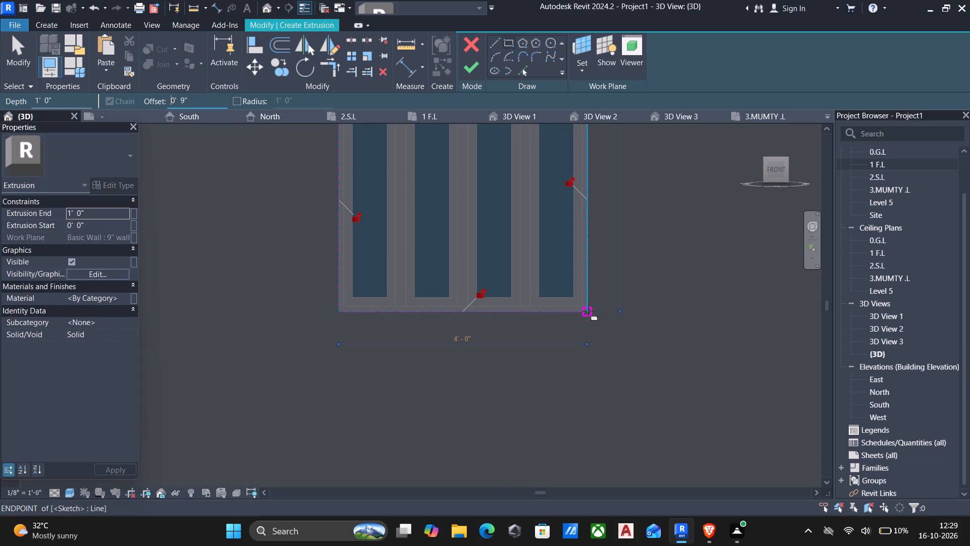
click(589, 312)
scroll(473, 296, down, 5)
middle_drag(371, 252, 670, 492)
scroll(670, 492, down, 4)
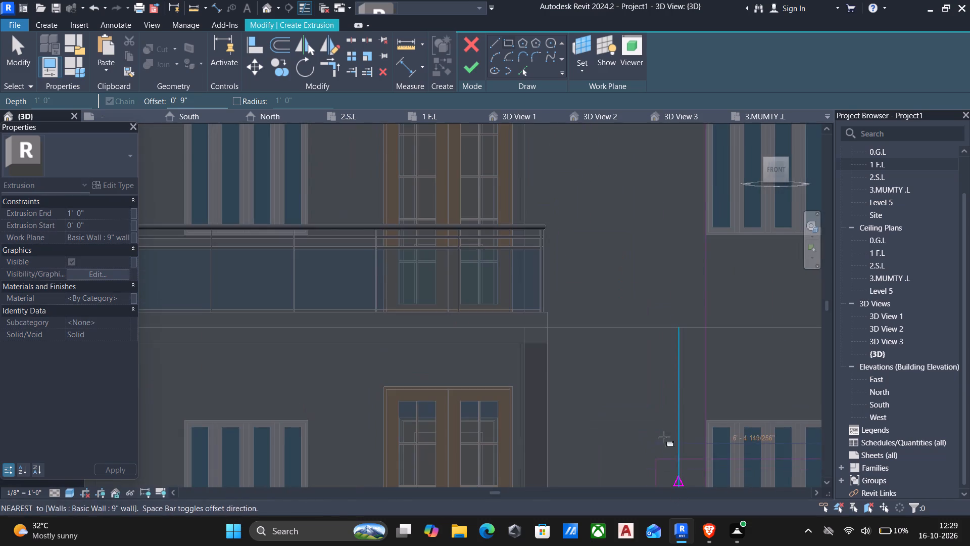
middle_drag(593, 367, 474, 471)
scroll(576, 310, up, 4)
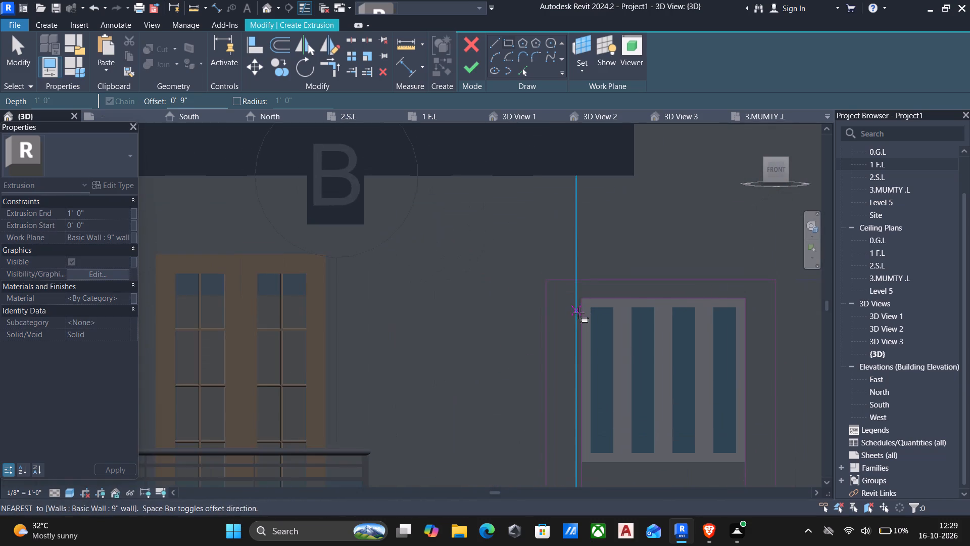
scroll(574, 312, up, 8)
click(586, 272)
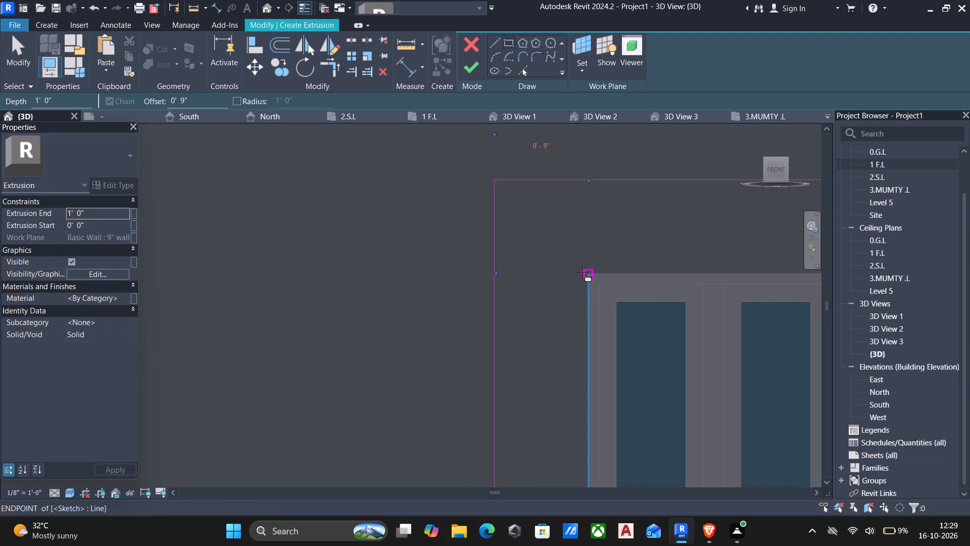
scroll(572, 270, down, 11)
key(Escape)
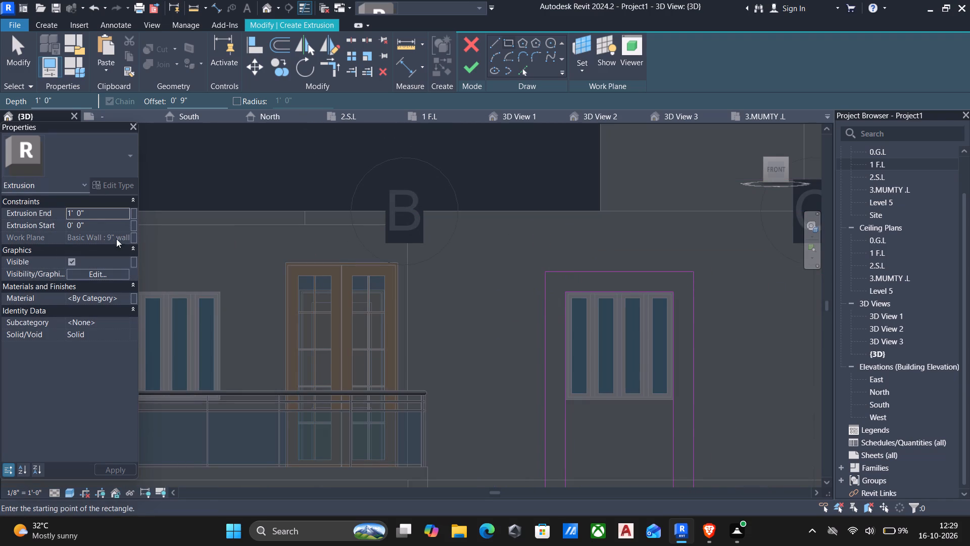
Set the extrusion end to 4.5" and finish the extrusion around the windows.
click(112, 212)
text(4.5)
key(shift+quotedbl)
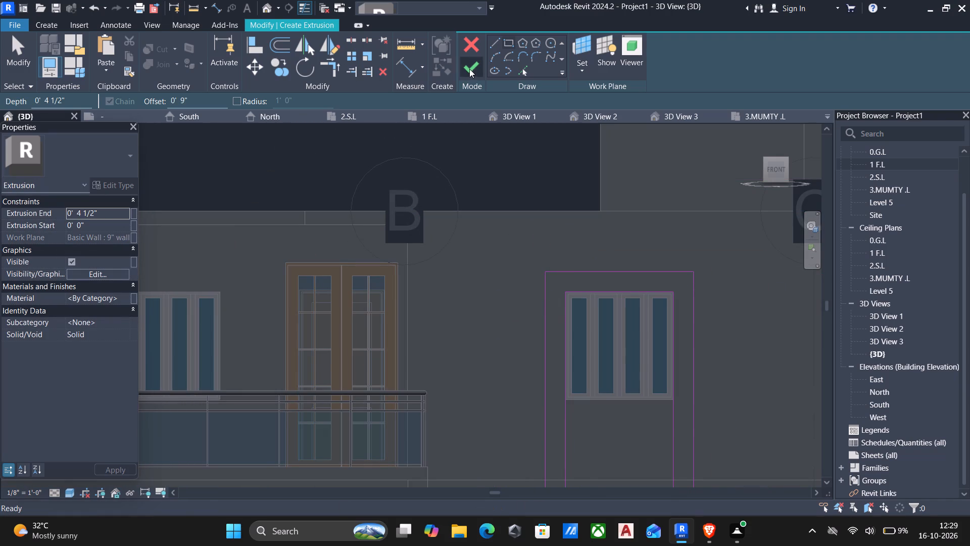
click(470, 69)
scroll(471, 337, down, 5)
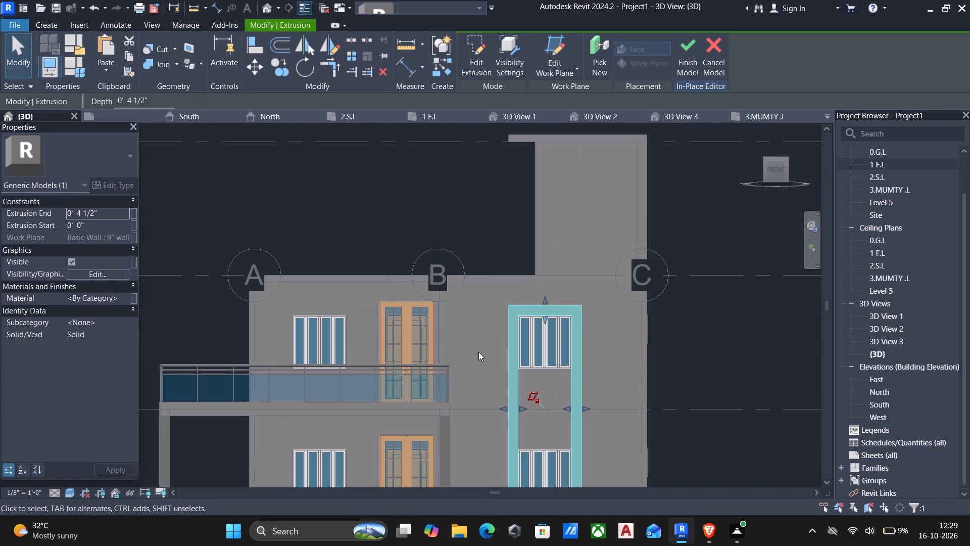
Reopen the extrusion's sketch and draw 4' horizontal lines along the upper window's bottom edge and the lower window's top edge.
click(475, 59)
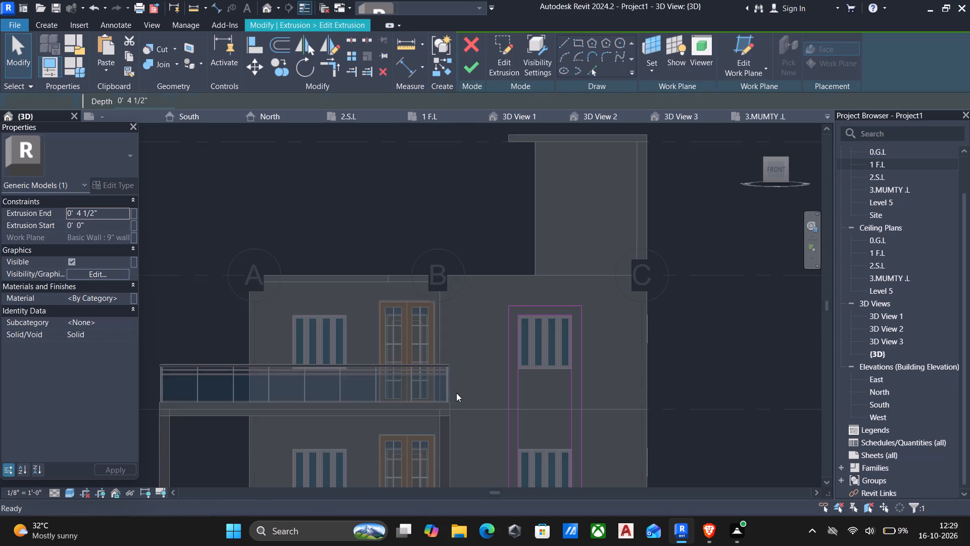
middle_drag(460, 355, 405, 284)
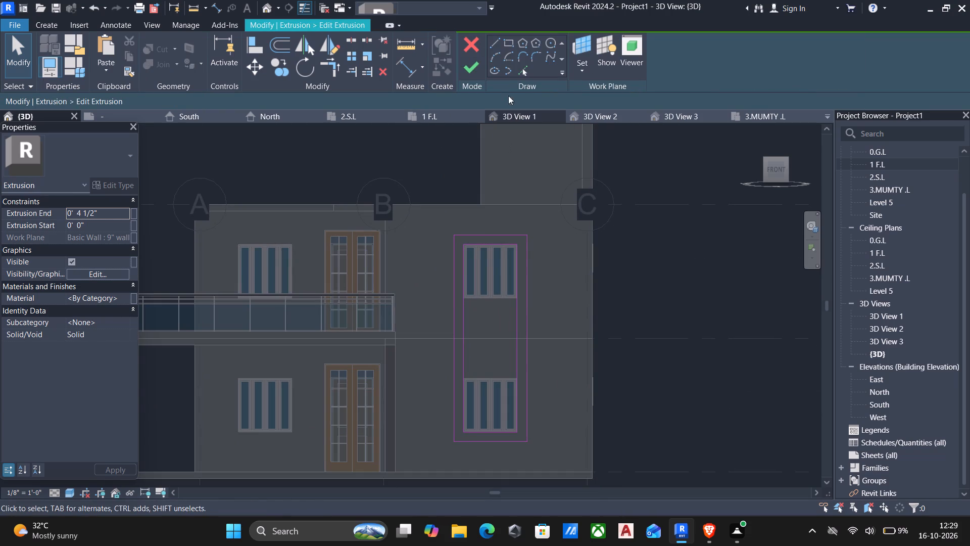
click(499, 41)
scroll(481, 347, up, 4)
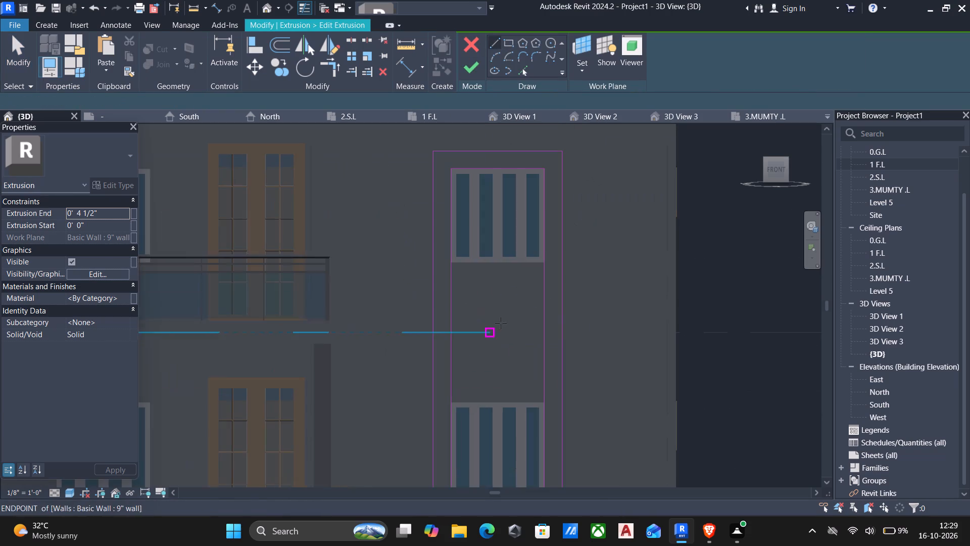
scroll(545, 277, up, 4)
click(546, 255)
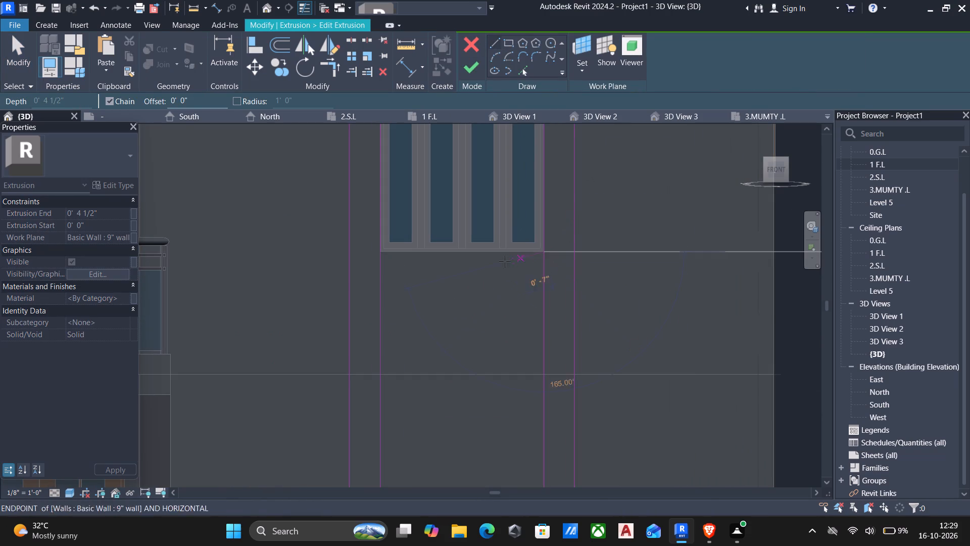
click(381, 254)
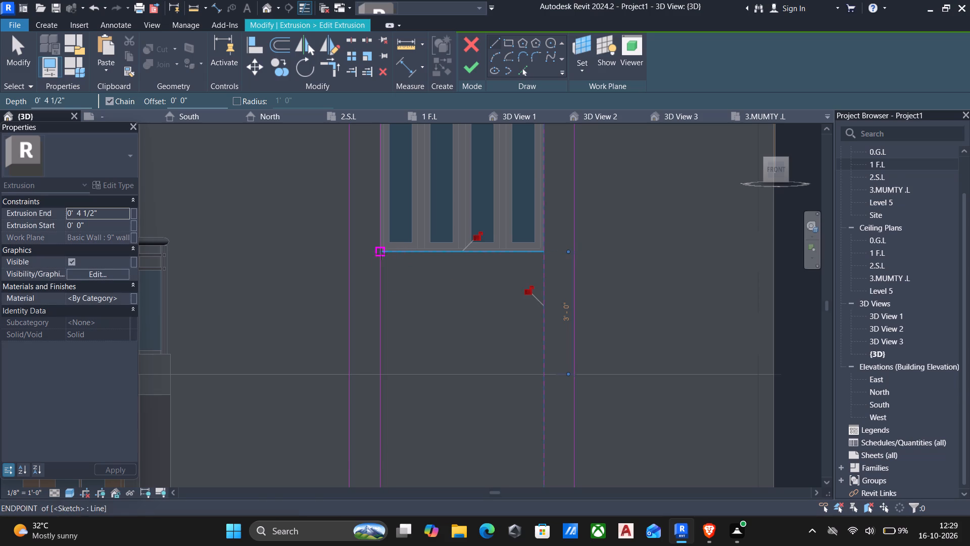
middle_drag(441, 351, 445, 277)
scroll(445, 277, down, 1)
key(Escape)
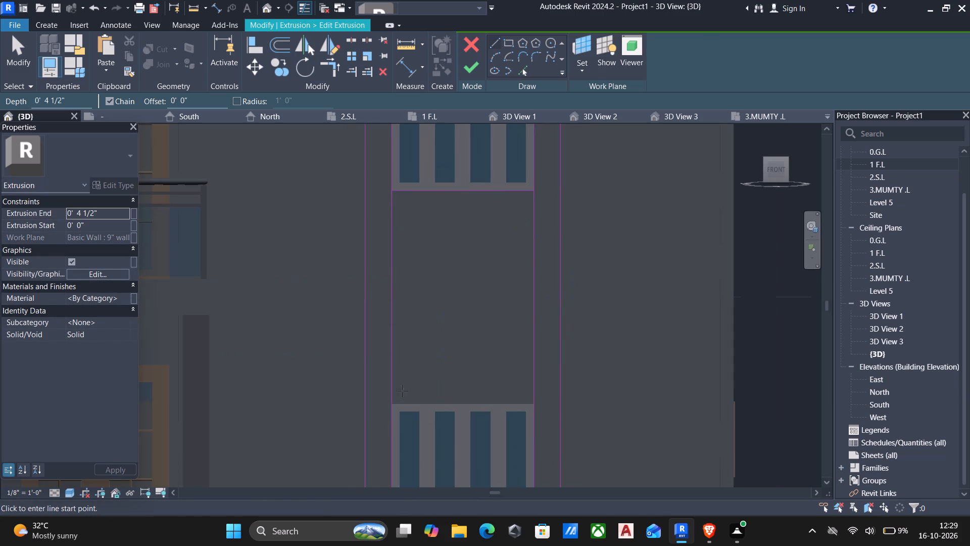
click(532, 405)
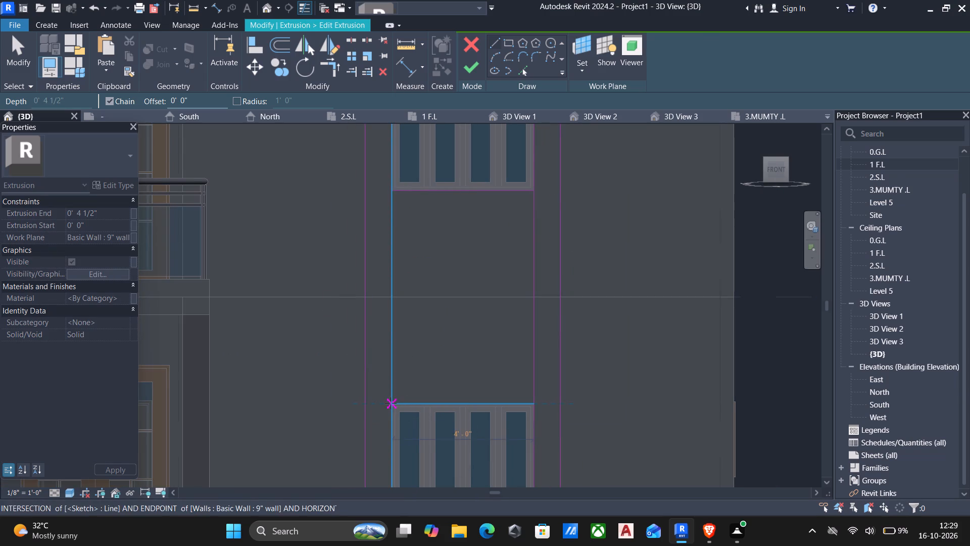
click(391, 403)
key(Escape)
key(Escape)
Split both inner vertical sketch lines about midway between the upper and lower windows.
text(sl)
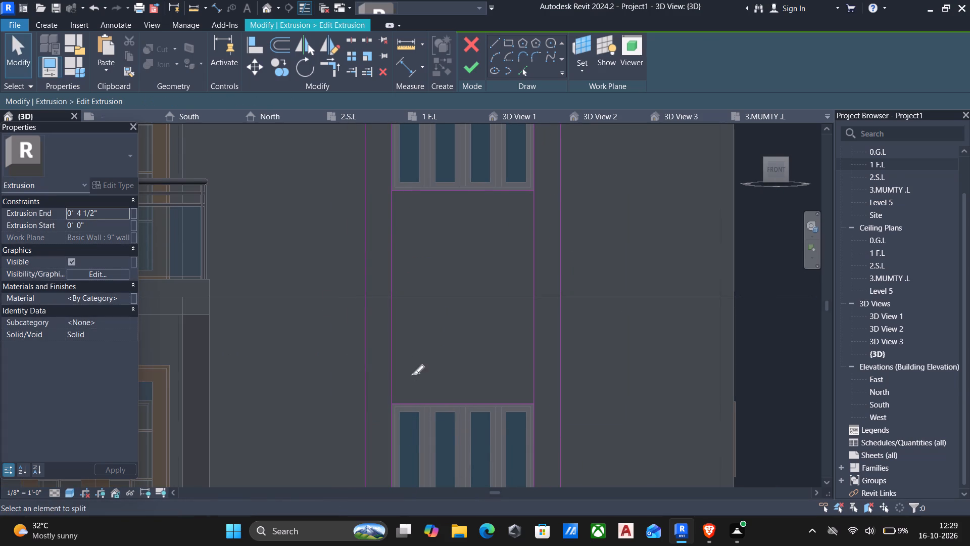
click(395, 301)
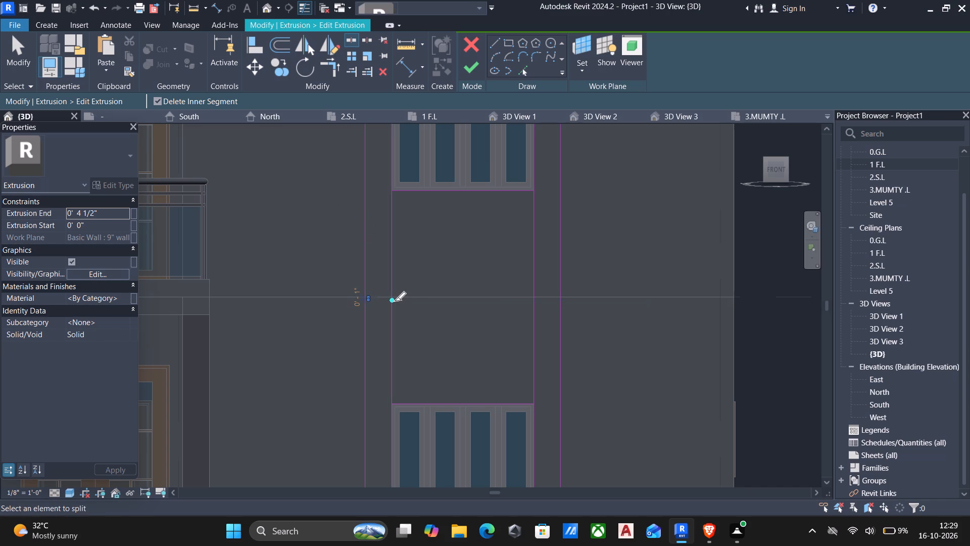
click(537, 297)
key(Escape)
key(Escape)
Trim the inner vertical lines to the new horizontal lines so each window has its own closed opening, and finish the sketch.
text(tr)
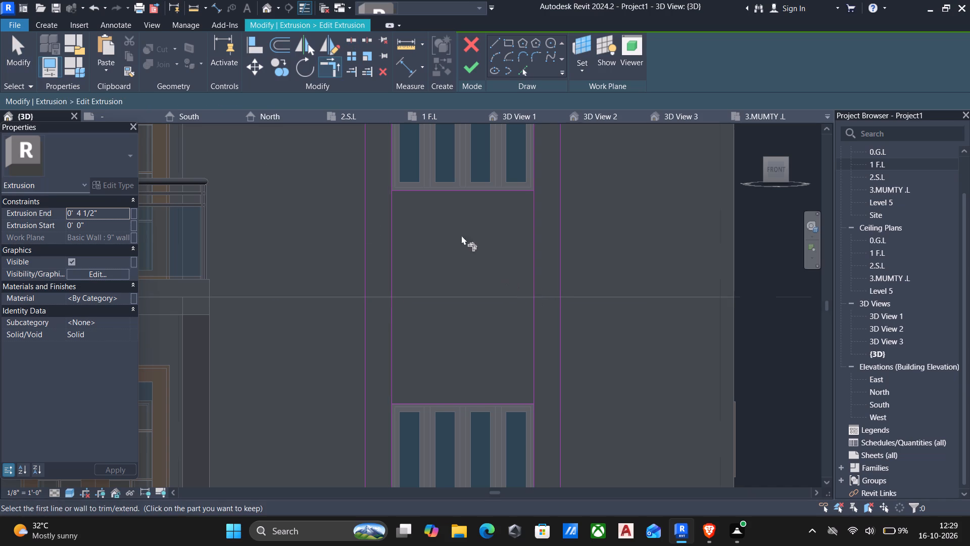
click(390, 156)
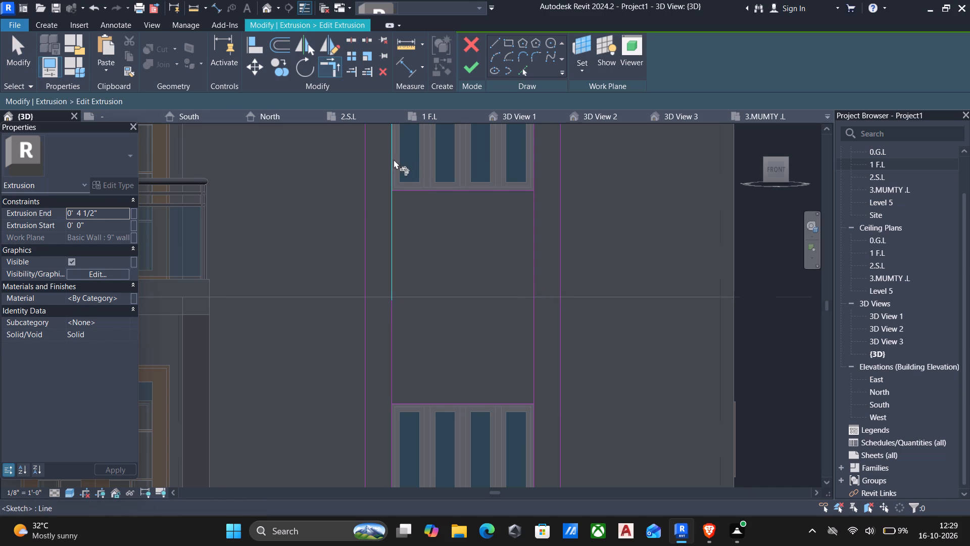
click(420, 190)
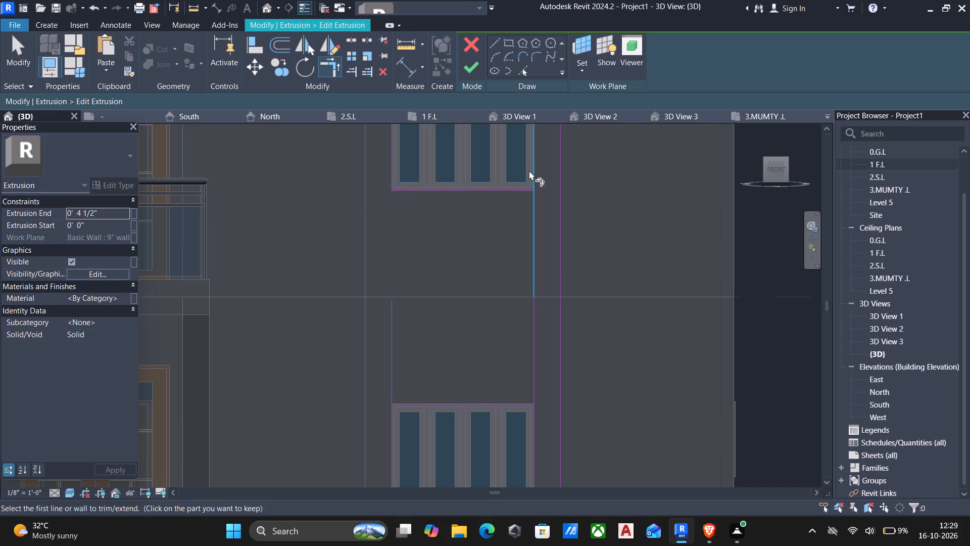
click(529, 169)
click(487, 190)
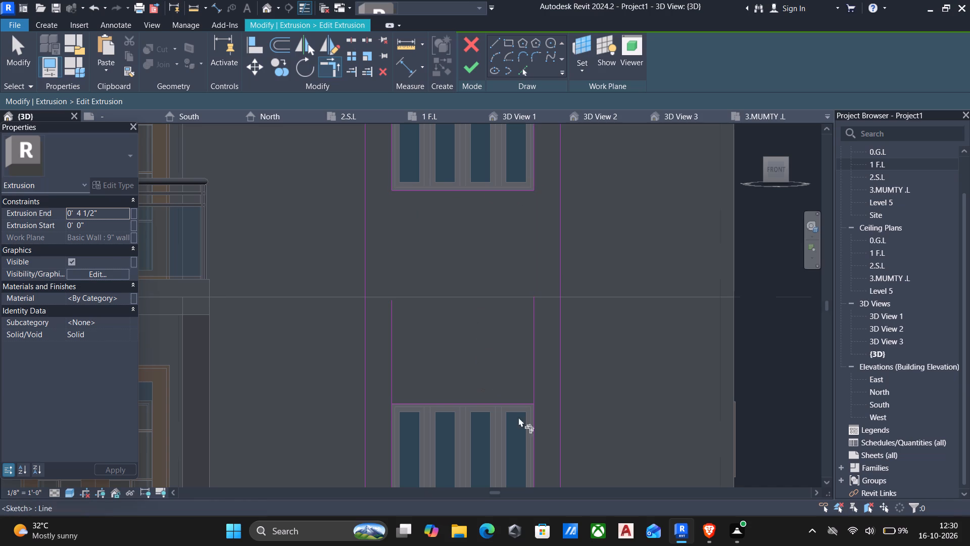
click(534, 435)
click(505, 399)
click(393, 426)
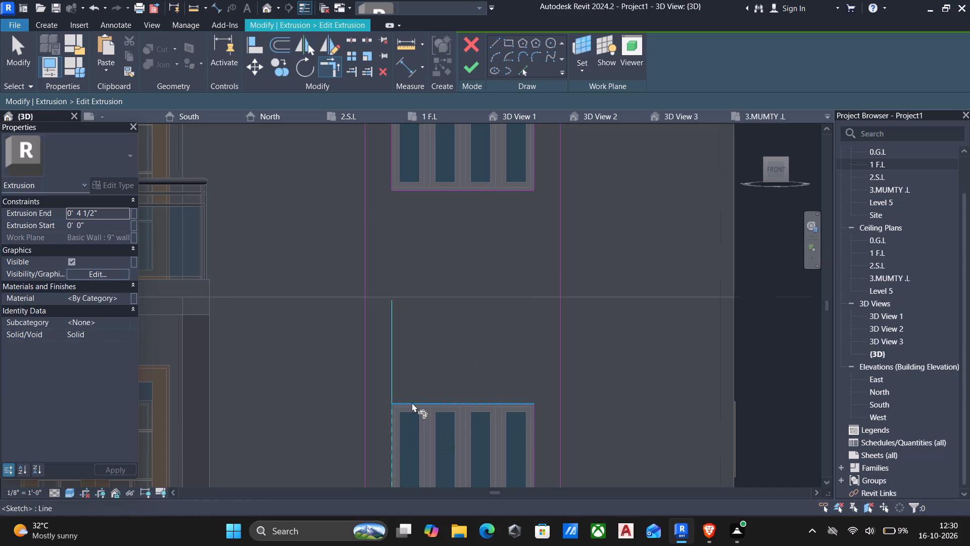
click(412, 402)
scroll(449, 361, down, 5)
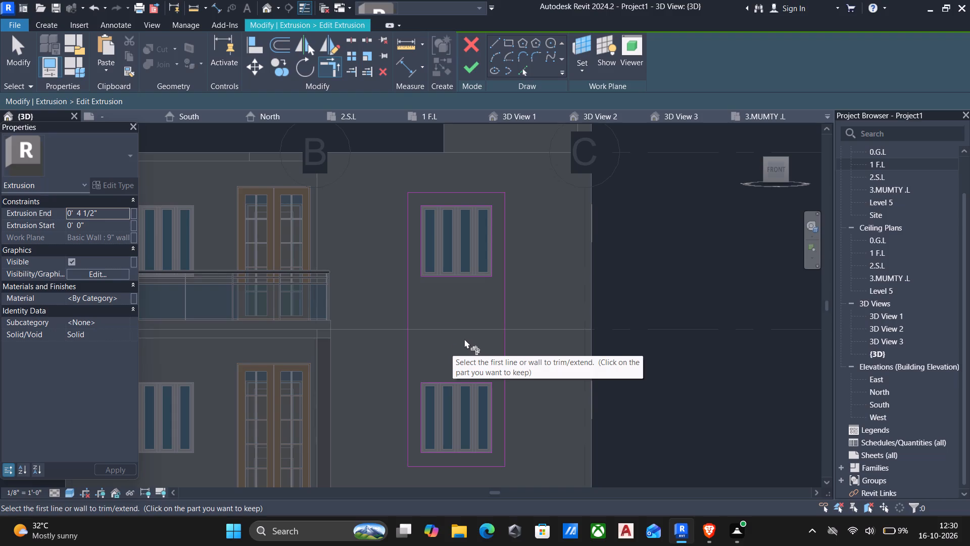
click(470, 62)
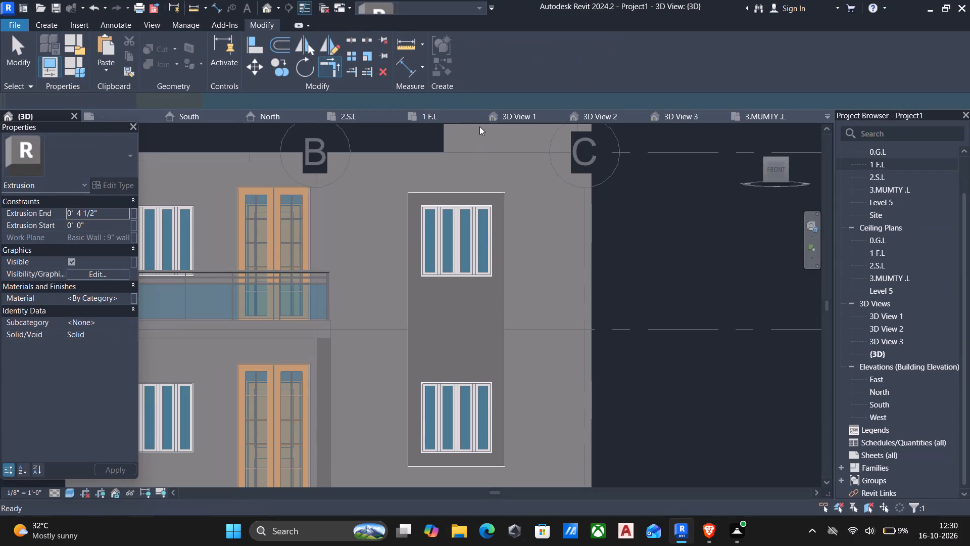
Finish the in-place model containing the window surround extrusion.
scroll(528, 231, down, 4)
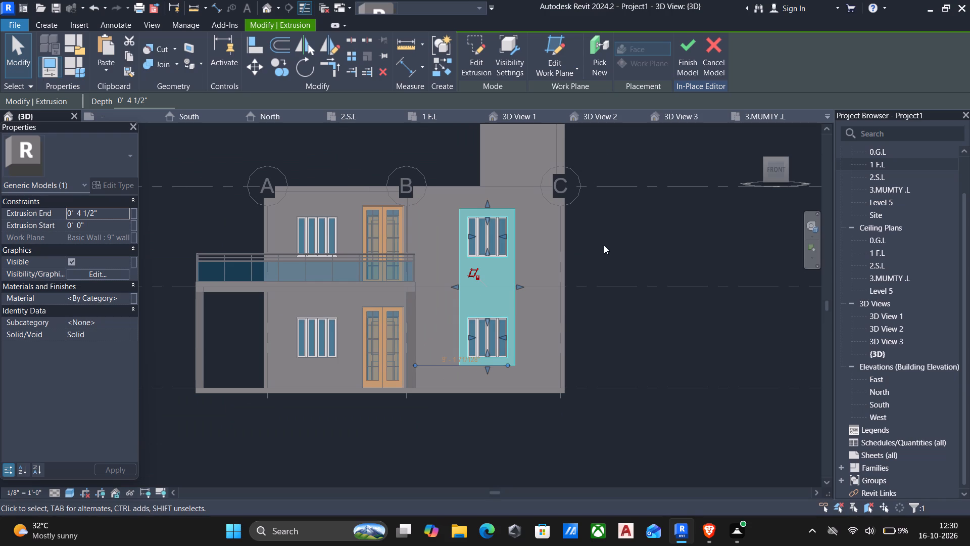
scroll(593, 271, down, 4)
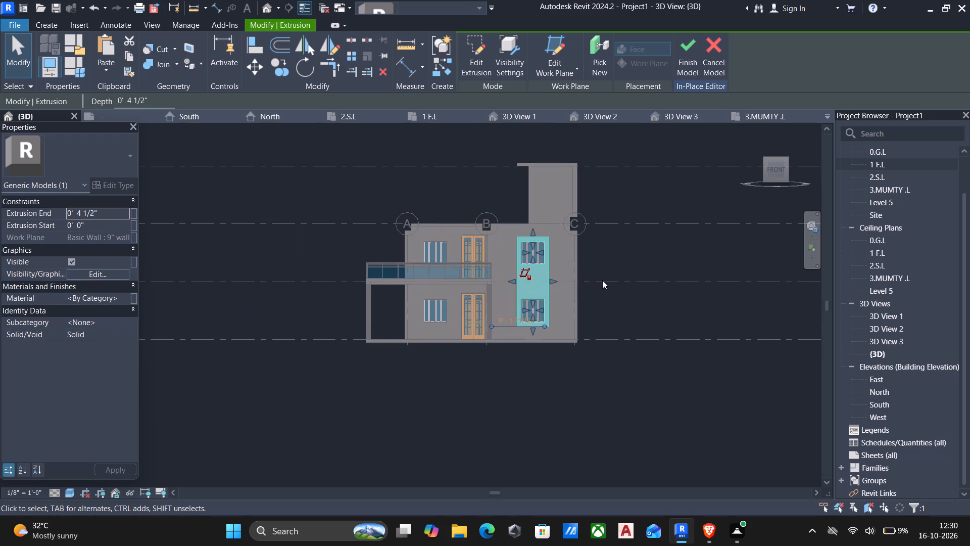
click(691, 48)
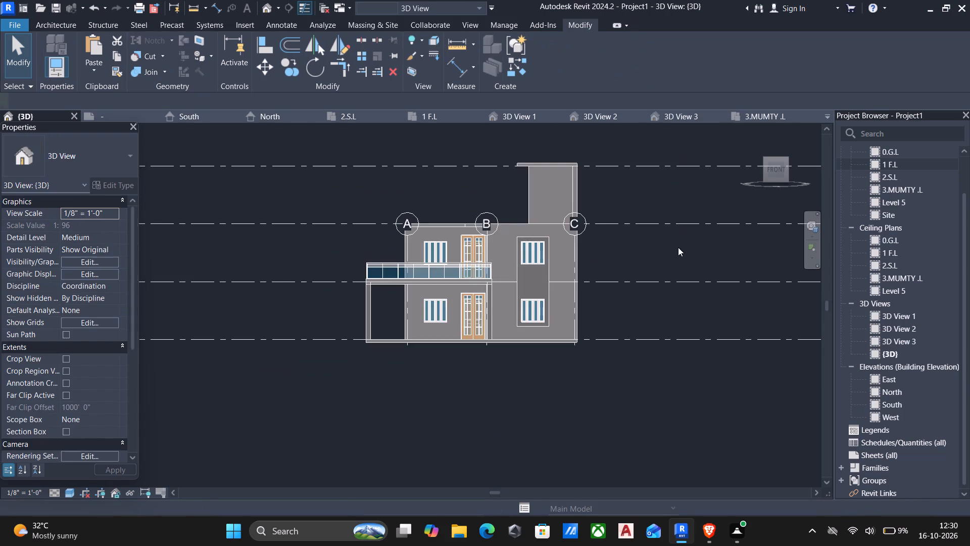
scroll(676, 250, down, 4)
shift+middle_drag(674, 266, 755, 334)
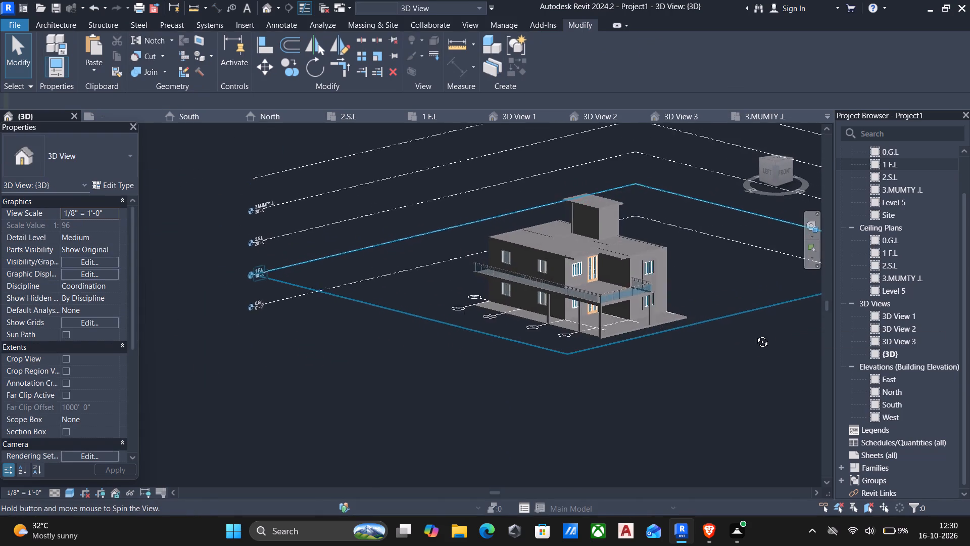
shift+middle_drag(755, 334, 743, 339)
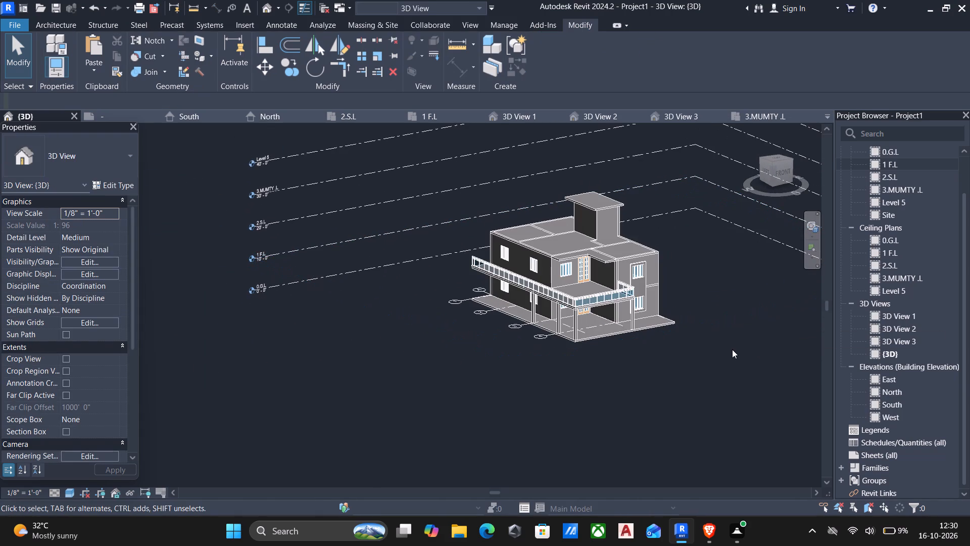
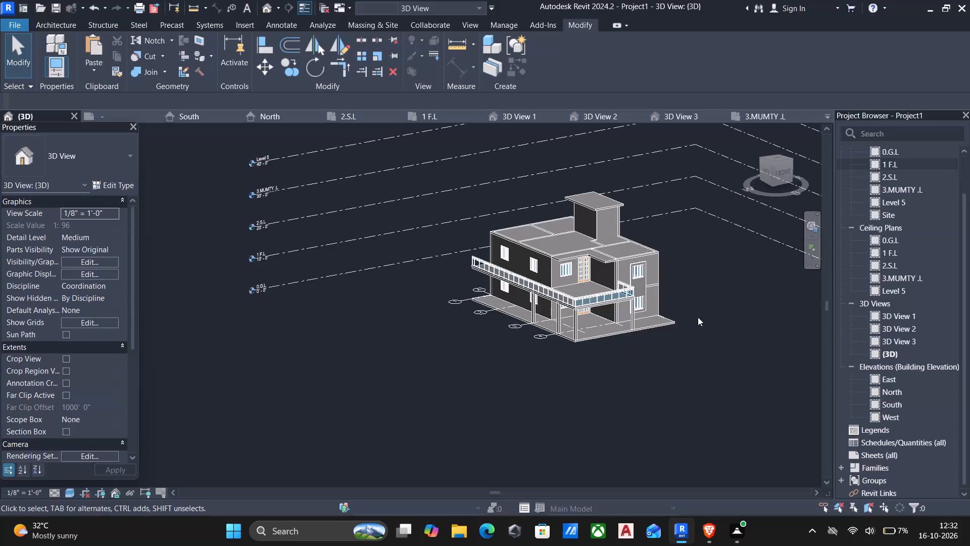
Copy the in-place window surround with the Constrain option off, placing the copy directly in front of the original, clear of the wall.
click(645, 296)
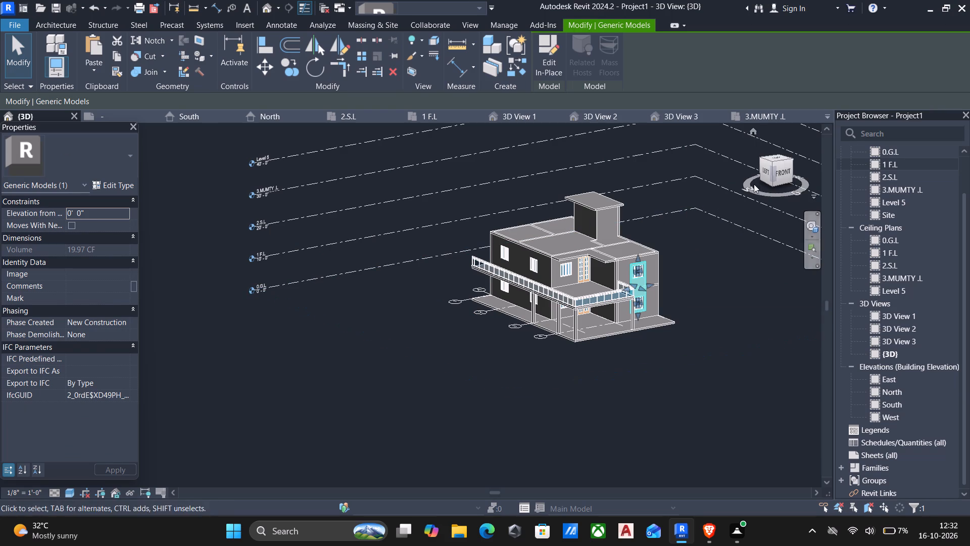
click(778, 159)
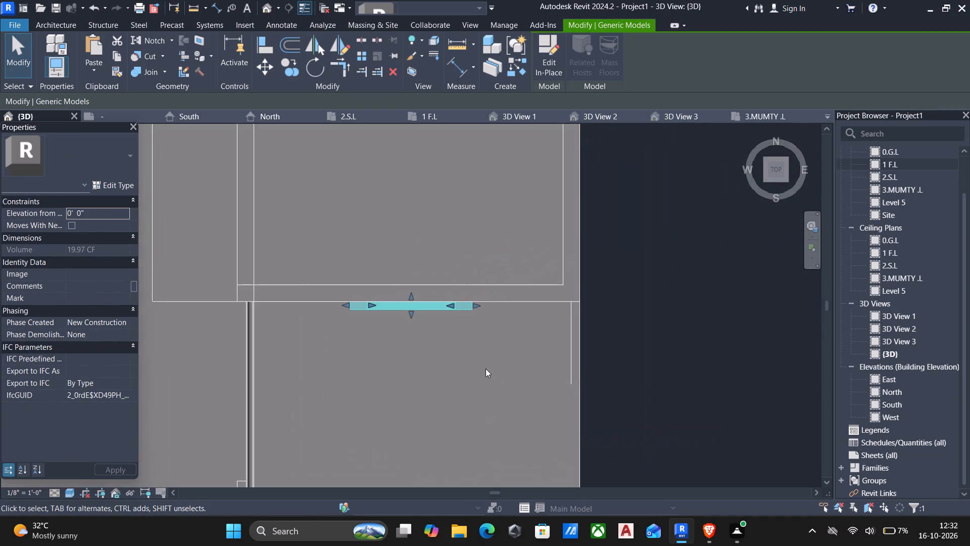
middle_drag(488, 363, 578, 348)
text(co)
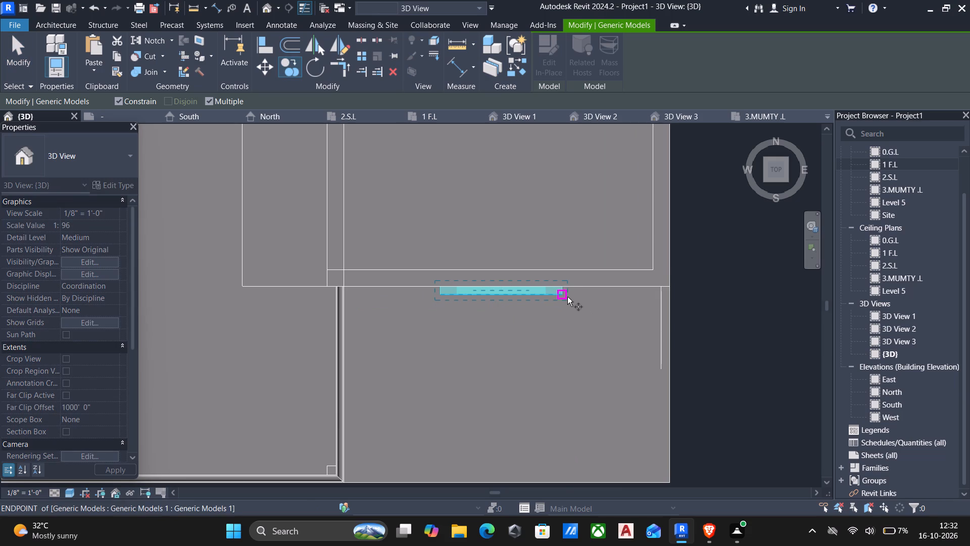
click(566, 295)
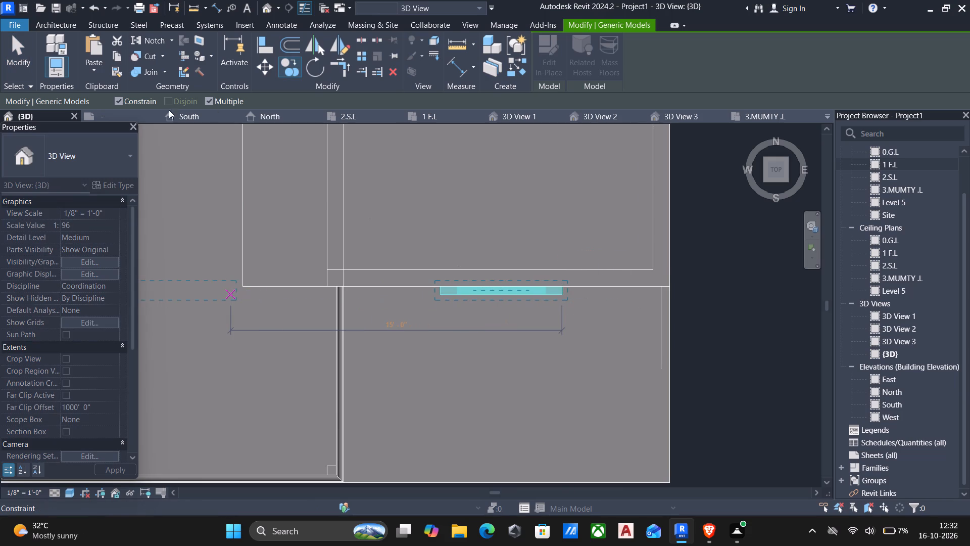
click(115, 102)
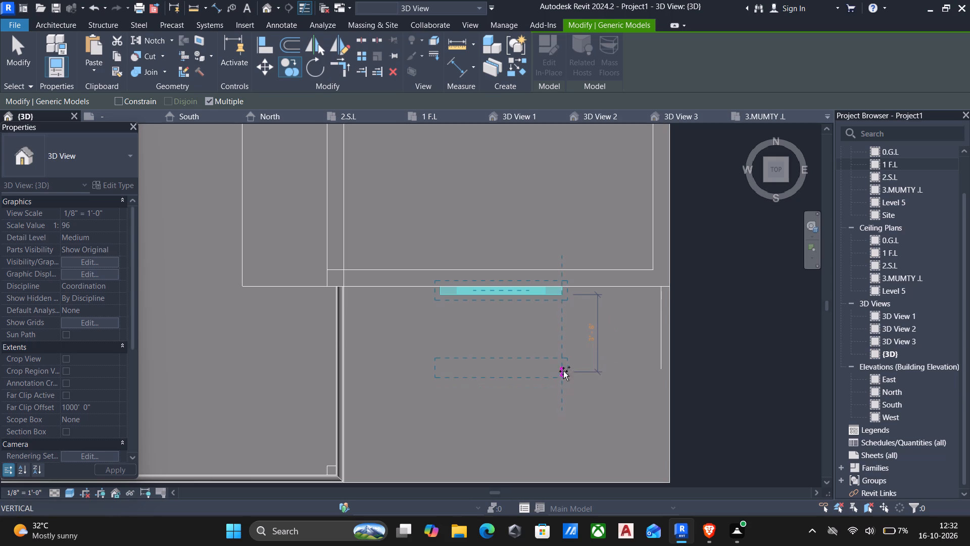
click(563, 363)
key(Escape)
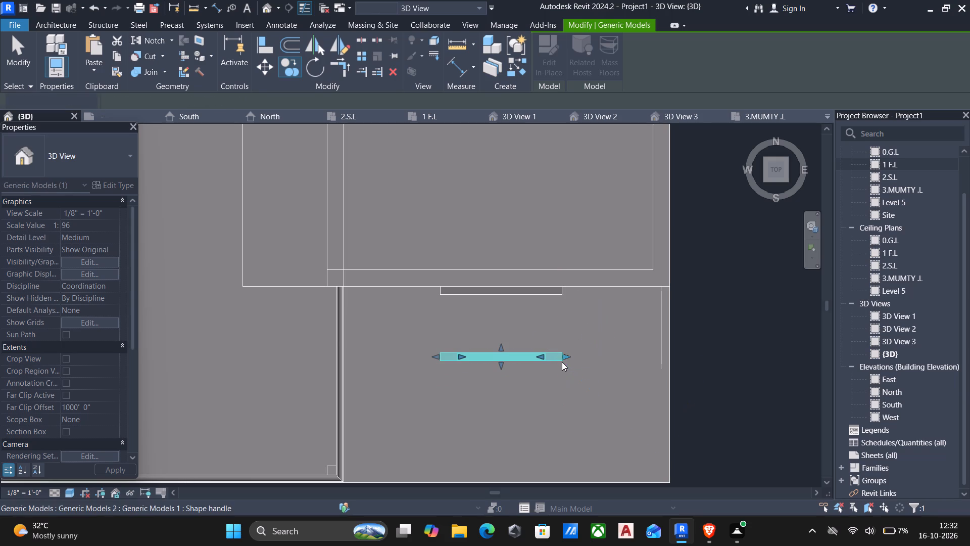
key(Escape)
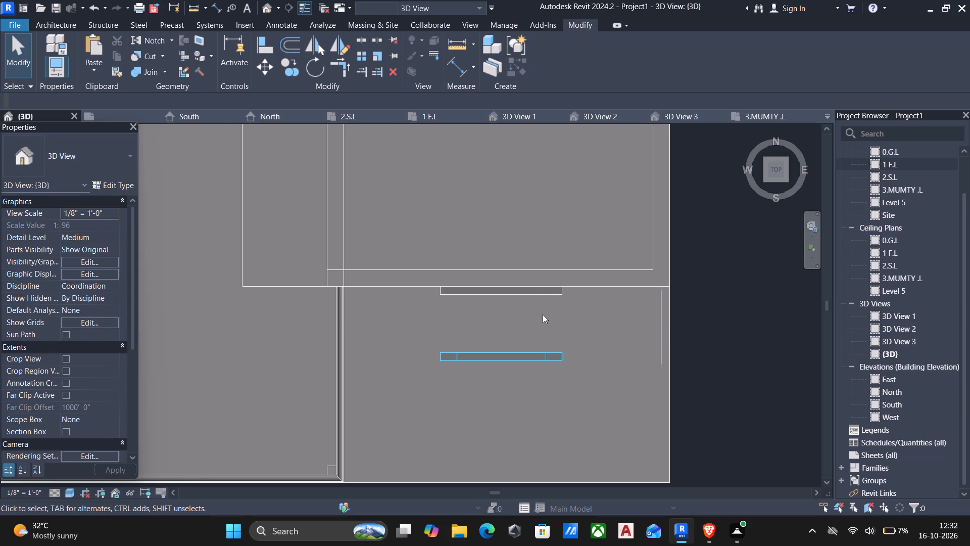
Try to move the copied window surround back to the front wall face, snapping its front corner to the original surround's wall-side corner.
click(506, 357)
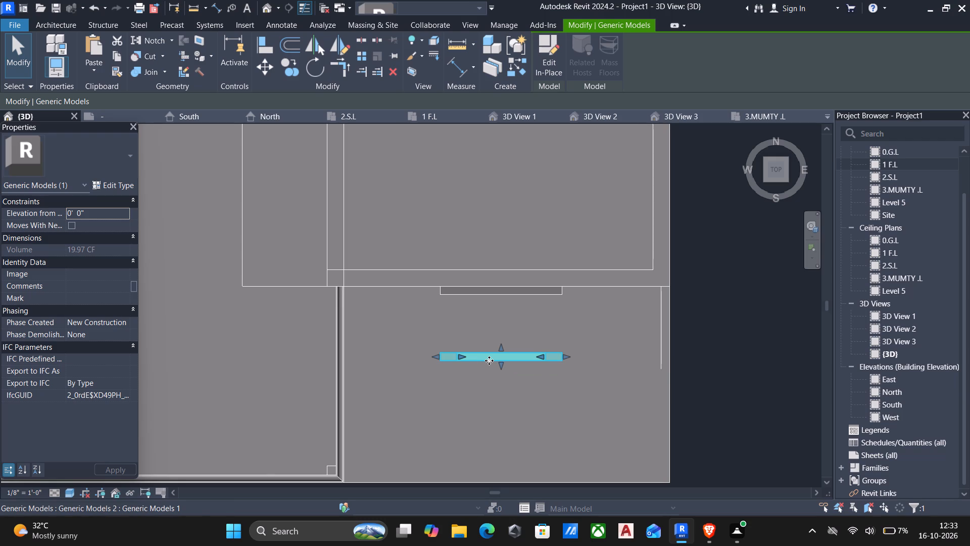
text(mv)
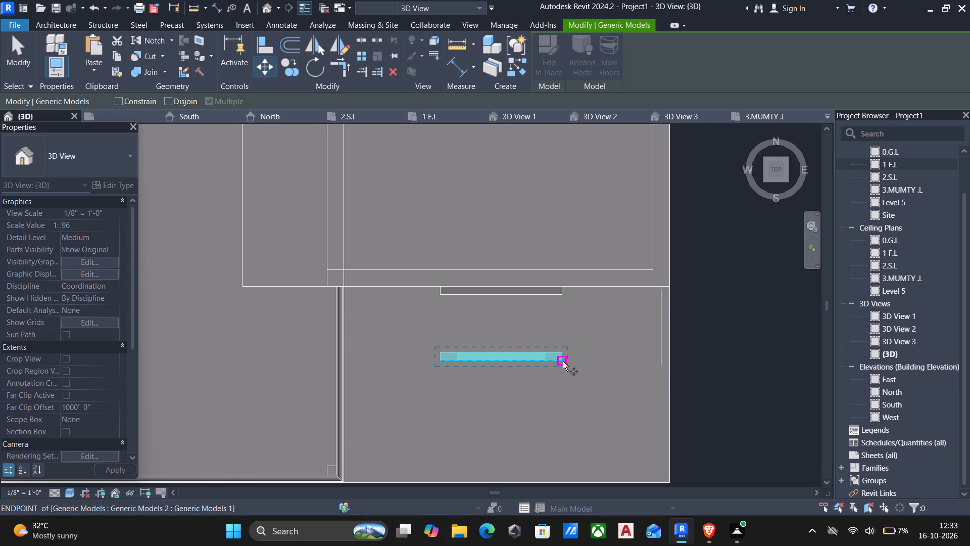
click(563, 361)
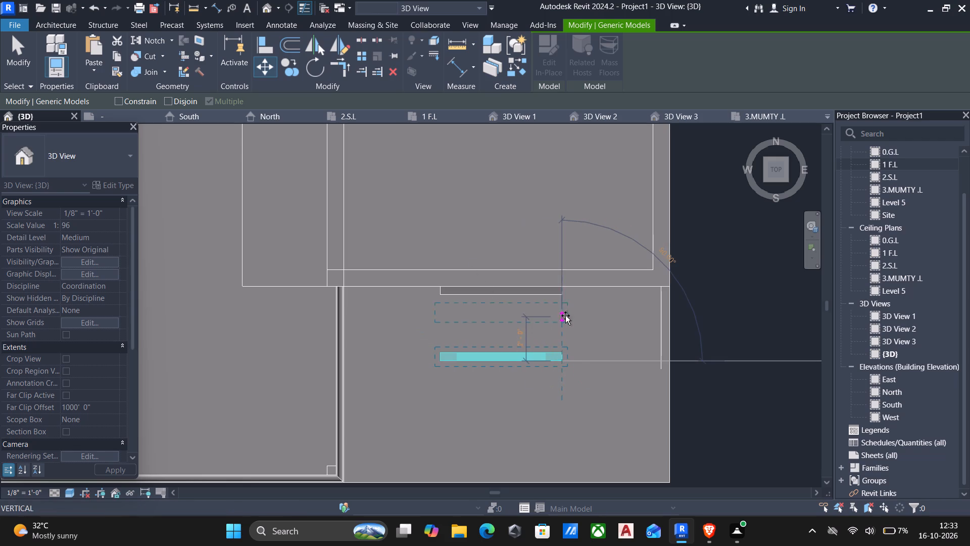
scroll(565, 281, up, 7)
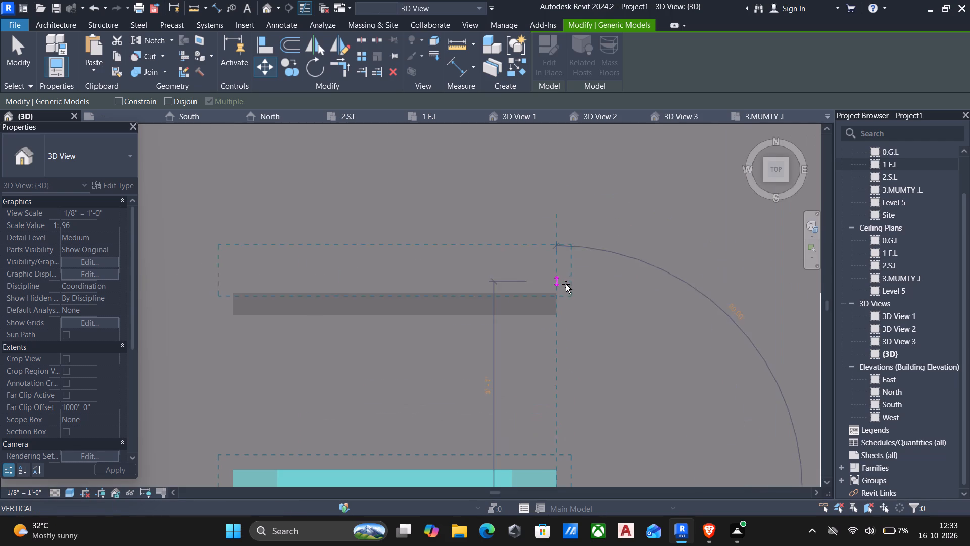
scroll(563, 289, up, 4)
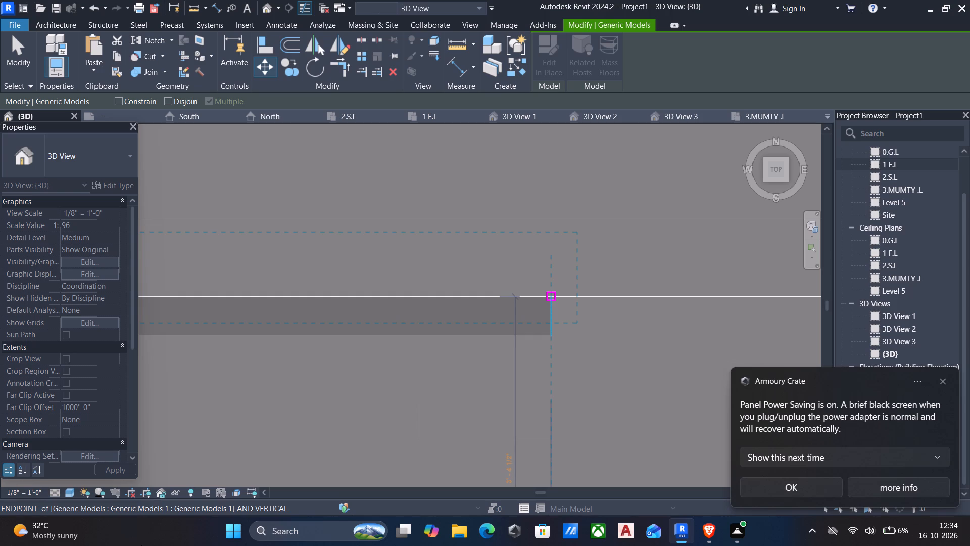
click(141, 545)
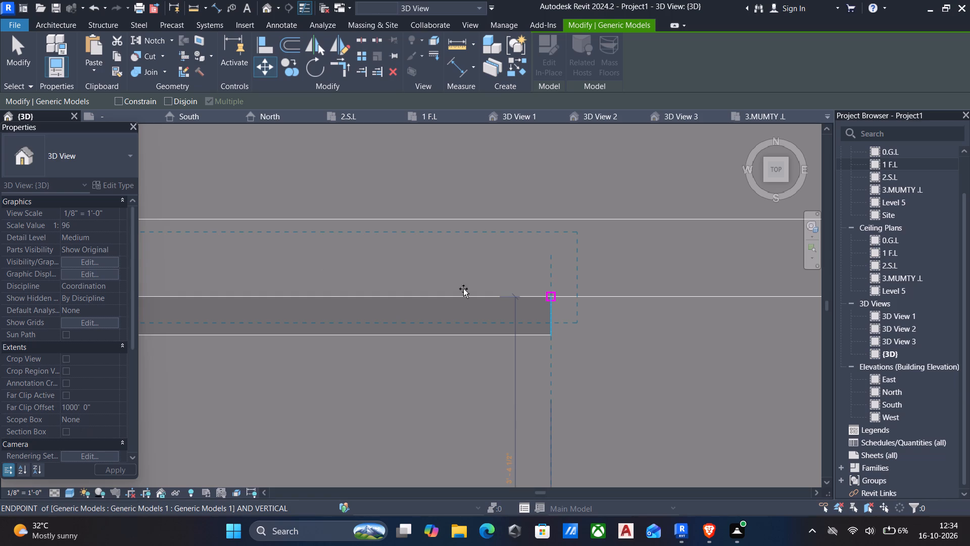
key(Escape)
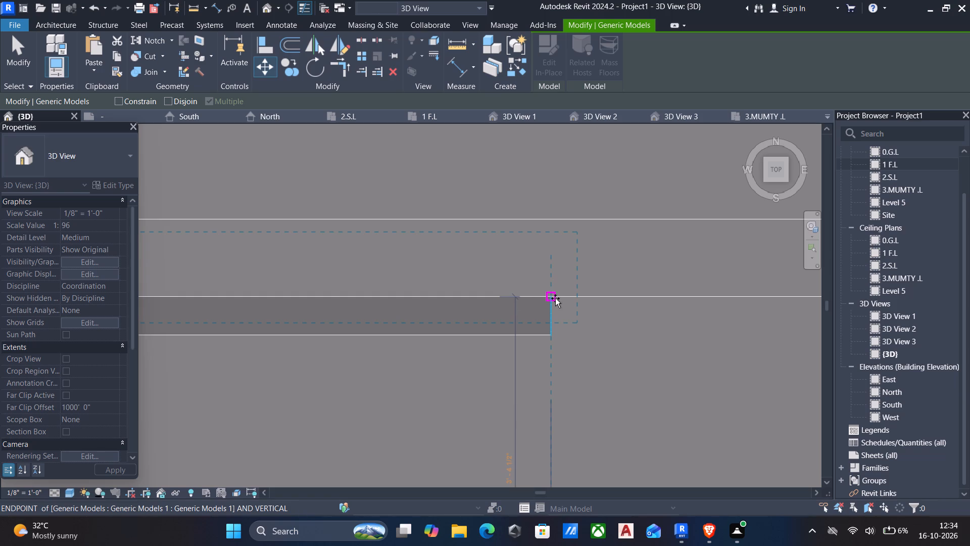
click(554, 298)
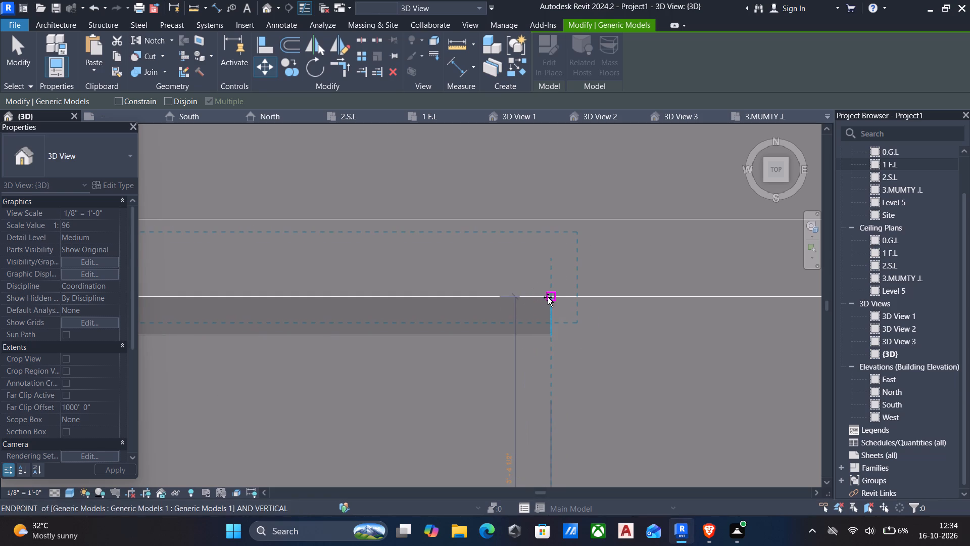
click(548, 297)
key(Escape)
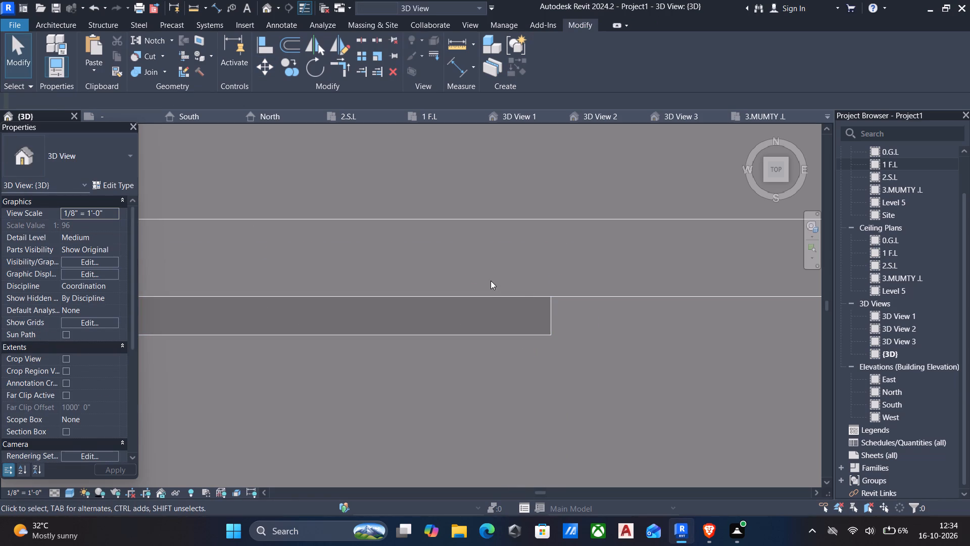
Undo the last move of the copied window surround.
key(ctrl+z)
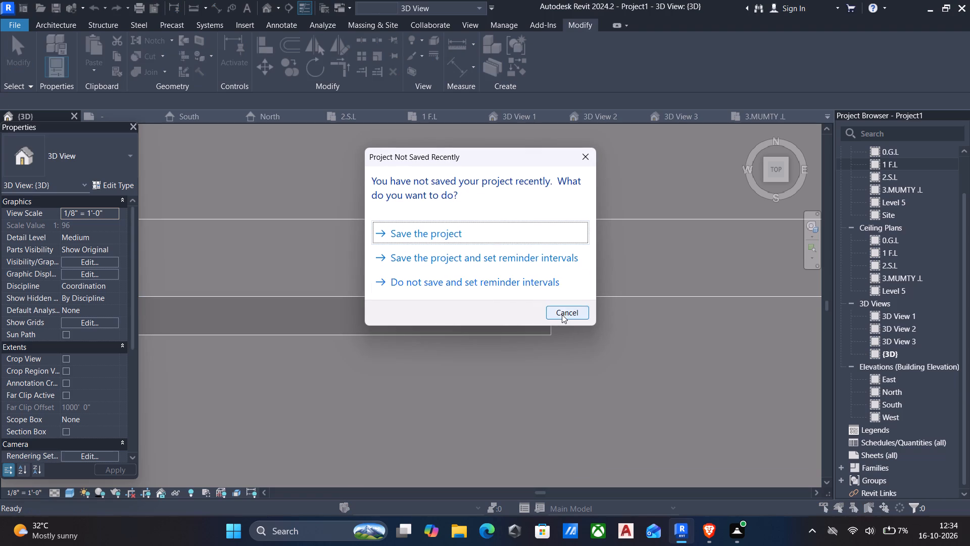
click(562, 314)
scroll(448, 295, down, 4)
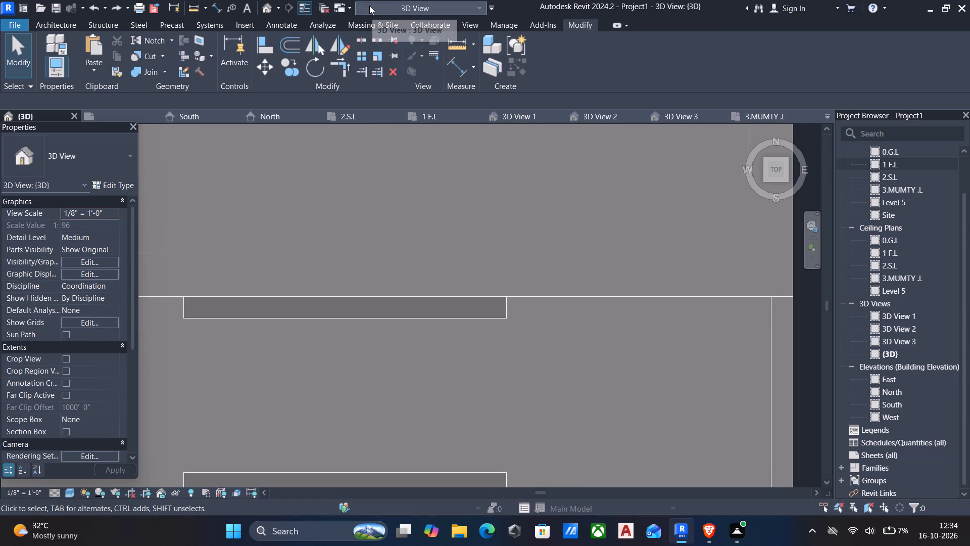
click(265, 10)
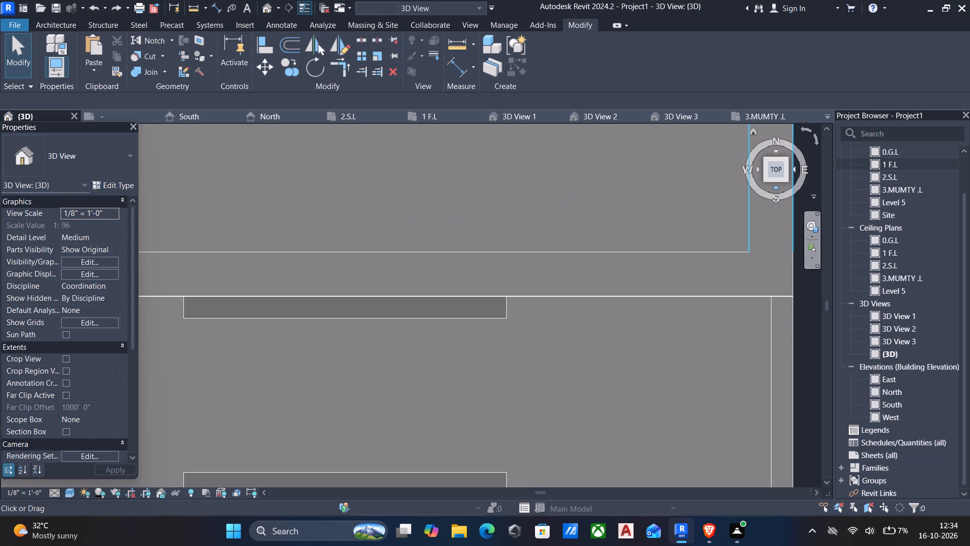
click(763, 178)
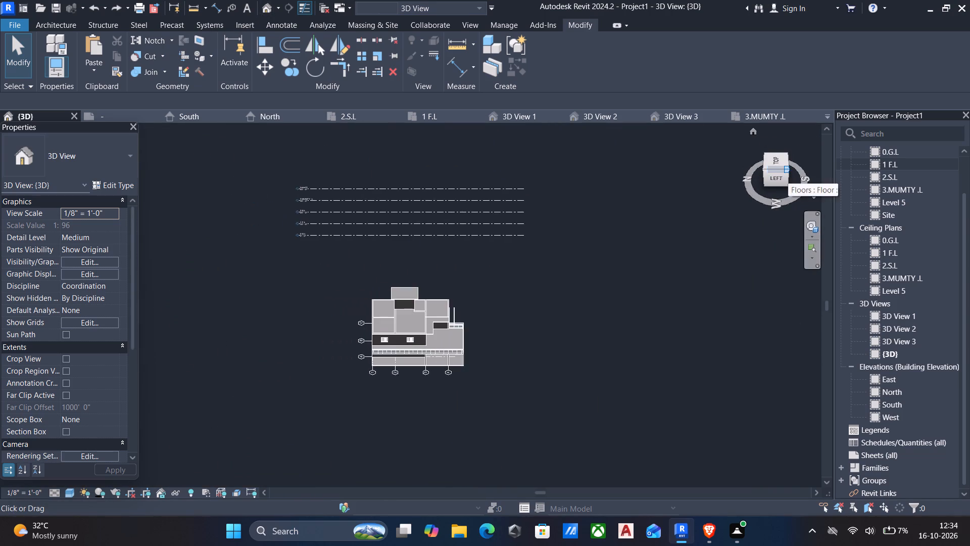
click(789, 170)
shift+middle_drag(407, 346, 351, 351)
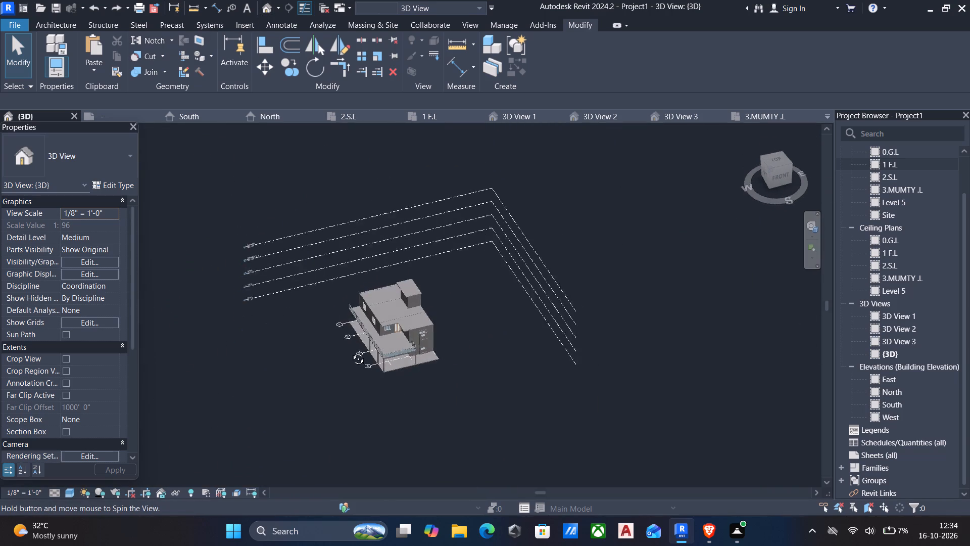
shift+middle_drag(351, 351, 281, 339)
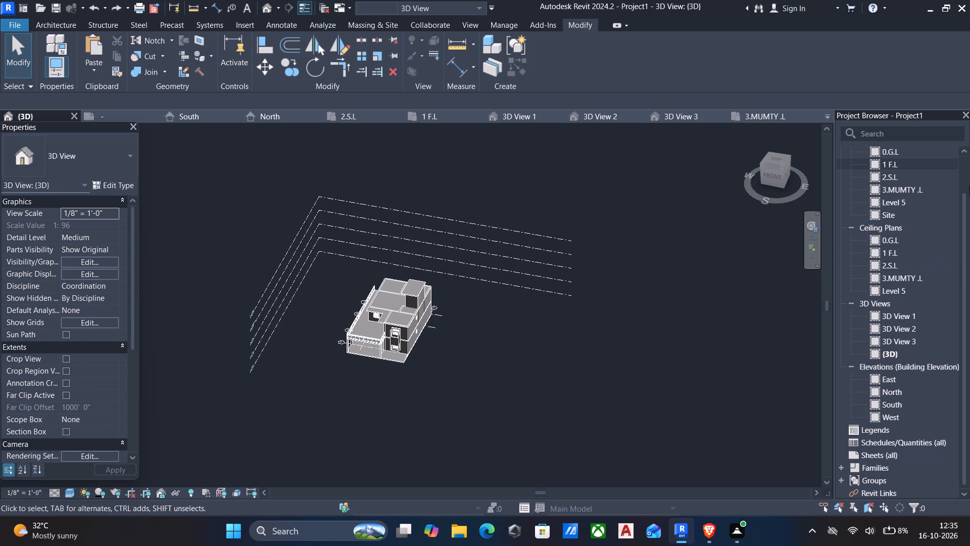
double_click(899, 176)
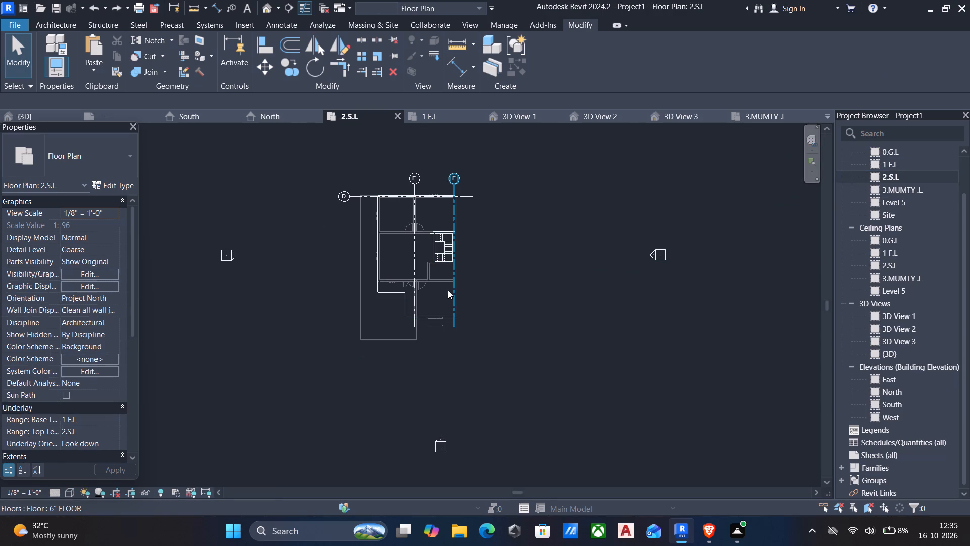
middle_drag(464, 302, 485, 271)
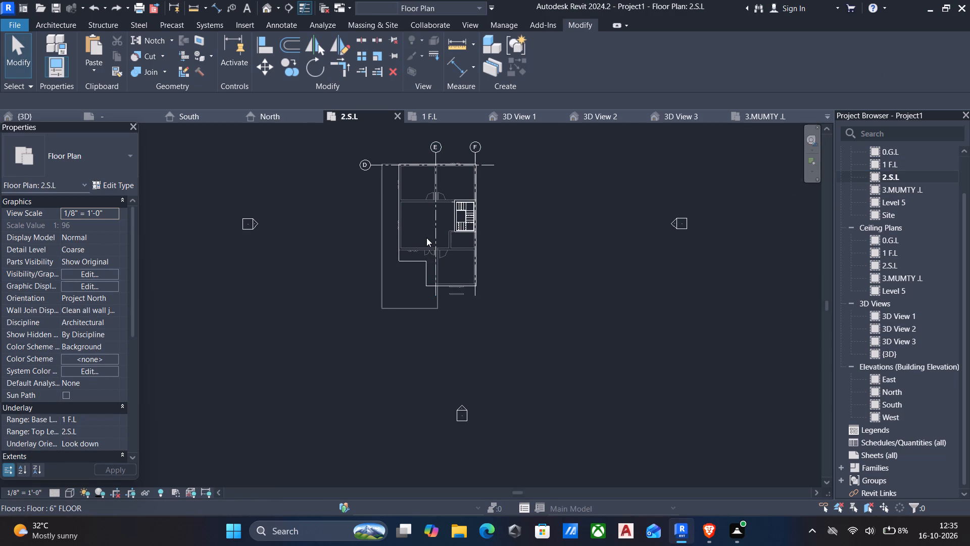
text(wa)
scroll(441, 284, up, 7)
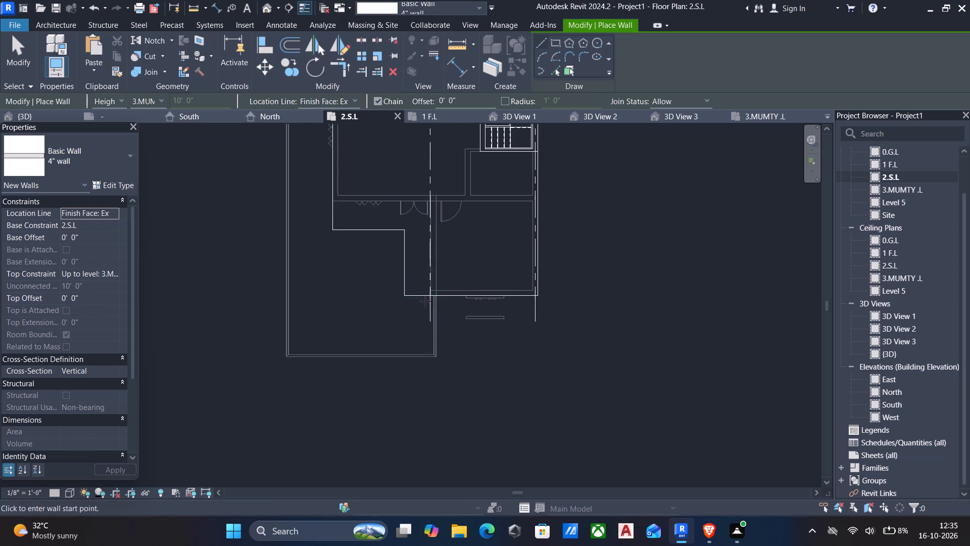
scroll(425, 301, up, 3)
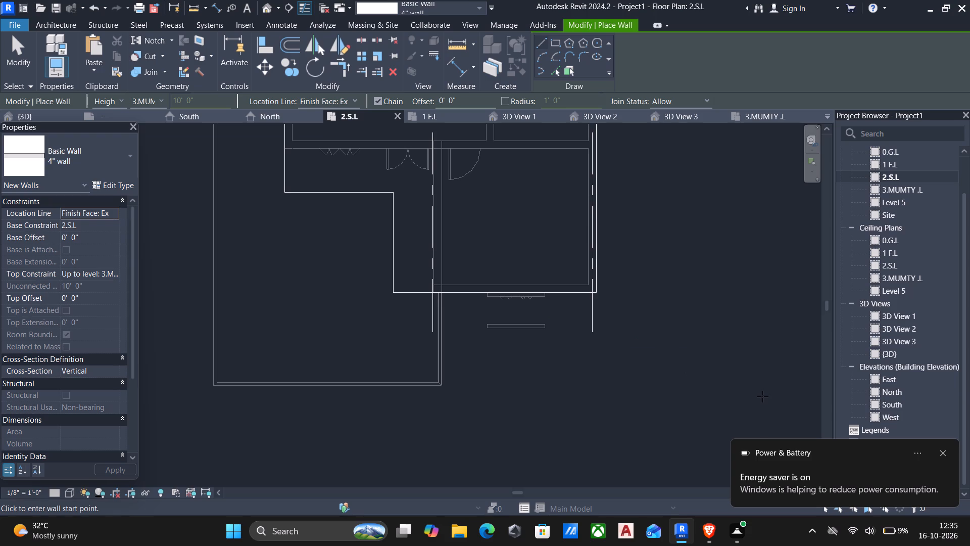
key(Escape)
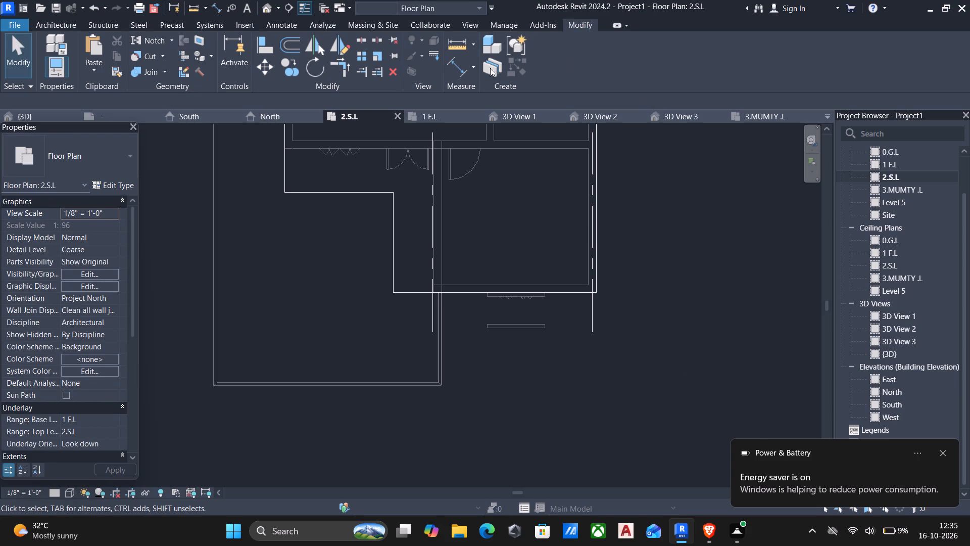
Examine the house in the default 3D view, focusing on the terrace side and the front window surrounds.
click(265, 11)
scroll(368, 304, up, 1)
shift+middle_drag(368, 304, 478, 280)
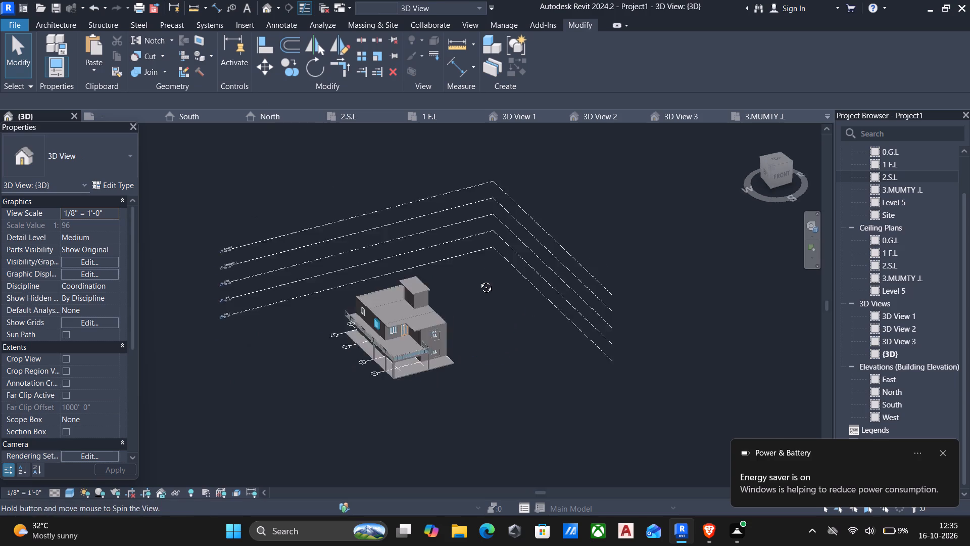
shift+middle_drag(478, 280, 525, 260)
scroll(451, 367, up, 4)
middle_drag(436, 373, 448, 347)
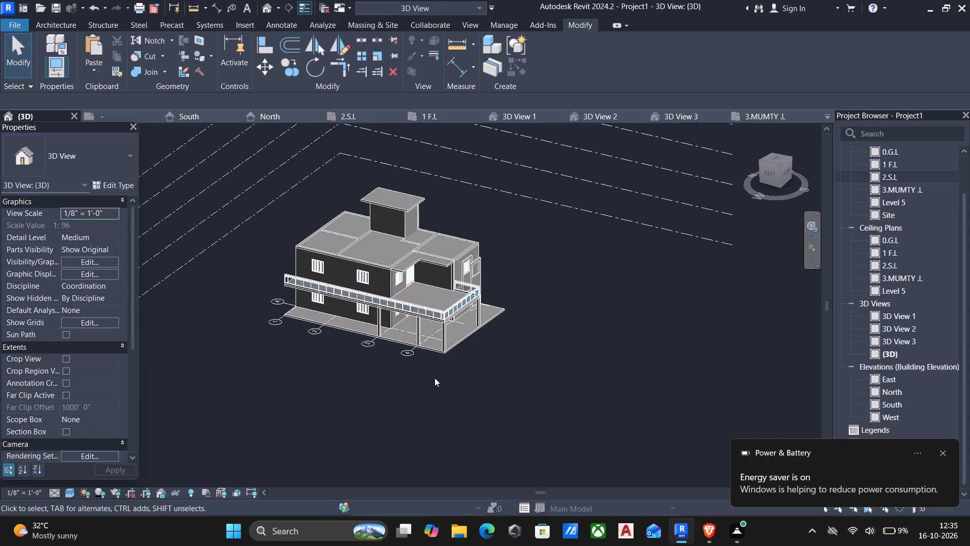
scroll(434, 378, up, 4)
middle_drag(429, 378, 474, 445)
scroll(474, 445, down, 1)
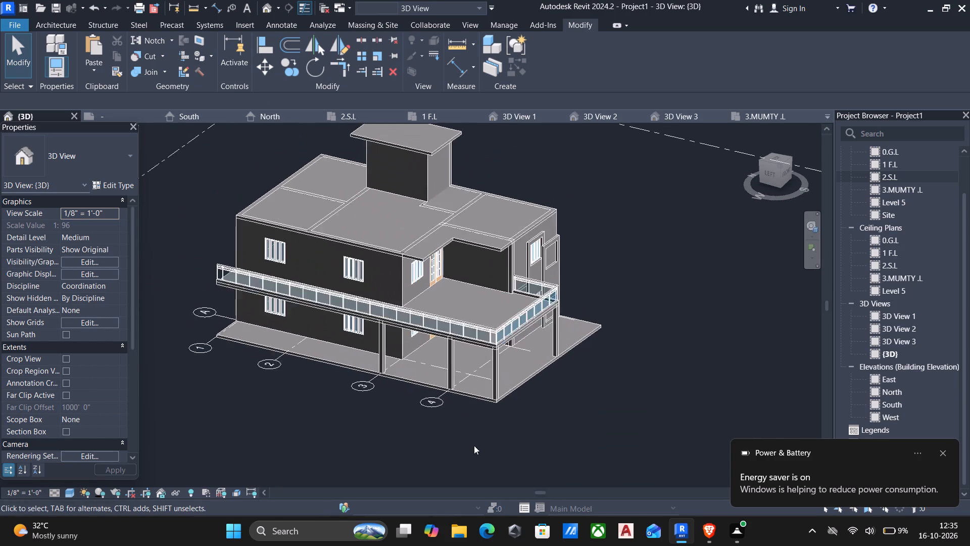
Save the project in the Documents folder as "Modern contemporary house 16".
key(ctrl+s)
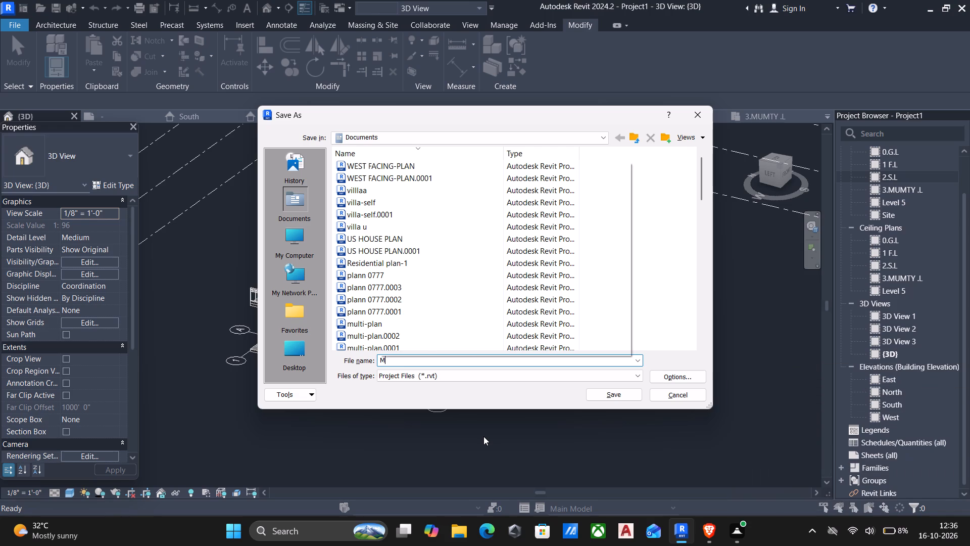
text(odern con)
text(temporary h)
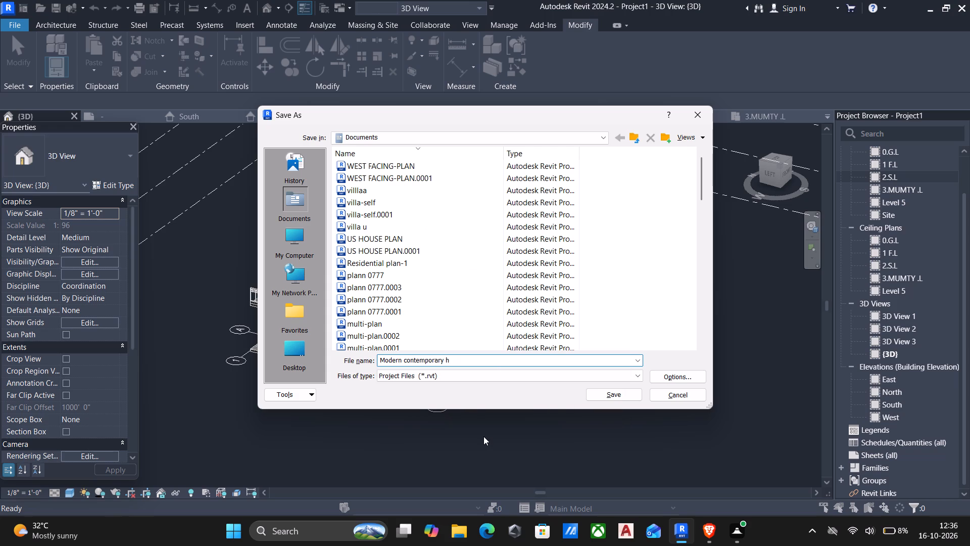
text(ouse)
key(space)
text(16)
click(613, 398)
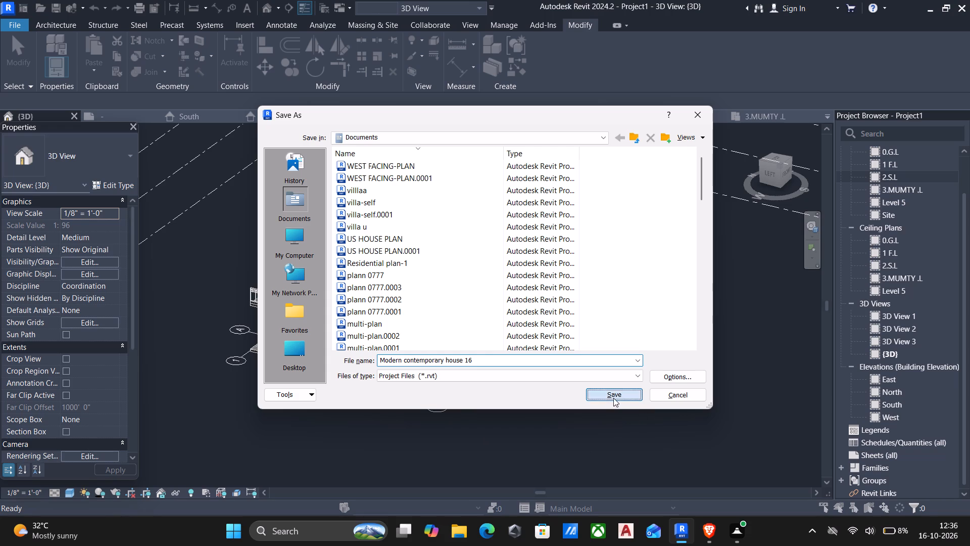
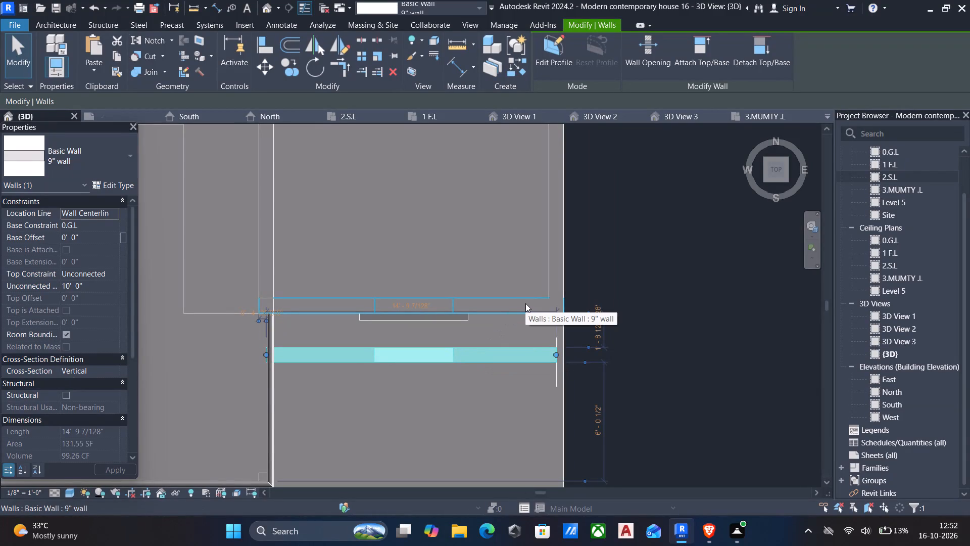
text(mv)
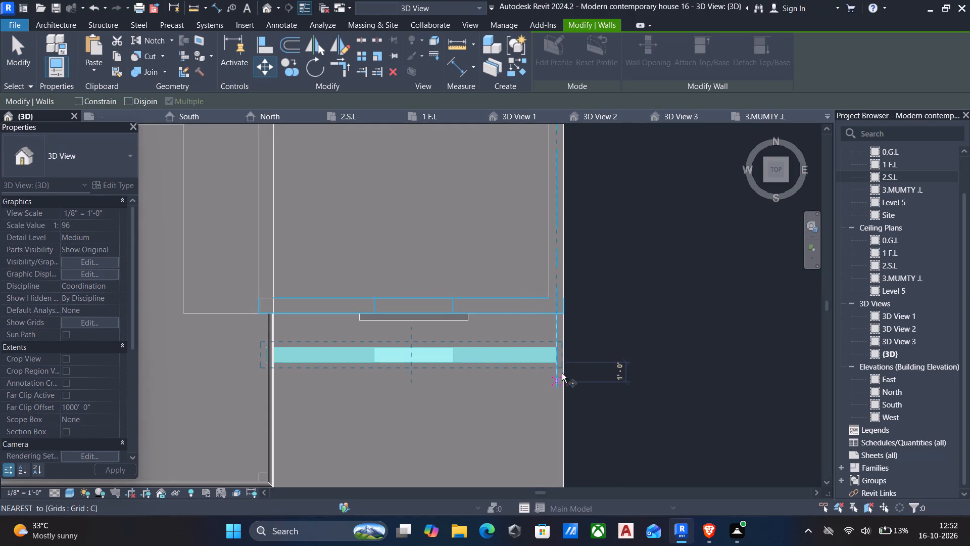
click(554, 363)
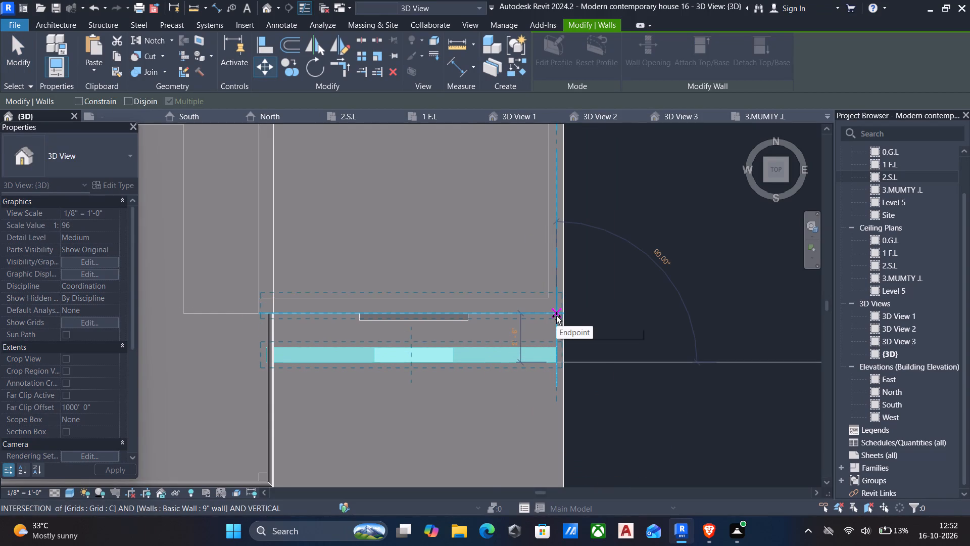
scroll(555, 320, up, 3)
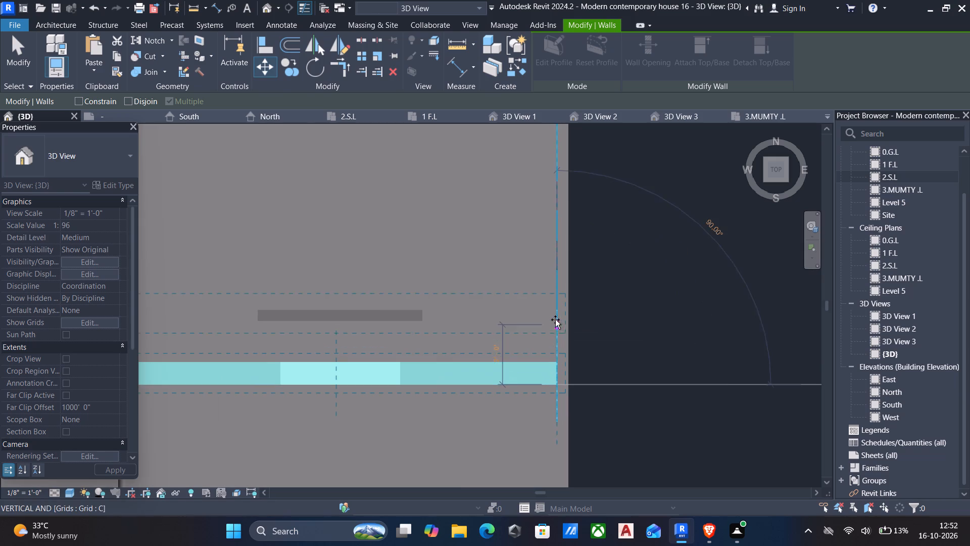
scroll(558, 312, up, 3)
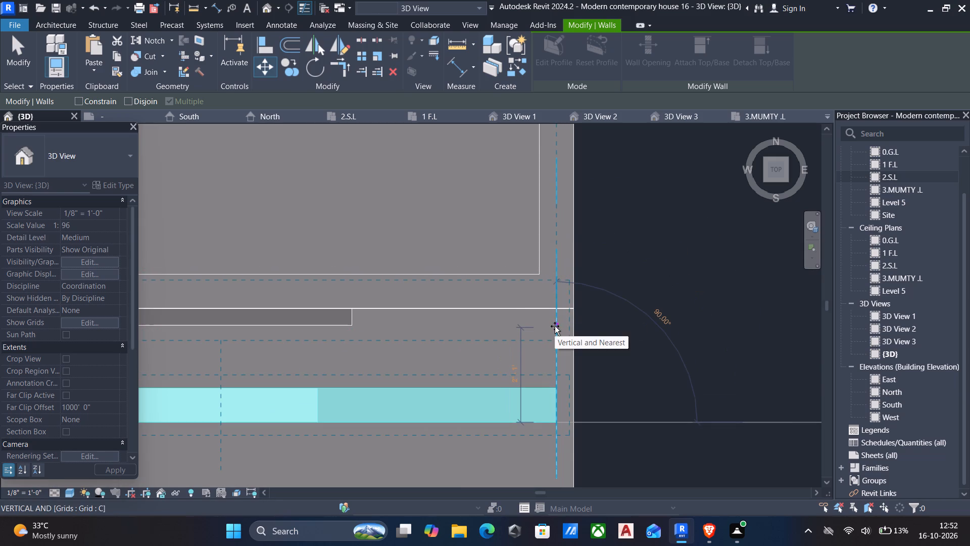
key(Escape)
Align the outer face of the separate 9" wall in front of the house with the window surround's front face.
key(a)
key(l)
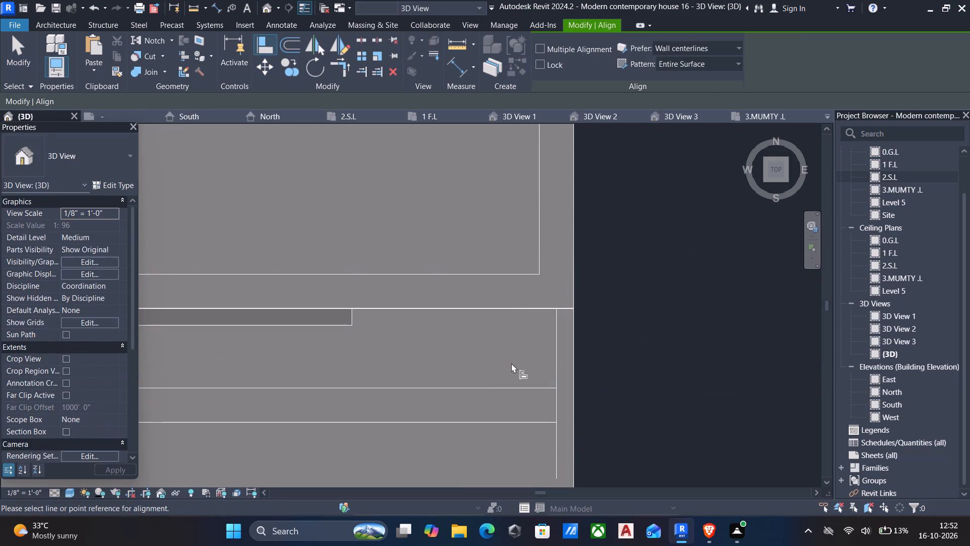
click(326, 325)
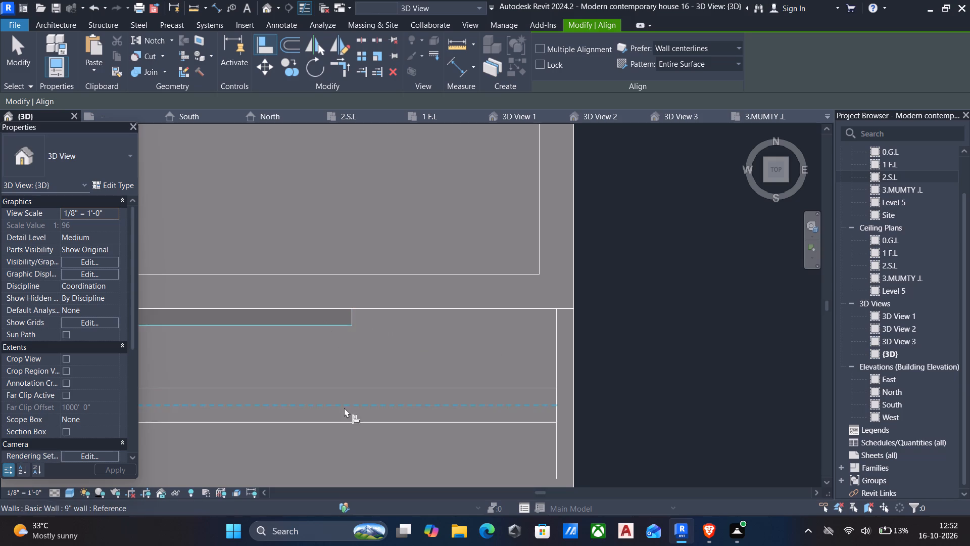
click(344, 421)
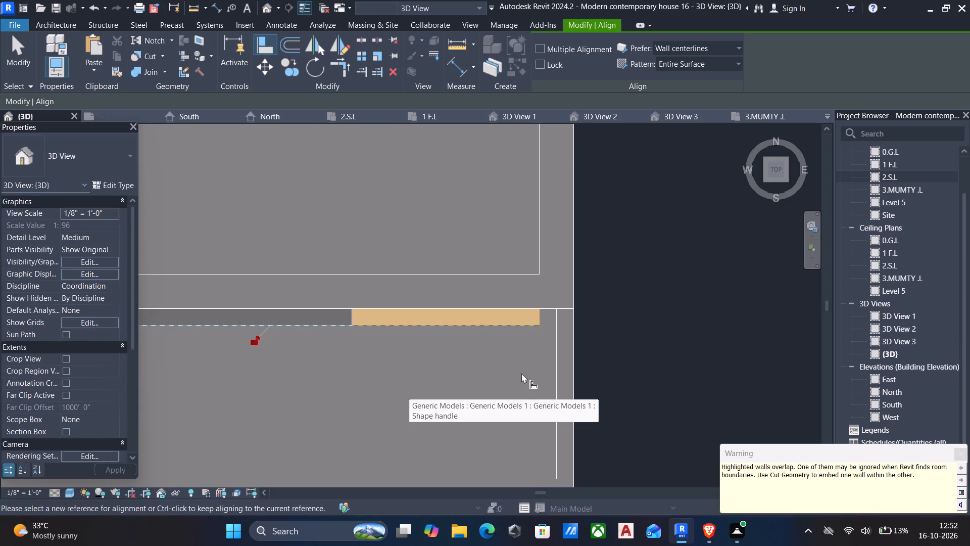
key(Escape)
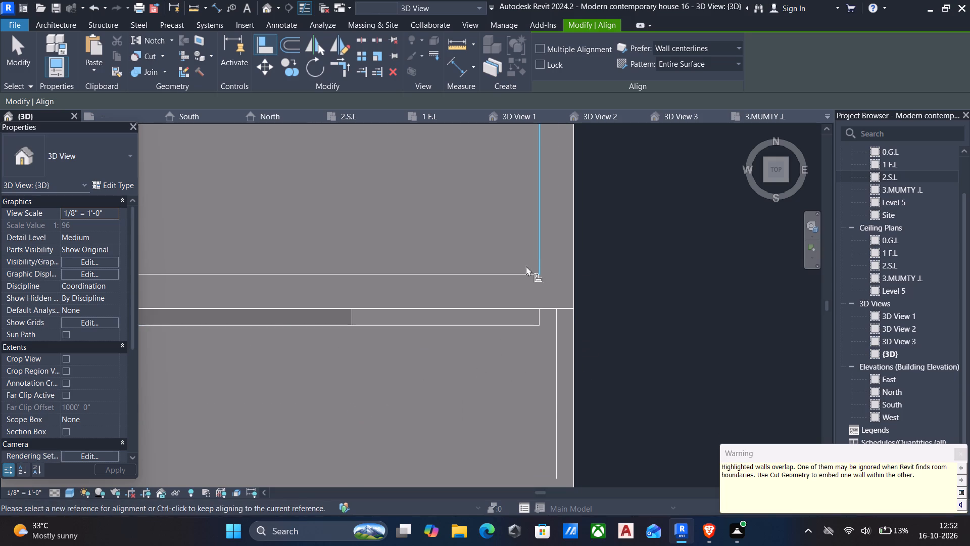
key(Escape)
Set the top constraint of the aligned 9" front wall to Up to level: 2.S.L.
click(501, 323)
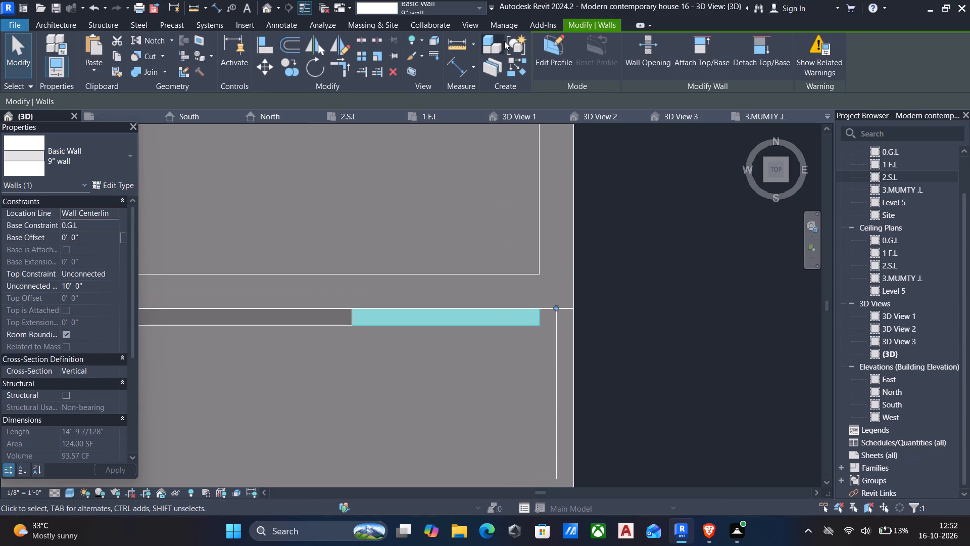
click(270, 6)
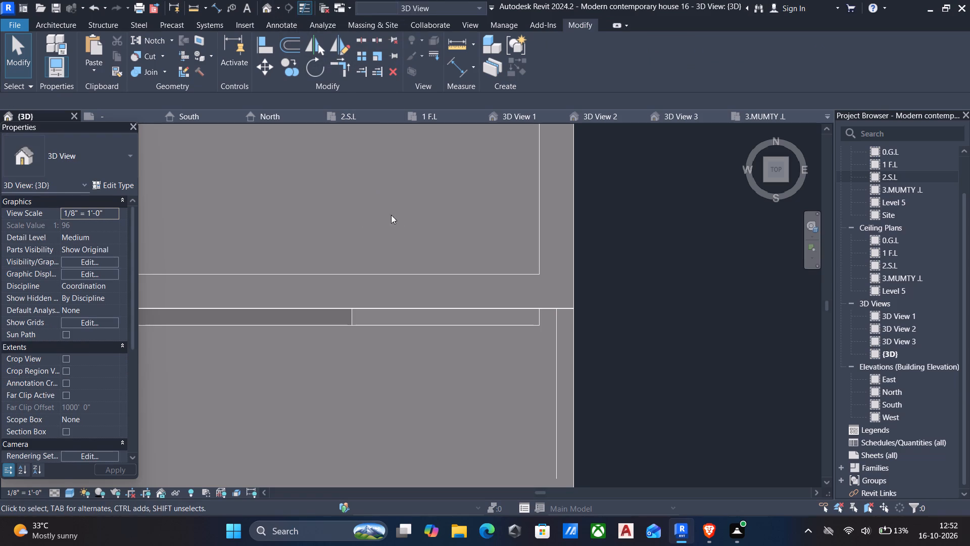
scroll(391, 215, down, 3)
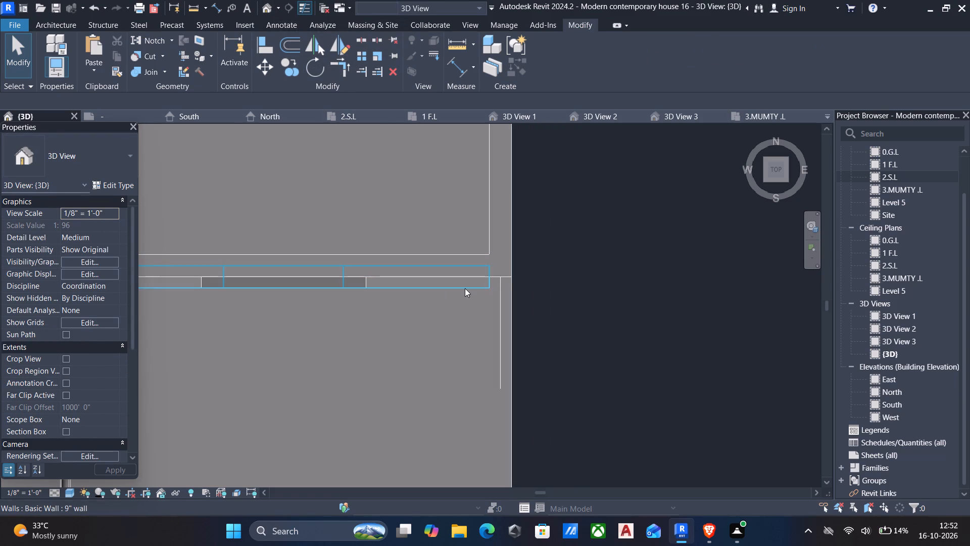
click(465, 288)
scroll(455, 301, down, 2)
shift+middle_drag(451, 311, 491, 123)
shift+middle_drag(477, 236, 398, 168)
middle_drag(245, 260, 303, 304)
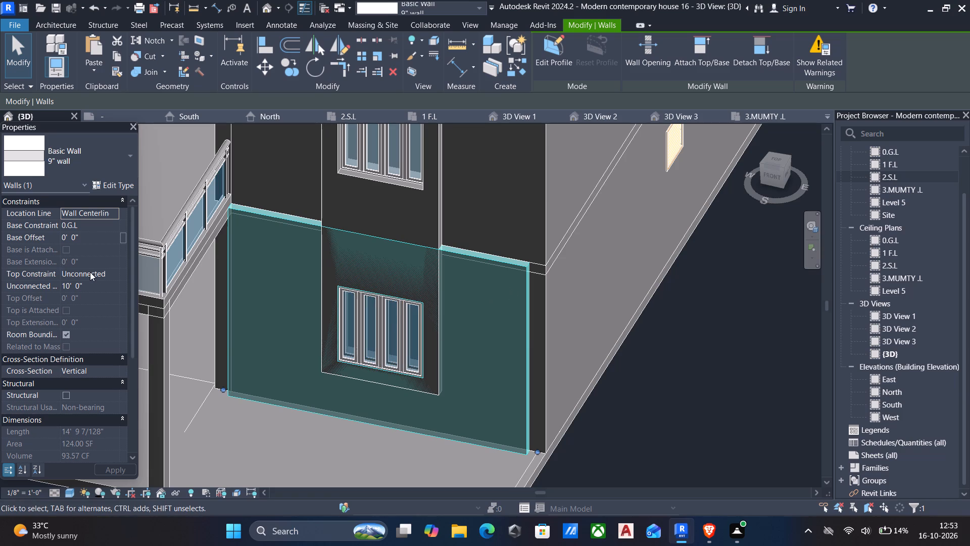
click(103, 285)
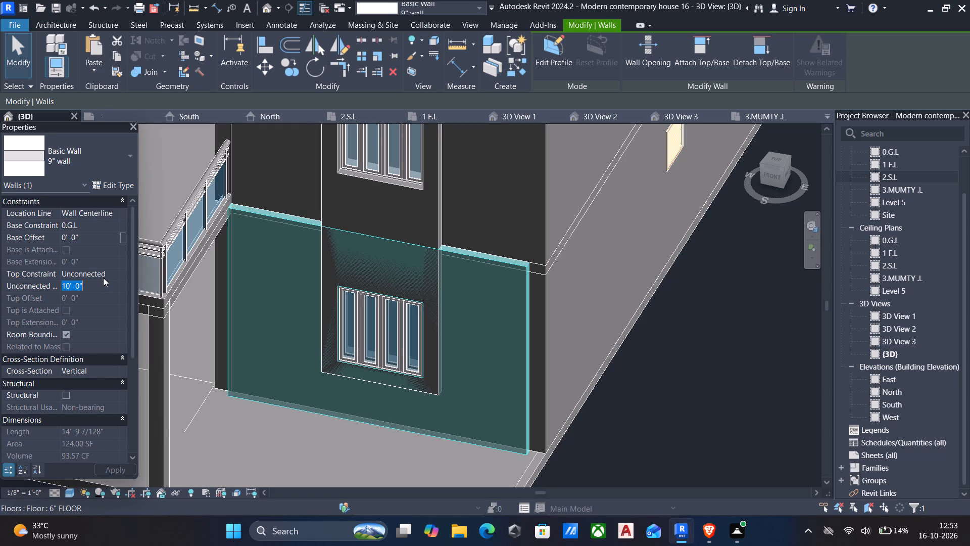
click(117, 274)
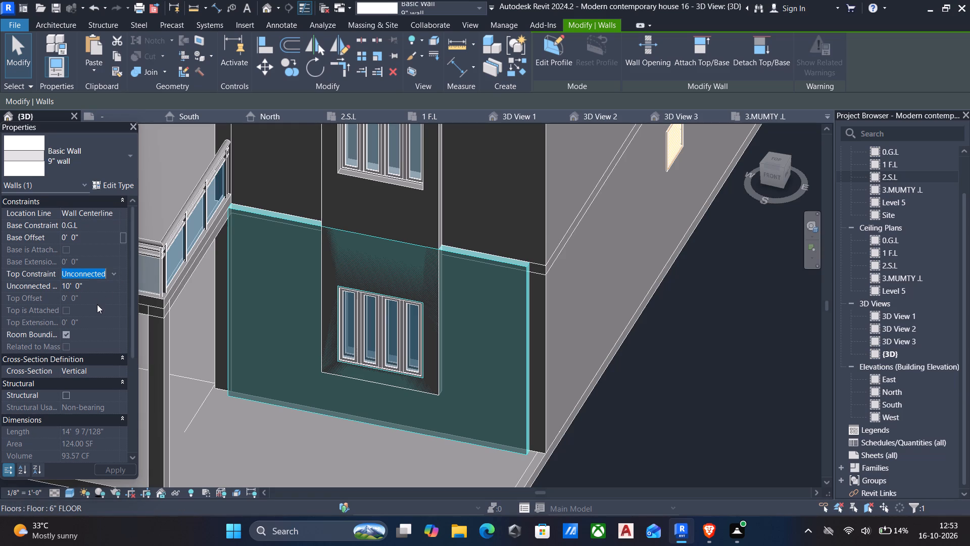
click(97, 313)
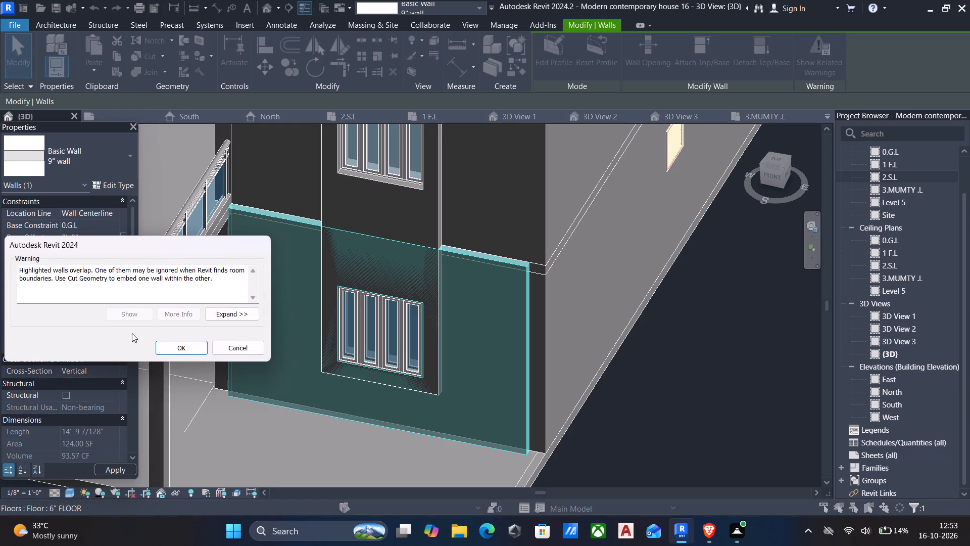
click(184, 346)
scroll(307, 337, down, 6)
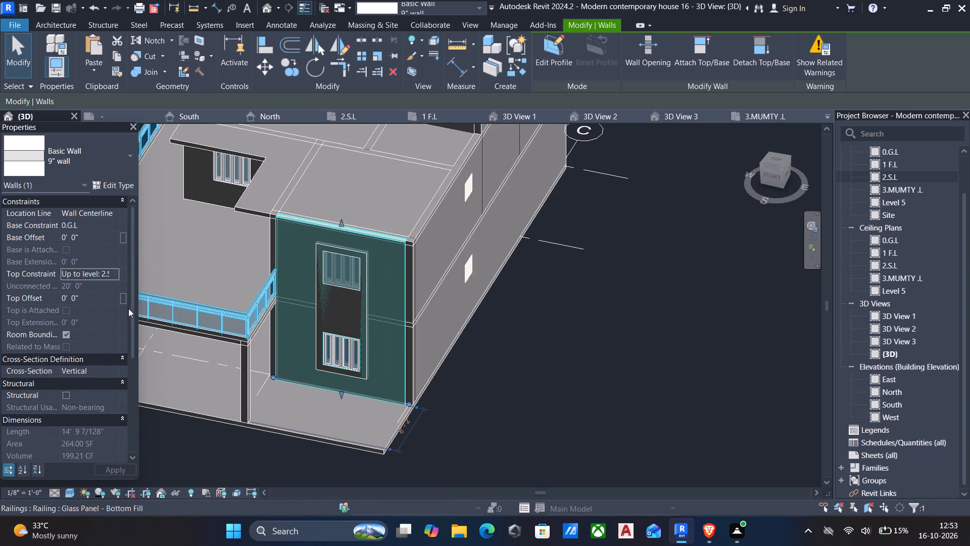
Set the front wall's top offset to 2'.
click(90, 296)
text(2')
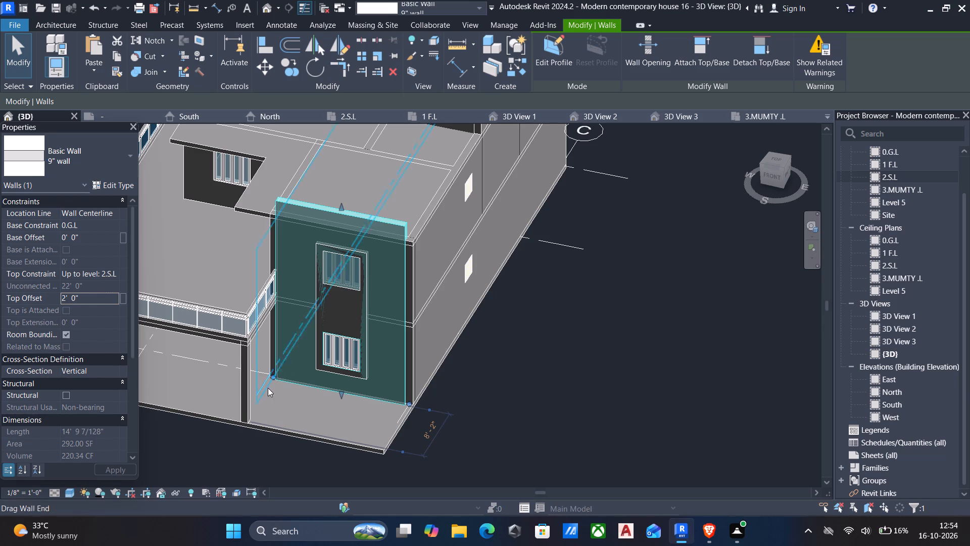
key(Escape)
Examine the raised front wall from the front, the side and above, checking how it meets the roof and side wall.
shift+middle_drag(395, 387, 424, 357)
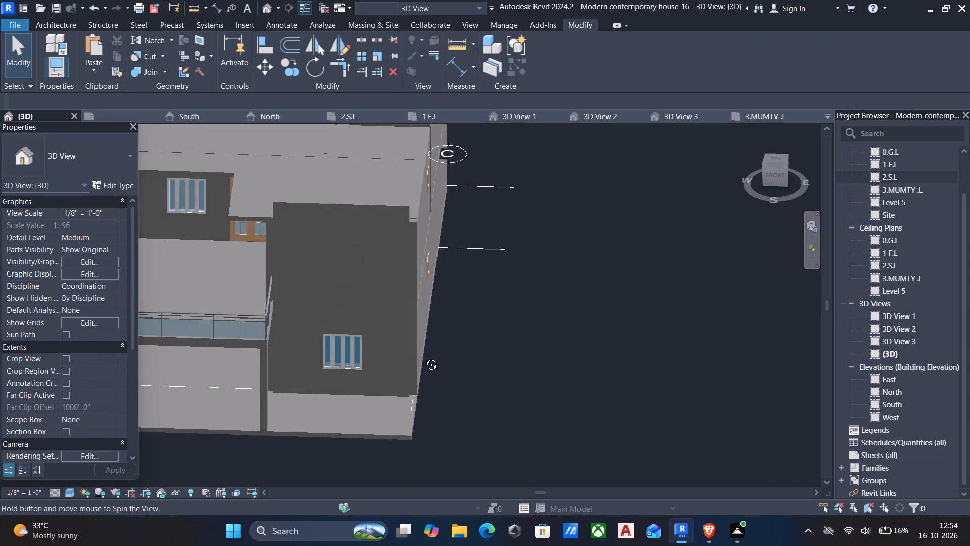
shift+middle_drag(424, 357, 406, 309)
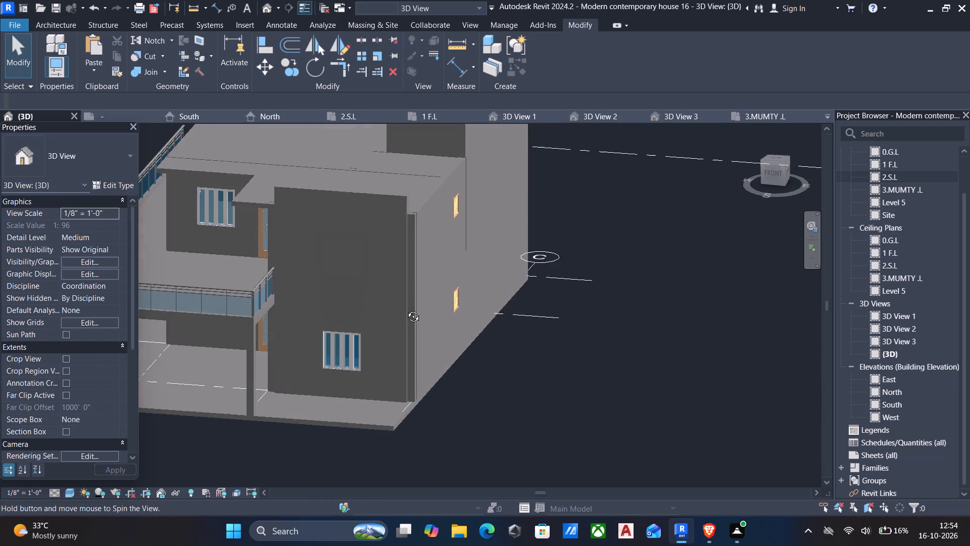
shift+middle_drag(406, 309, 271, 357)
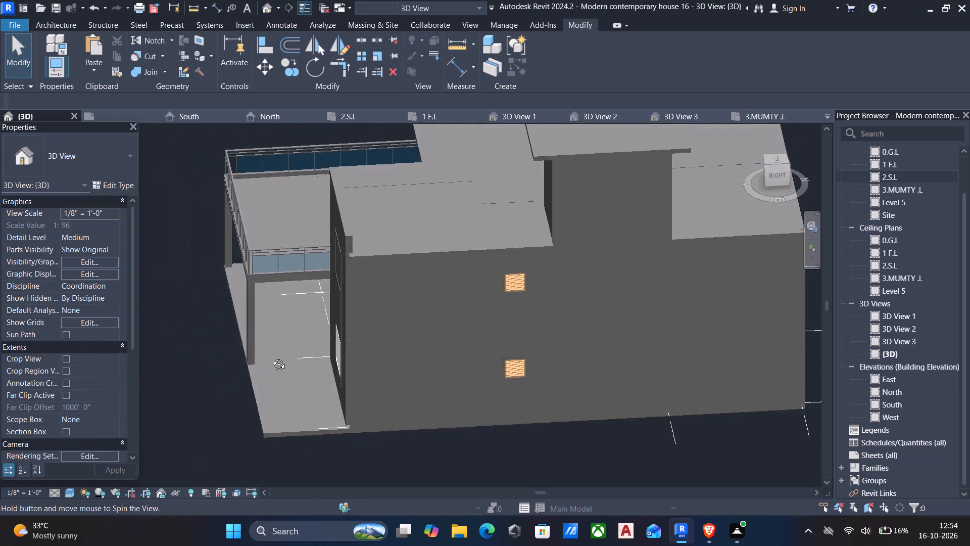
shift+middle_drag(271, 357, 272, 344)
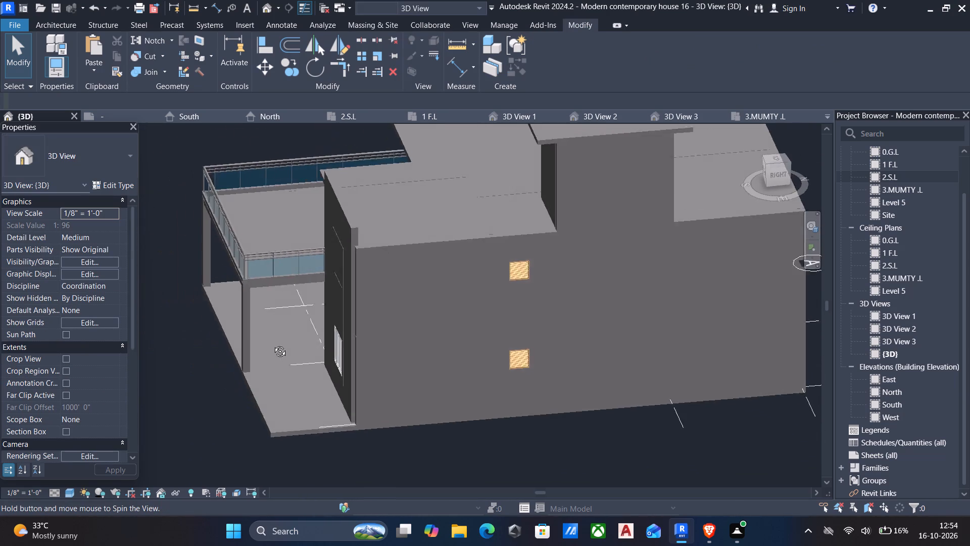
shift+middle_drag(272, 344, 274, 324)
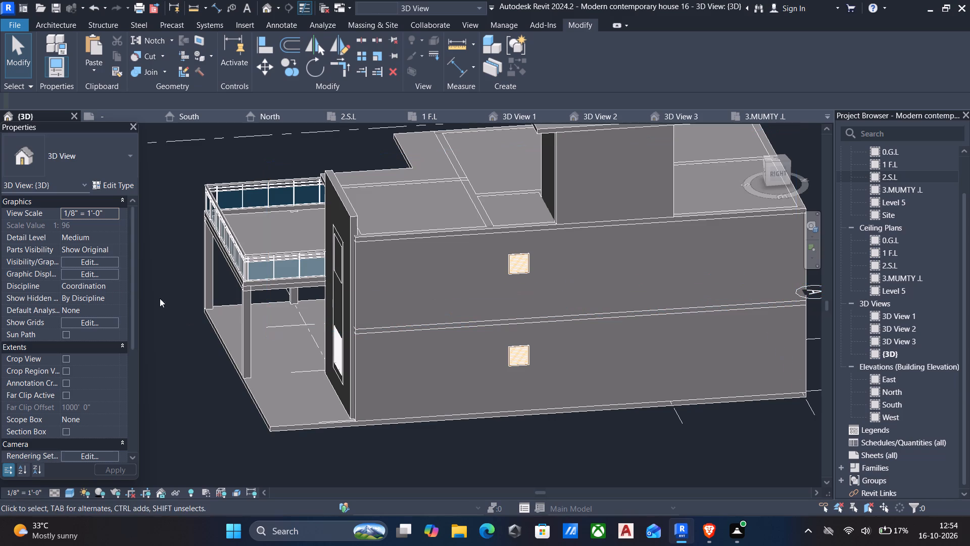
scroll(307, 361, down, 1)
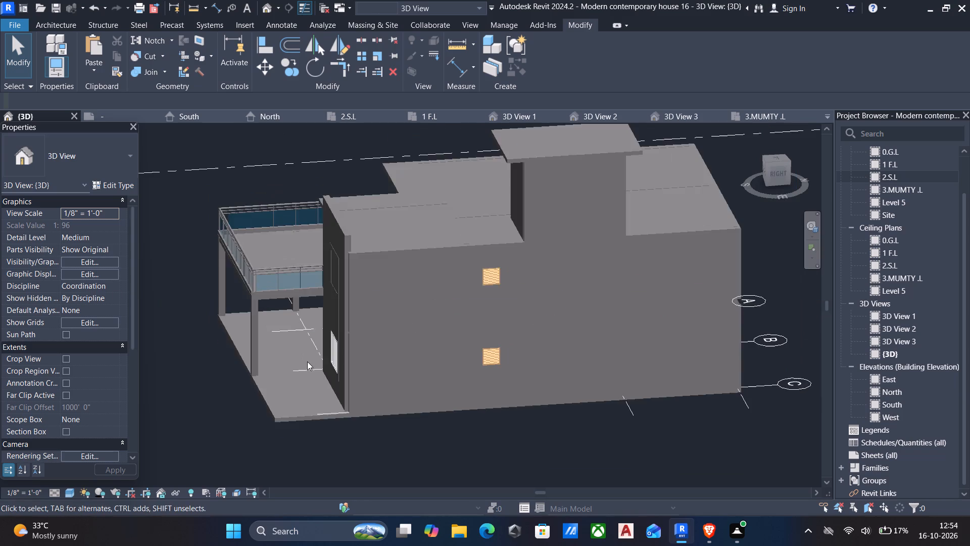
shift+middle_drag(308, 360, 360, 388)
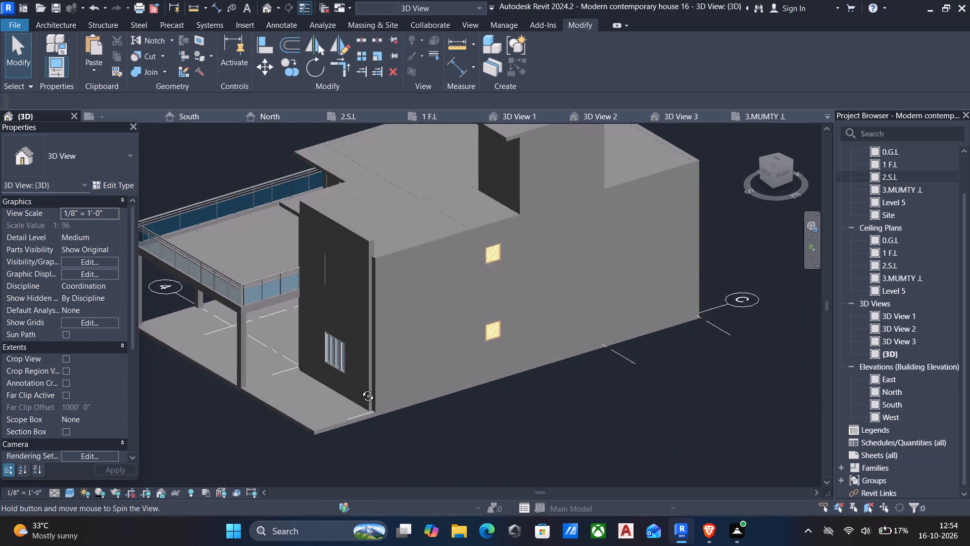
shift+middle_drag(360, 388, 366, 397)
click(775, 160)
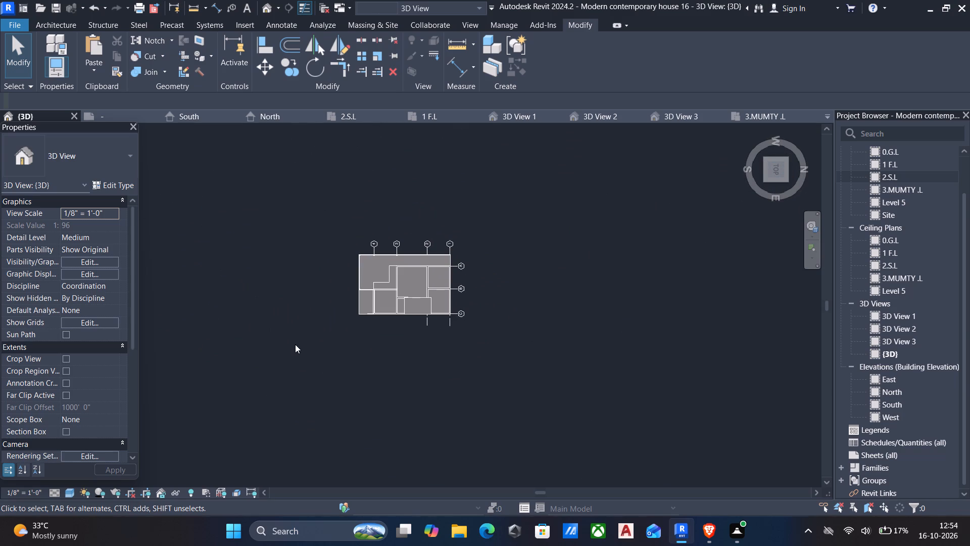
shift+middle_drag(295, 344, 482, 409)
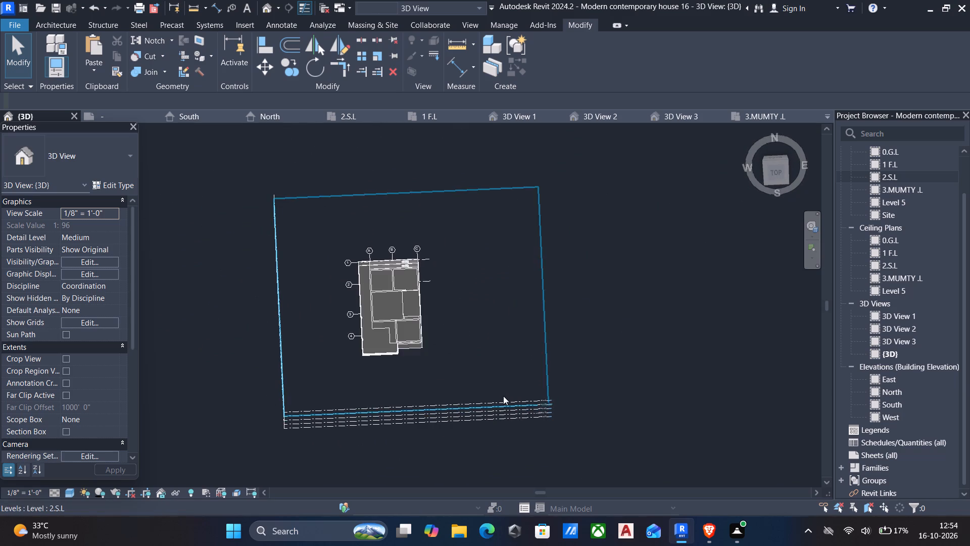
click(779, 175)
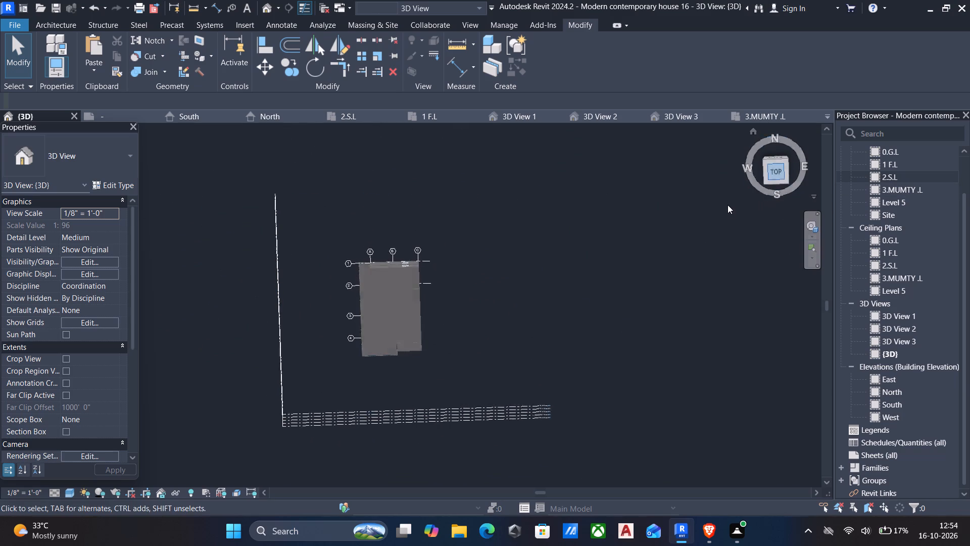
scroll(392, 361, up, 7)
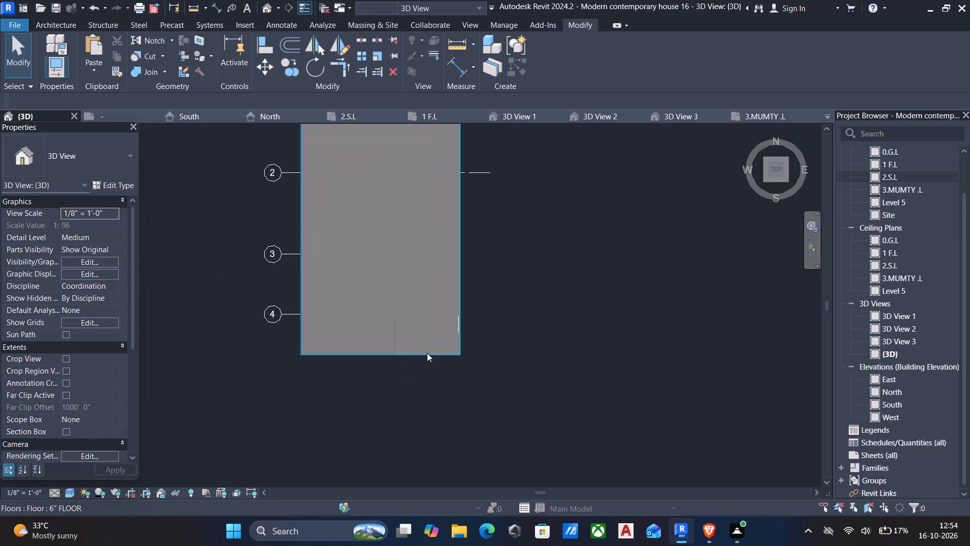
scroll(456, 315, up, 4)
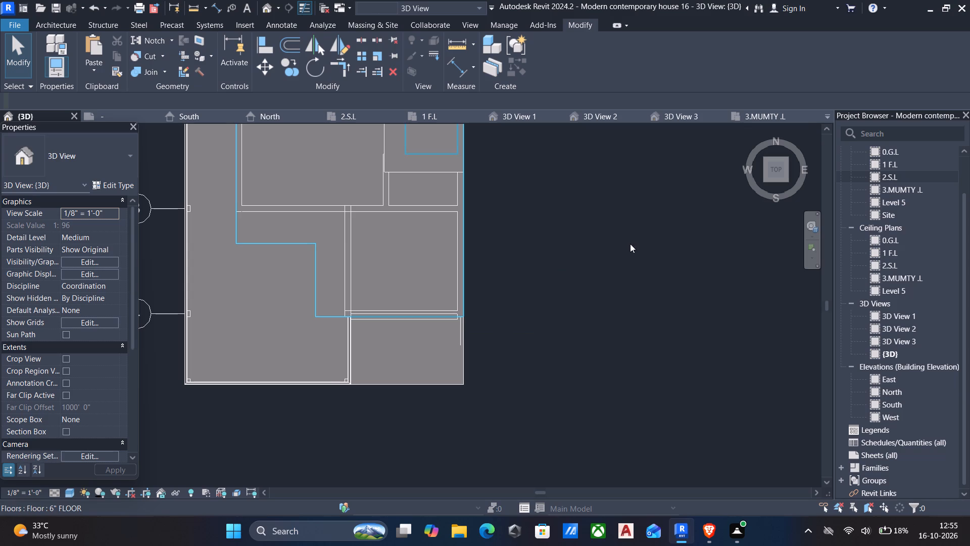
Open the raised 9" front wall's profile for editing.
click(788, 180)
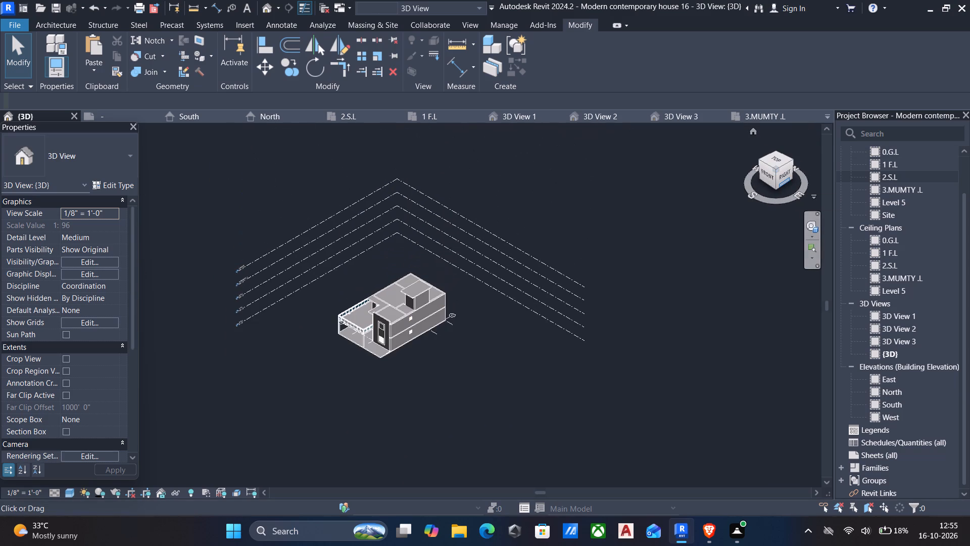
scroll(391, 352, up, 3)
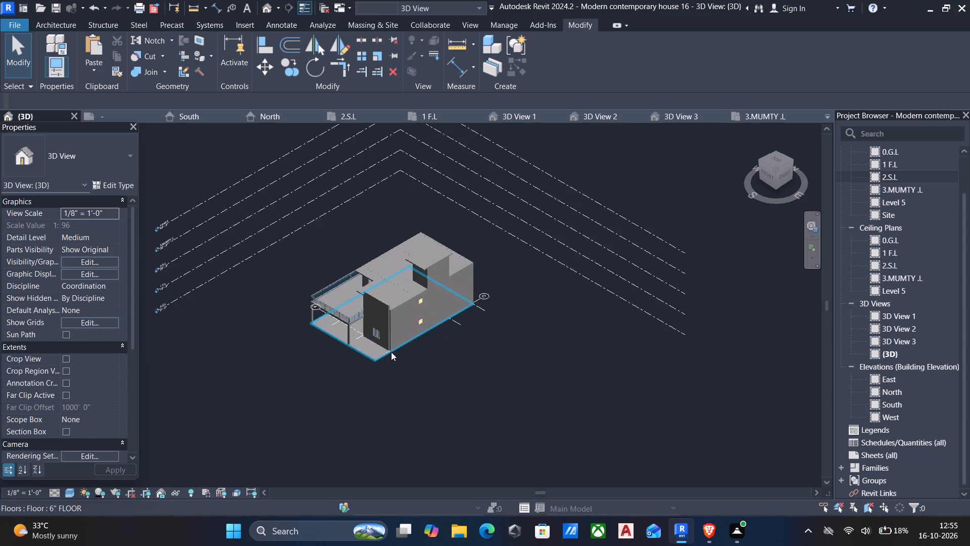
scroll(391, 352, up, 6)
scroll(356, 218, up, 5)
scroll(369, 285, up, 4)
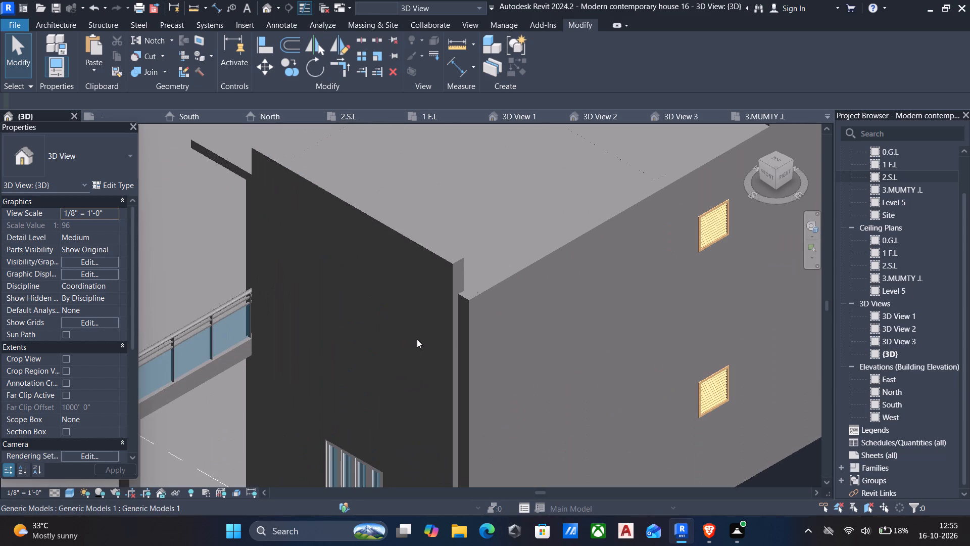
scroll(429, 344, down, 1)
click(450, 354)
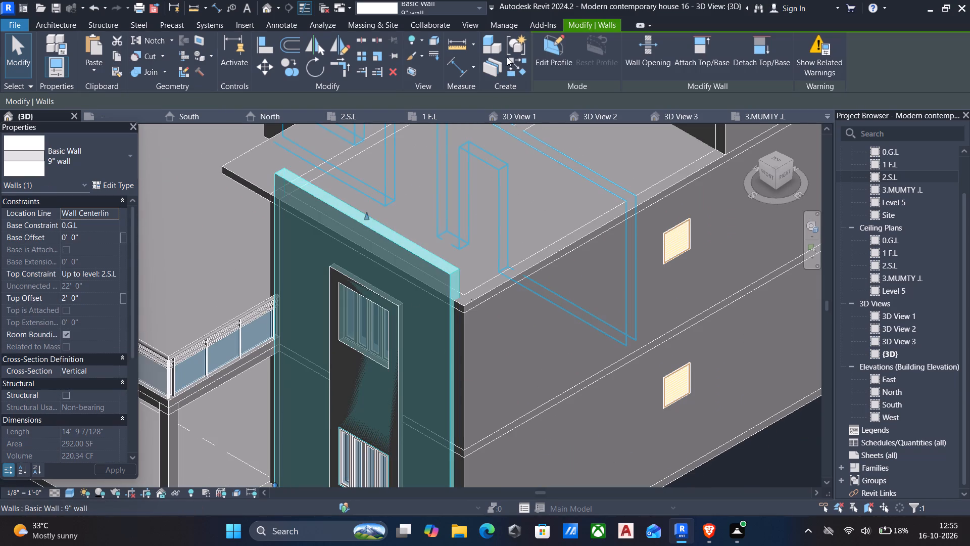
click(546, 51)
Sketch a rectangle inside the front wall's profile, offset 1' inward from its outer edges.
scroll(506, 157, down, 3)
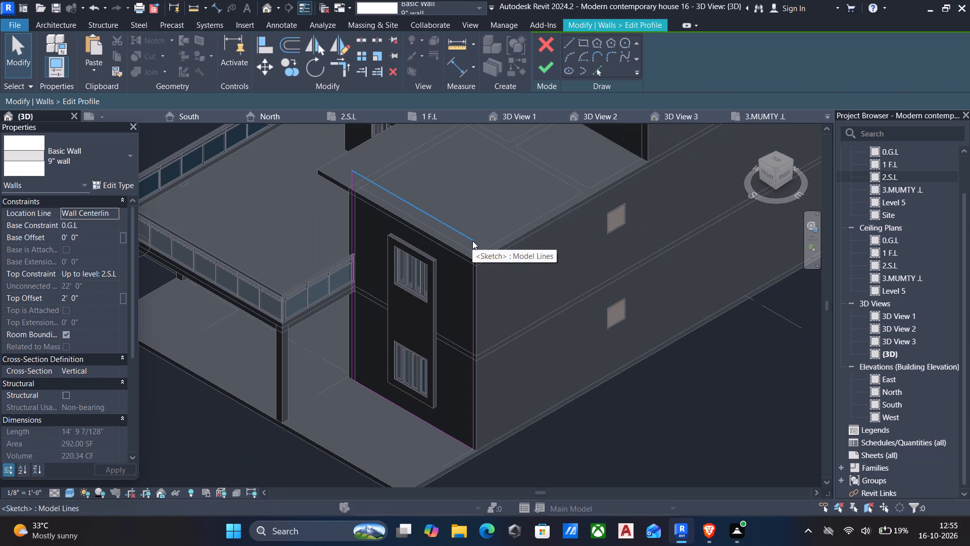
scroll(486, 278, down, 2)
shift+middle_drag(483, 287, 504, 284)
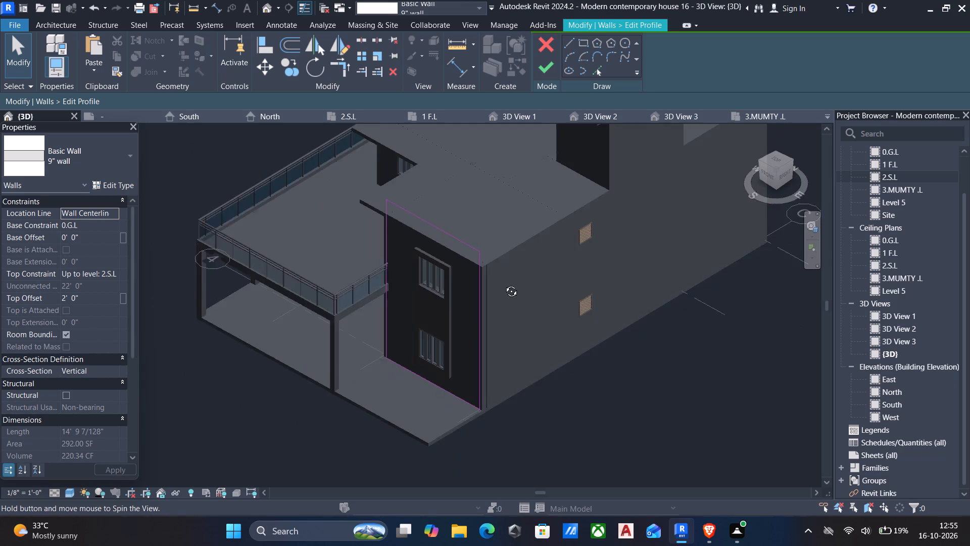
shift+middle_drag(504, 284, 552, 204)
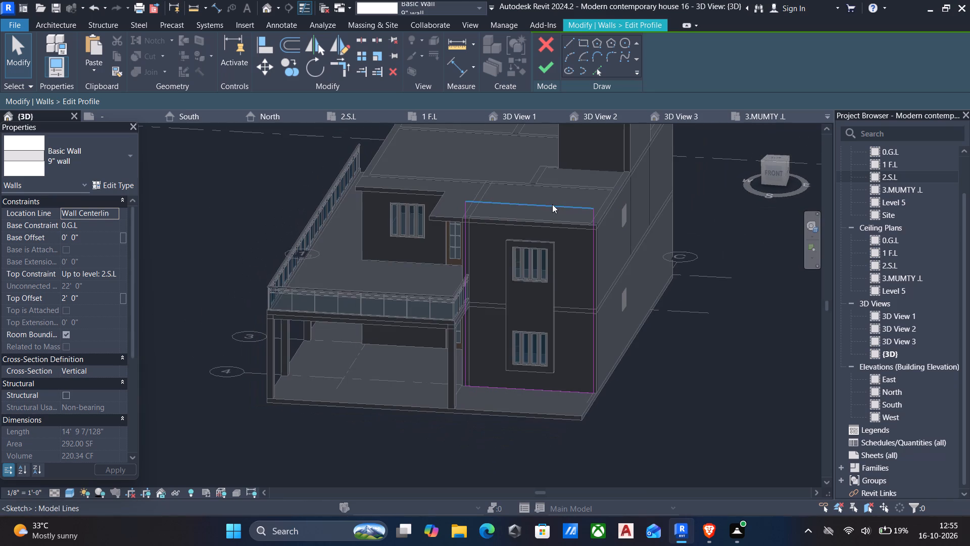
scroll(560, 259, up, 2)
shift+middle_drag(503, 217, 506, 193)
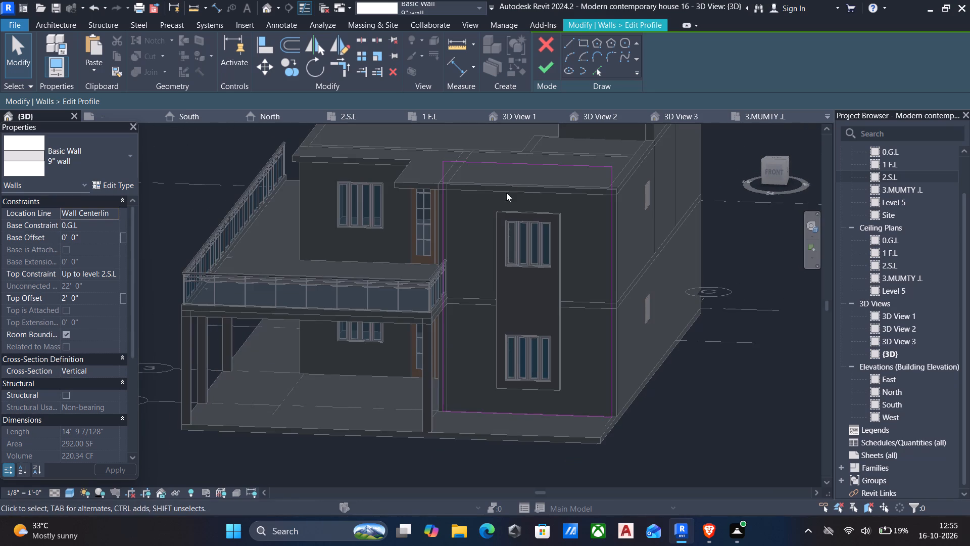
click(774, 169)
click(585, 43)
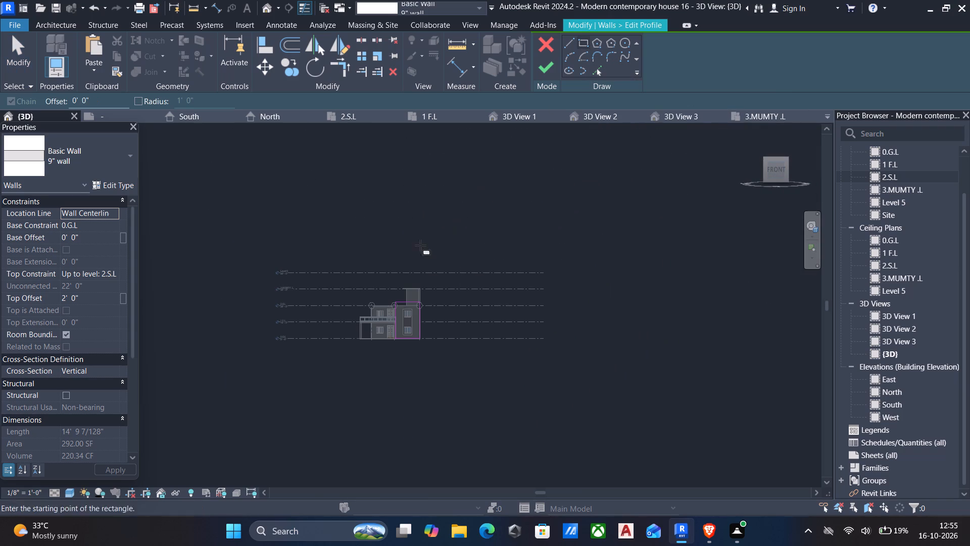
scroll(400, 329, up, 9)
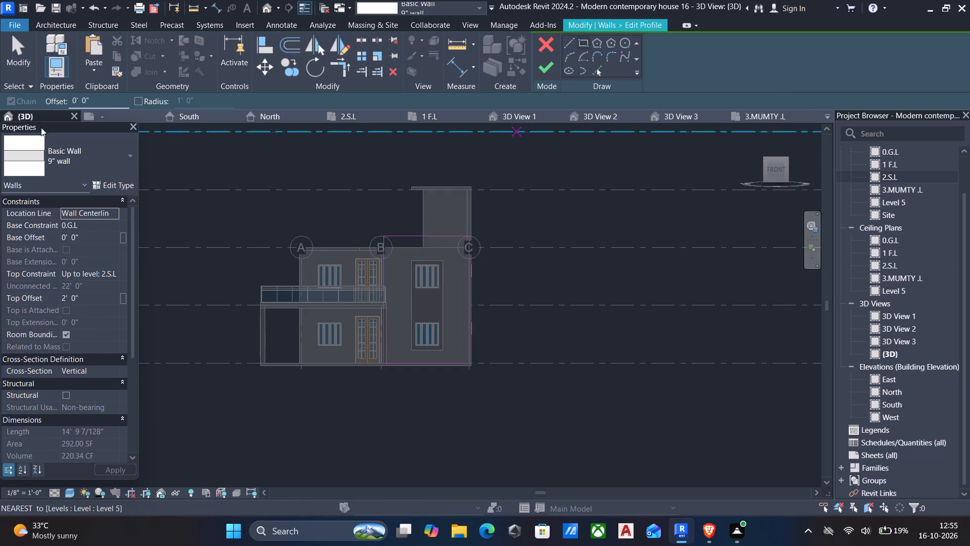
drag(99, 100, 11, 97)
text(1')
scroll(393, 239, up, 9)
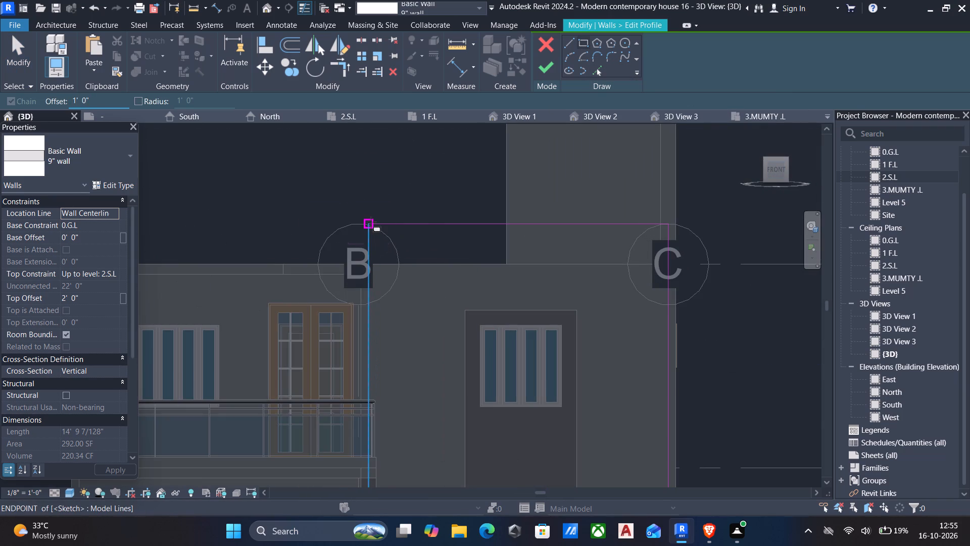
click(371, 222)
scroll(426, 309, down, 5)
key(space)
middle_drag(500, 392, 510, 241)
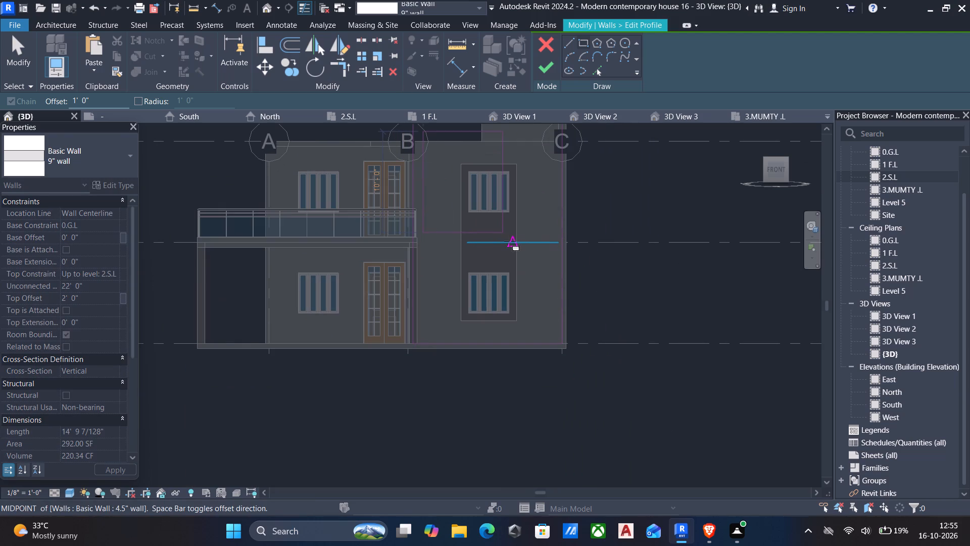
click(562, 346)
key(Escape)
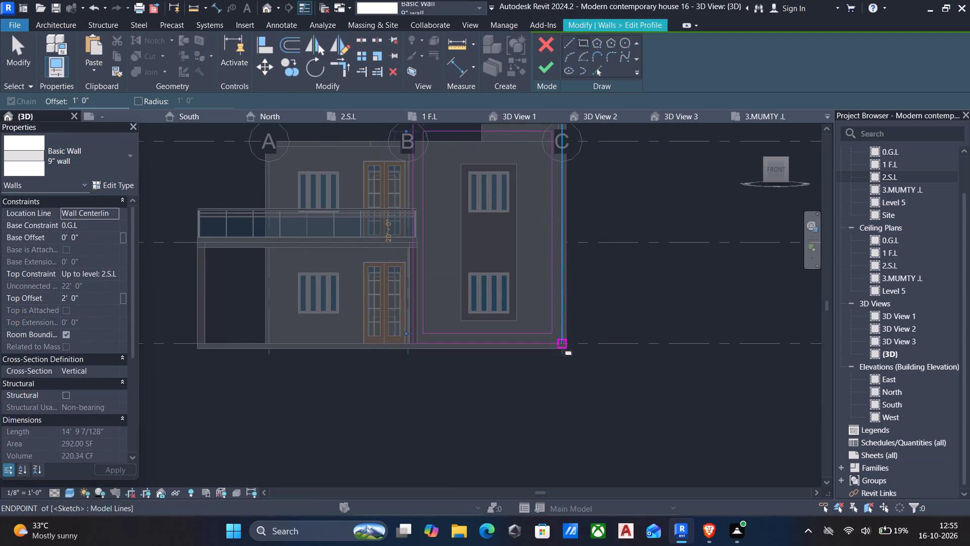
key(Escape)
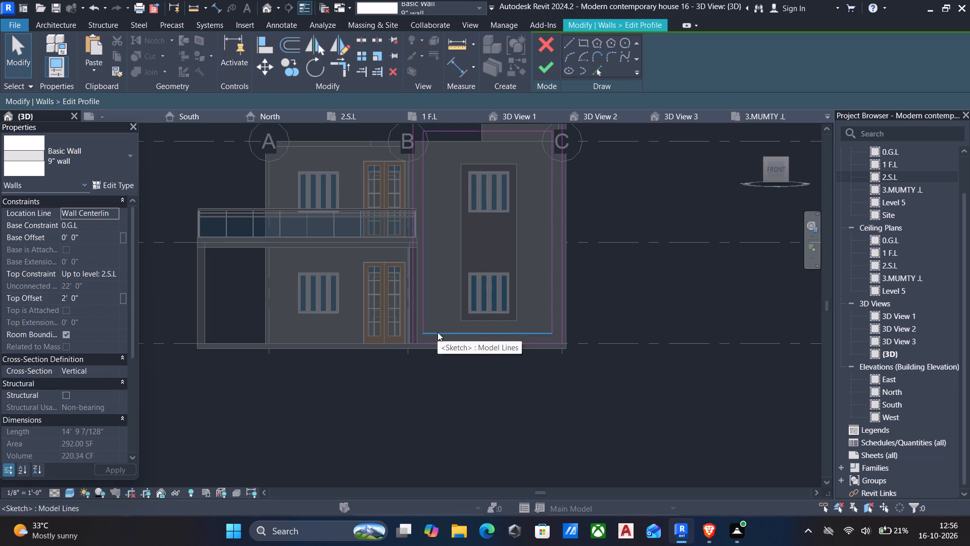
Align the inner rectangle's top line with the roof line at level 2.S.L.
middle_drag(466, 311, 464, 368)
click(463, 188)
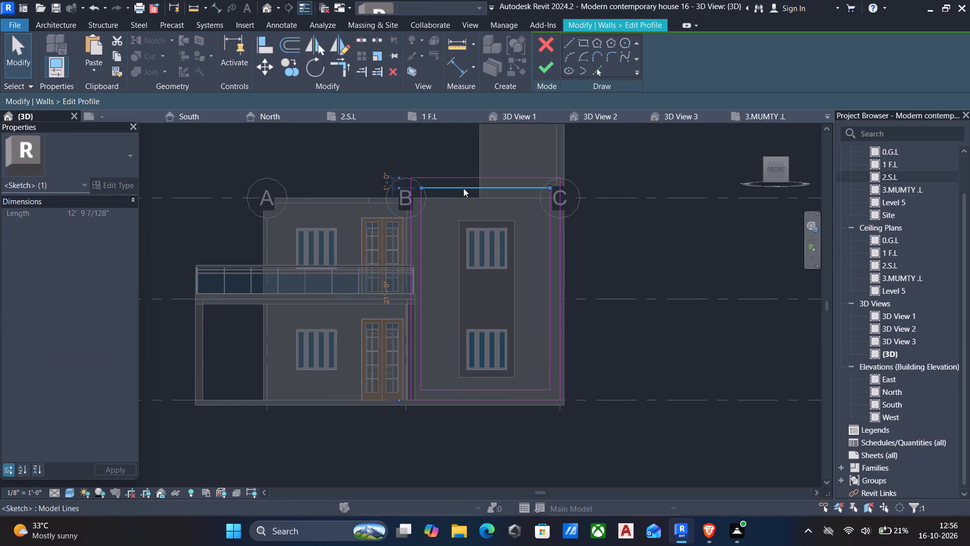
text(al)
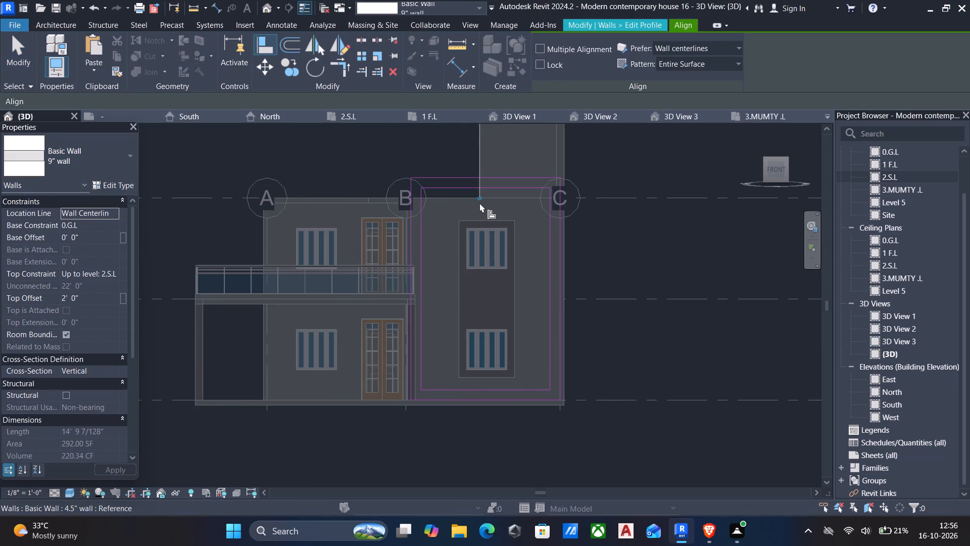
scroll(457, 198, up, 4)
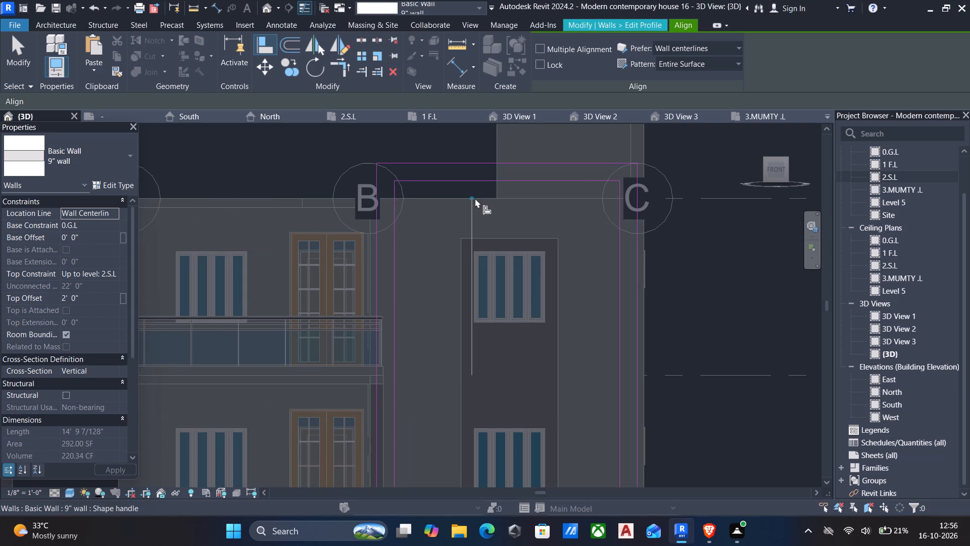
click(464, 196)
click(461, 183)
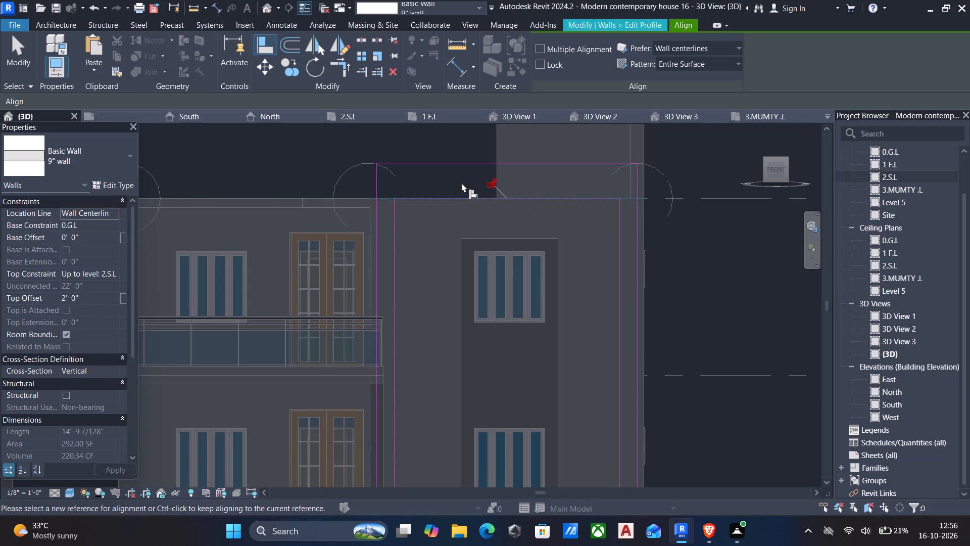
scroll(462, 213, down, 4)
key(Escape)
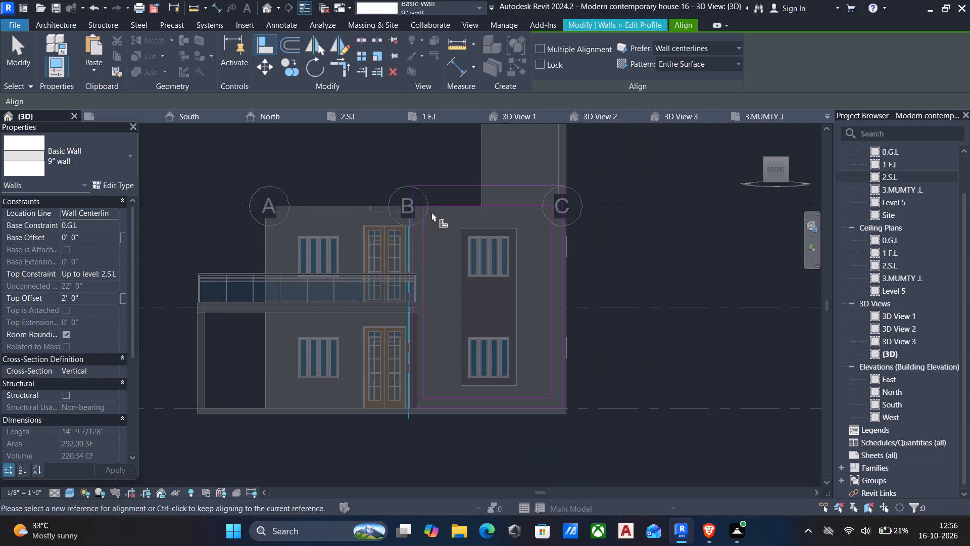
scroll(427, 210, up, 2)
key(Escape)
Trim the inner outline's upper-left corner, where its left vertical meets the lowered top line.
text(tr)
click(422, 229)
click(438, 207)
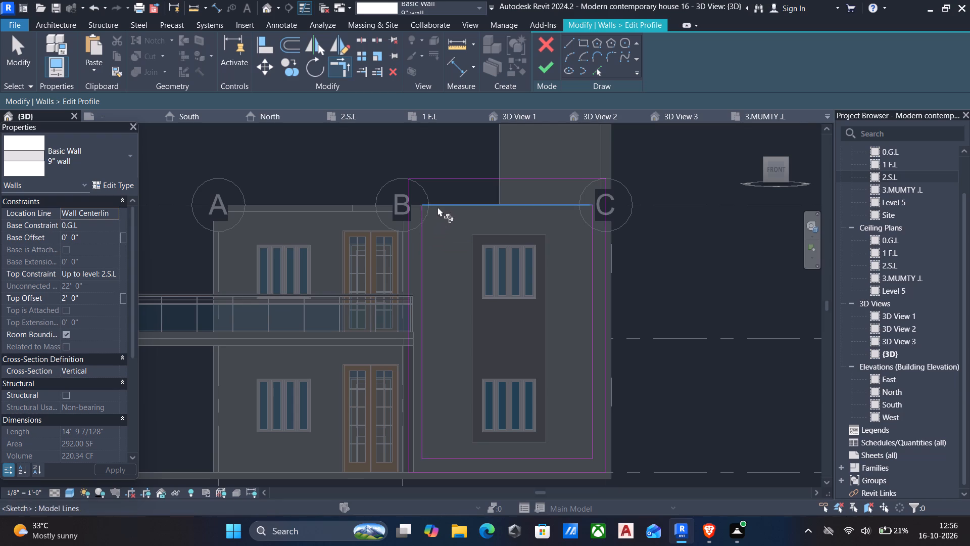
scroll(426, 292, down, 3)
middle_drag(467, 369, 481, 267)
key(Escape)
Draw a 1' vertical line from each lower corner of the inner rectangle down to the wall profile's base line.
scroll(450, 300, up, 3)
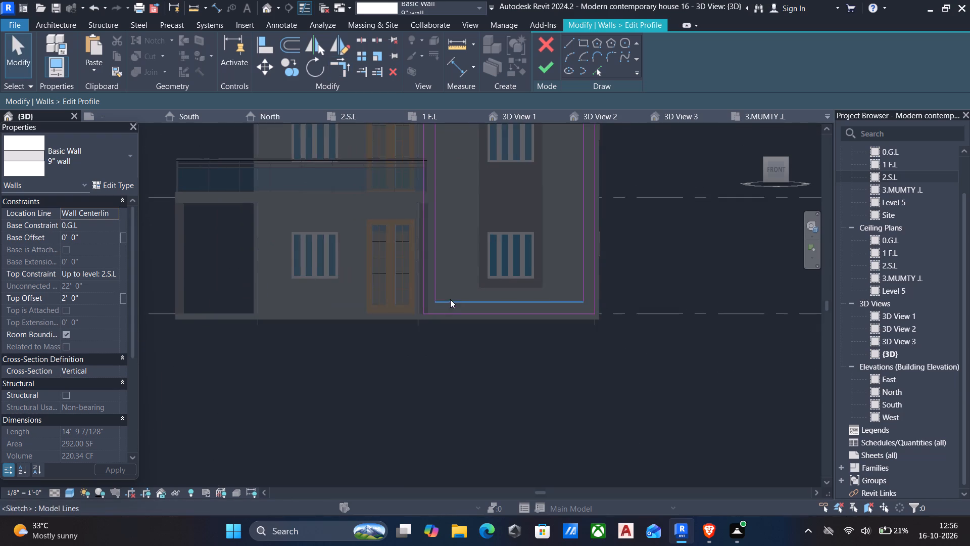
scroll(471, 336, up, 2)
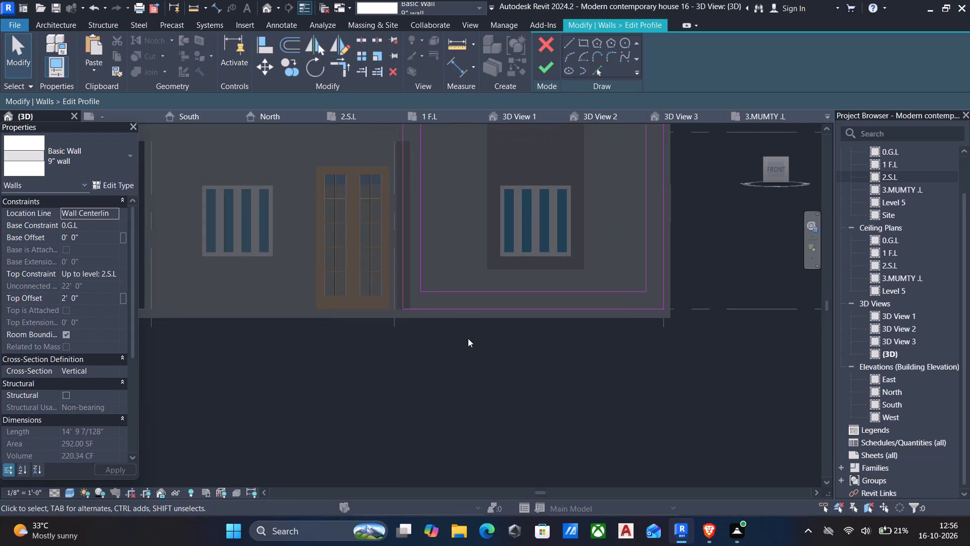
click(570, 40)
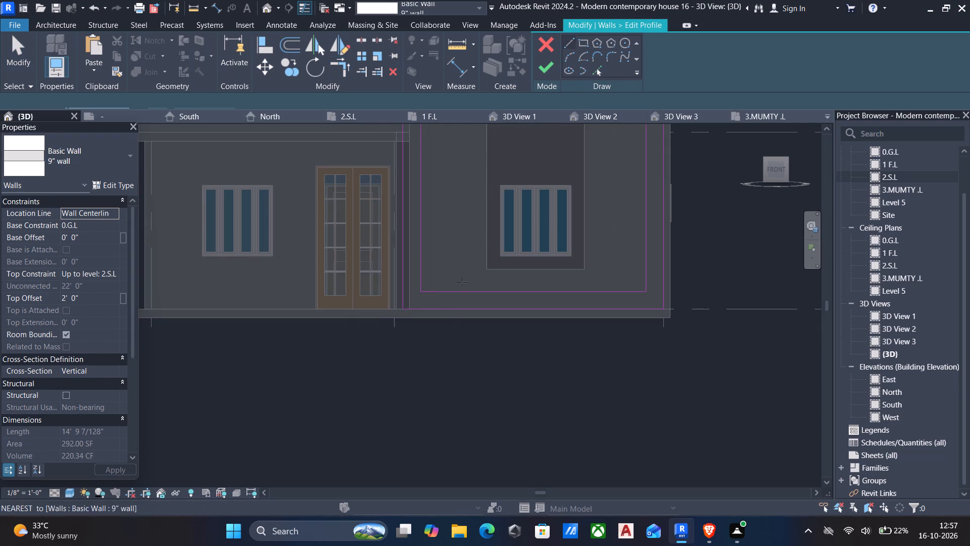
scroll(440, 327, up, 4)
click(409, 268)
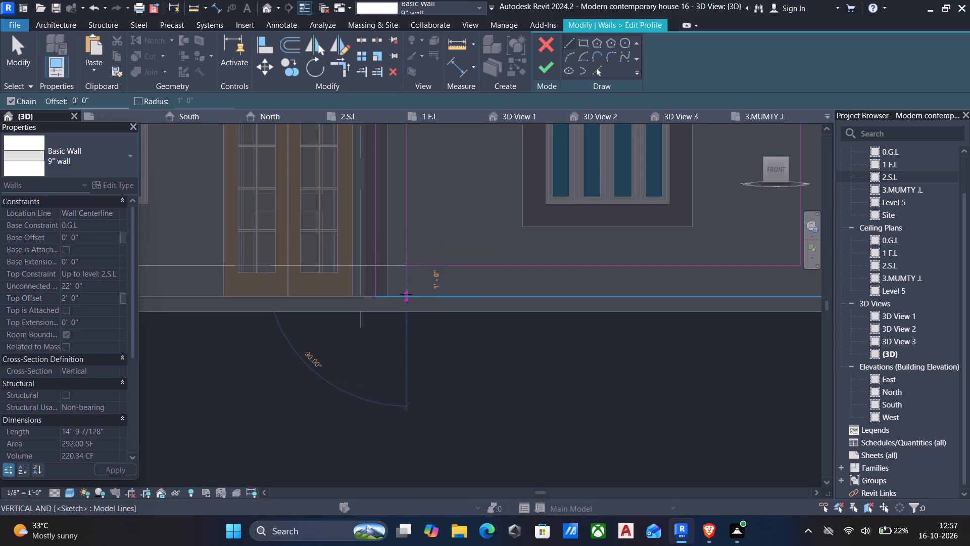
click(407, 295)
key(Escape)
scroll(448, 318, down, 3)
middle_drag(448, 318, 404, 320)
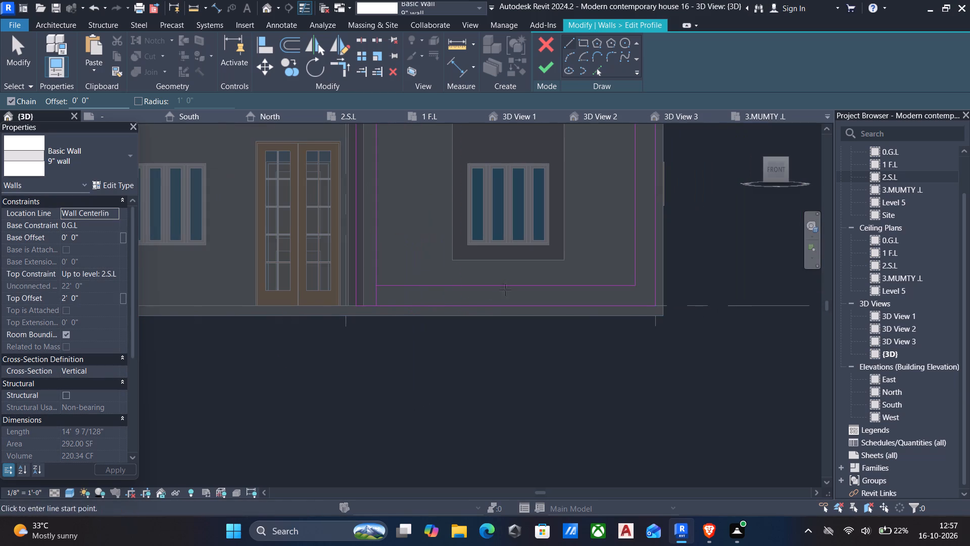
click(634, 285)
click(633, 308)
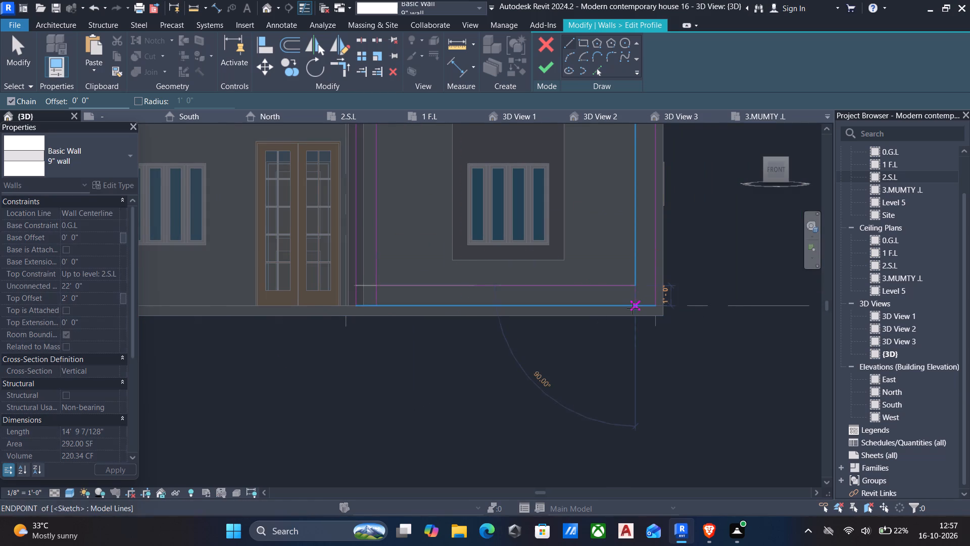
key(Escape)
key(Escape)
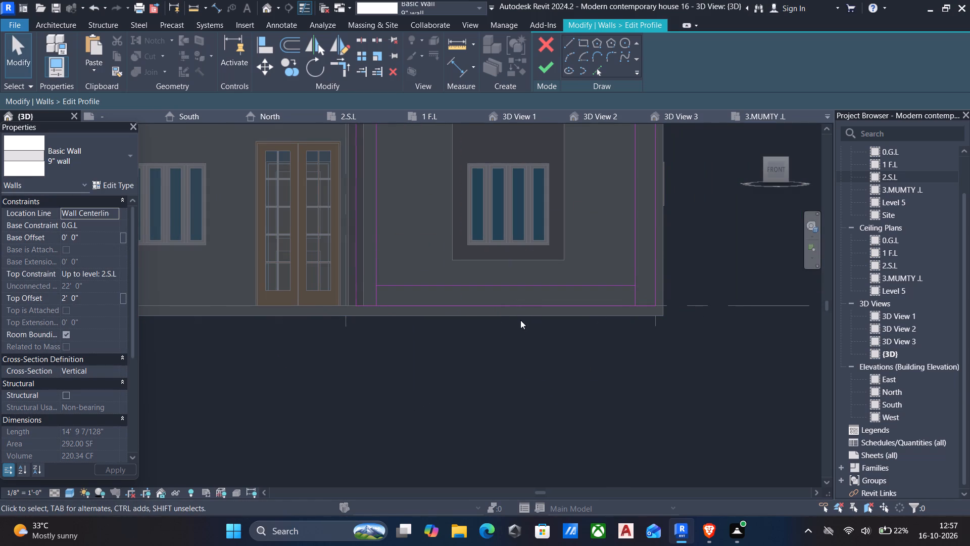
Delete the inner rectangle's bottom line from the wall profile.
click(491, 282)
key(Delete)
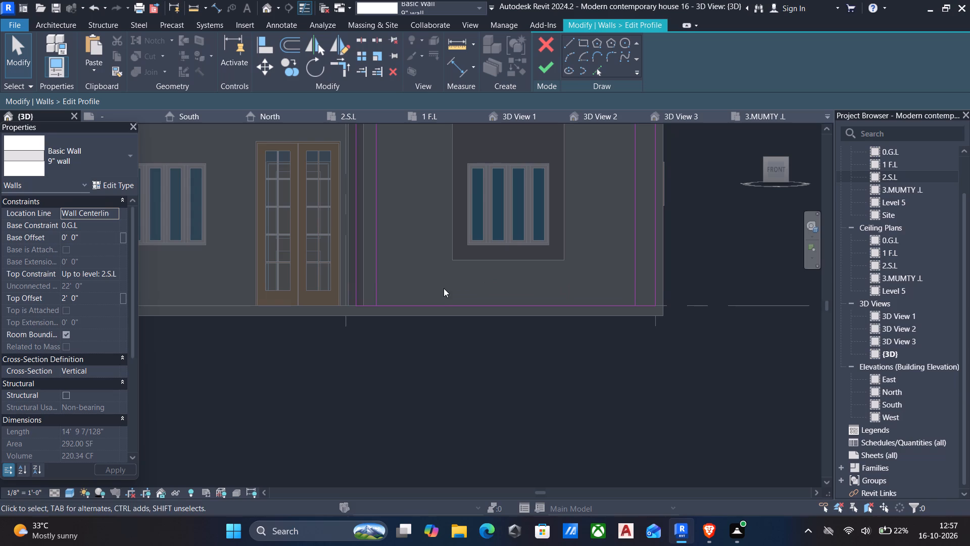
Split the wall profile's base line about 6' from its left end, between the two inner verticals.
key(s)
key(l)
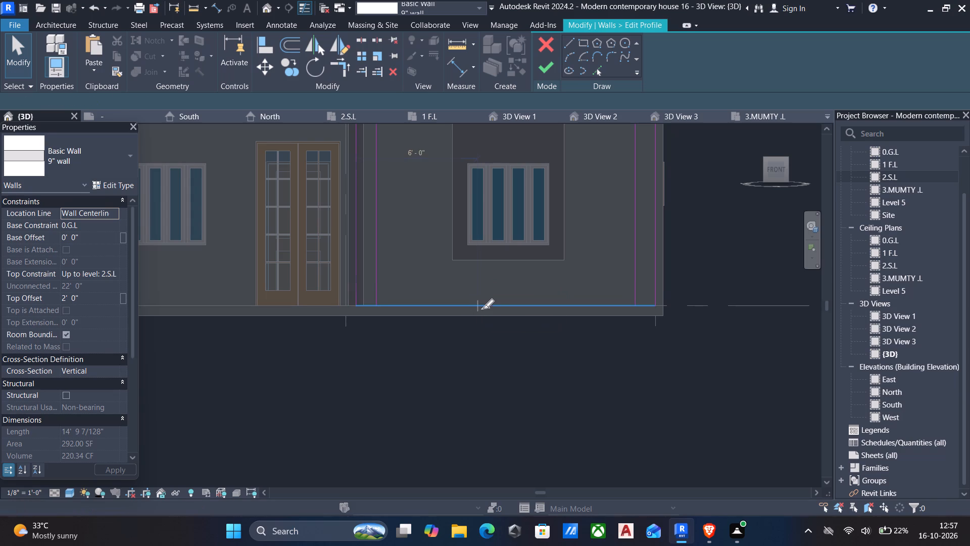
click(482, 309)
key(Escape)
key(Escape)
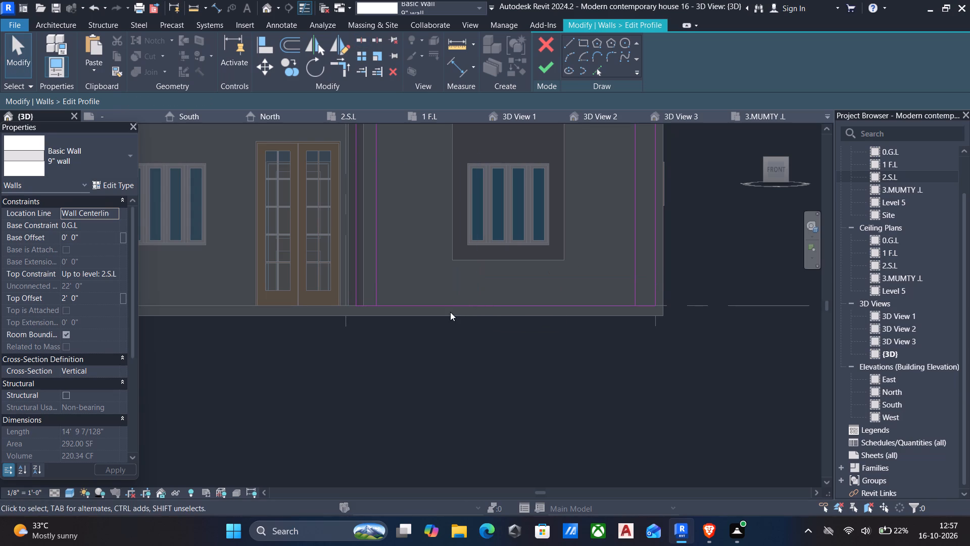
Trim both halves of the base line to the inner verticals, keeping only the short segments under each side leg.
text(tr)
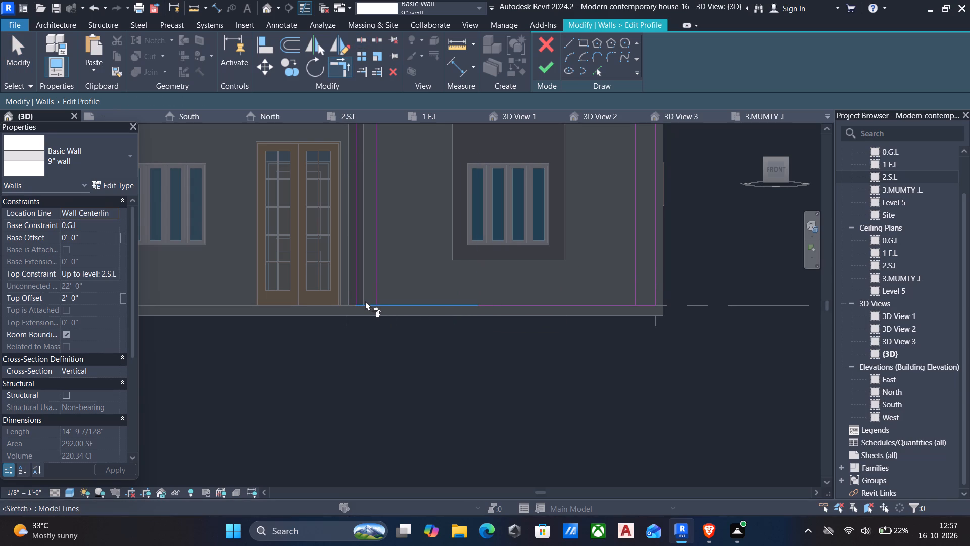
click(362, 305)
click(371, 297)
click(648, 305)
click(637, 290)
scroll(684, 387, down, 3)
key(Escape)
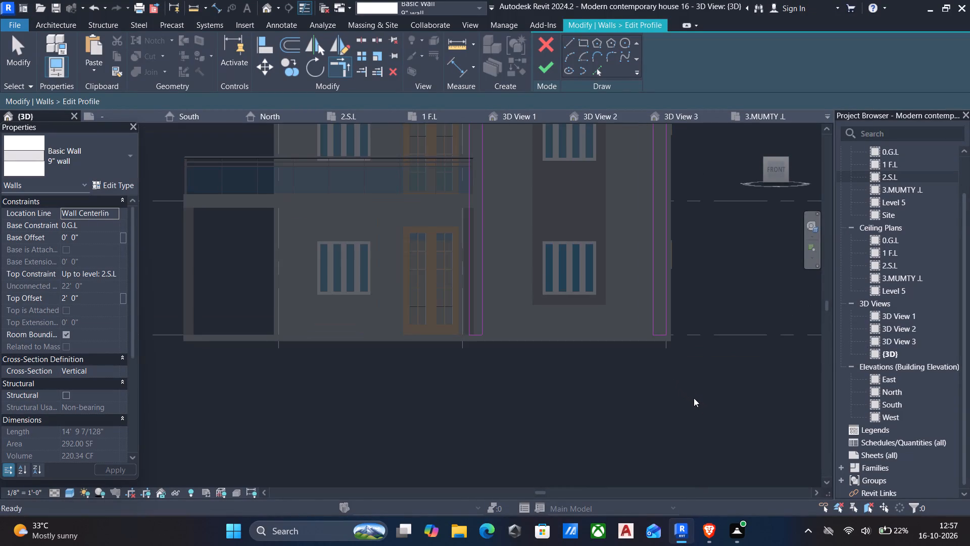
middle_drag(694, 398, 660, 425)
key(Escape)
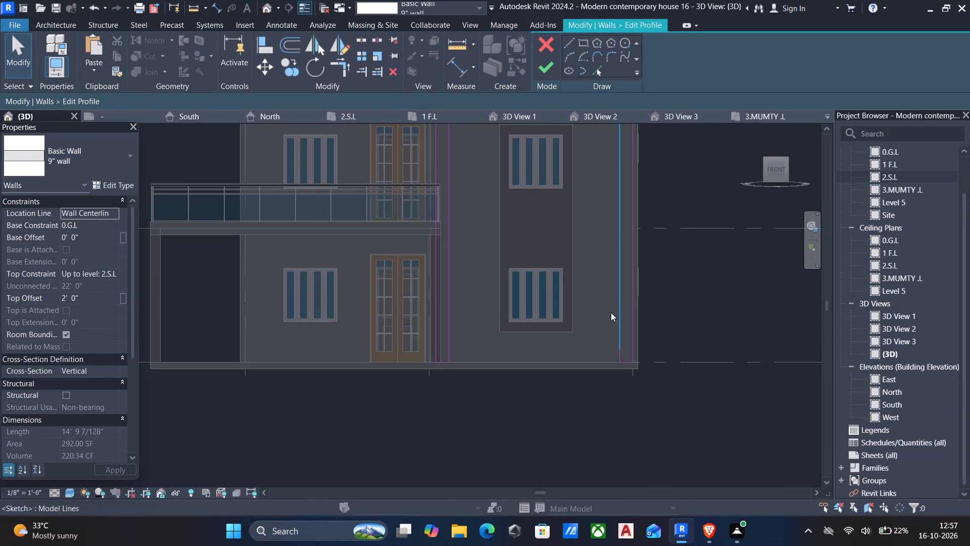
Nudge the right leg's four profile lines slightly outward to the house's outer edge, removing the blocking sketch constraints.
middle_drag(601, 304, 559, 409)
scroll(557, 365, down, 2)
drag(558, 194, 648, 459)
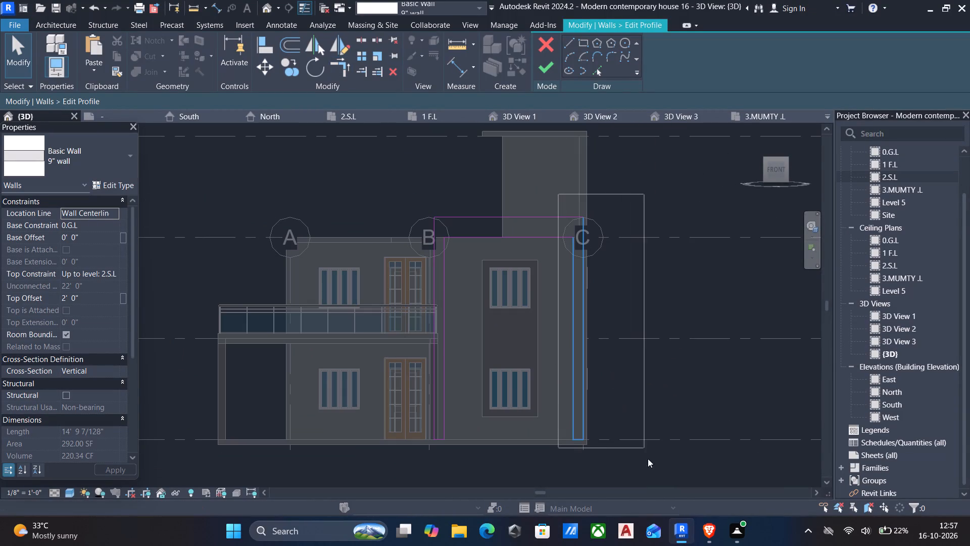
drag(648, 459, 657, 469)
key(Right)
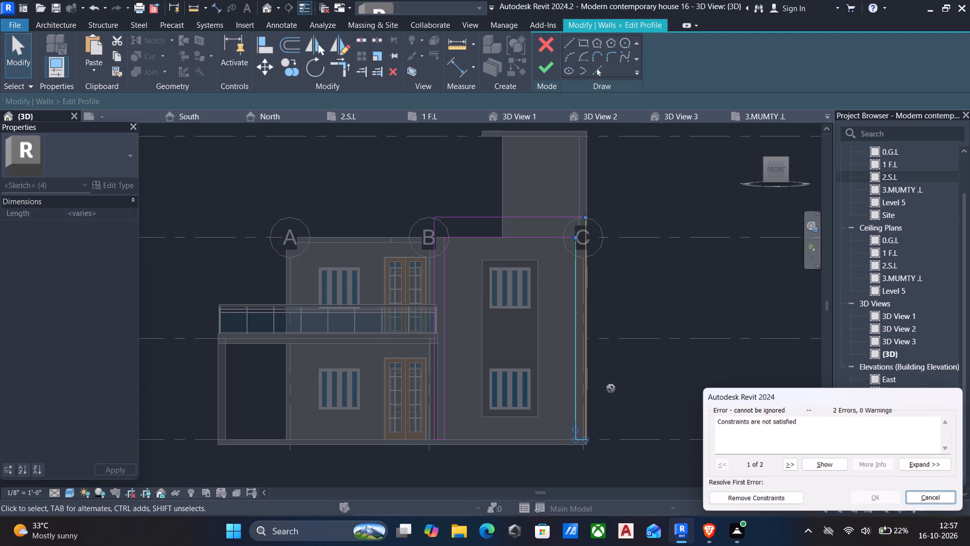
scroll(611, 388, up, 3)
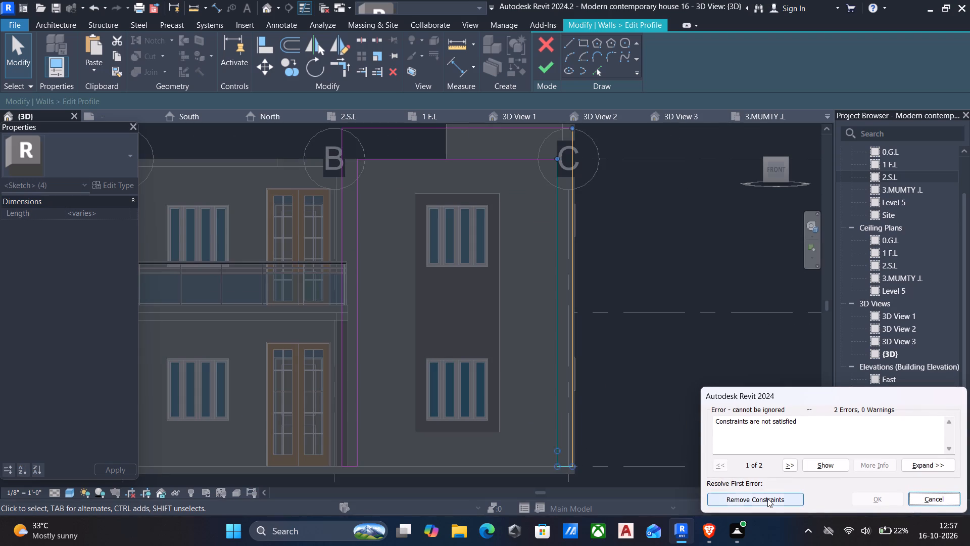
click(767, 498)
scroll(606, 404, up, 5)
middle_drag(593, 409, 598, 395)
key(Right)
key(Right)
scroll(573, 397, down, 11)
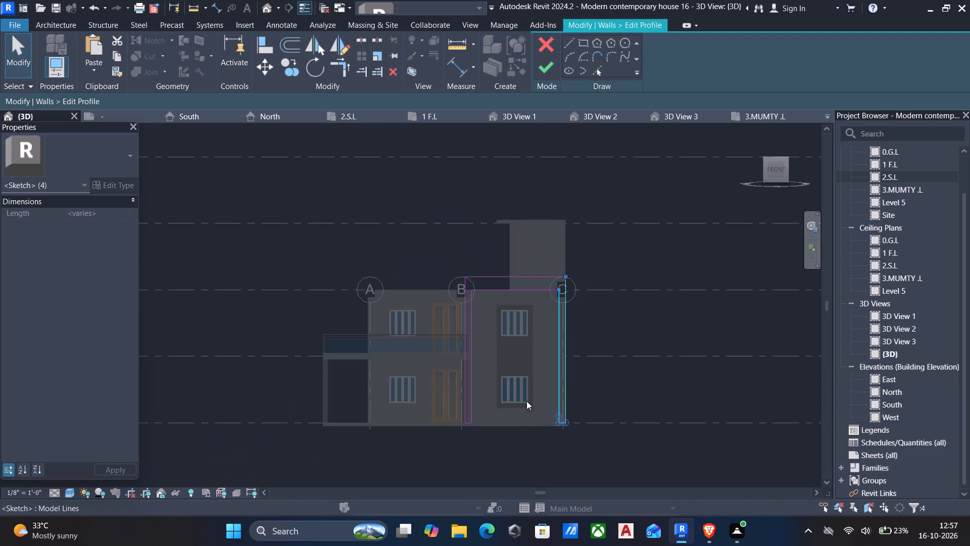
key(Escape)
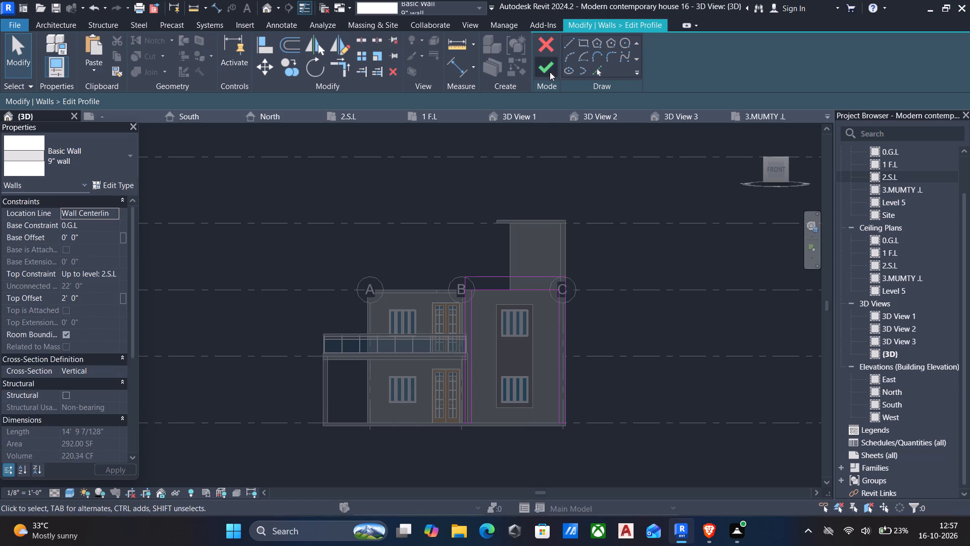
Finish the wall profile edit, deleting the 4' x 4' window instance that conflicts with the new opening.
click(550, 71)
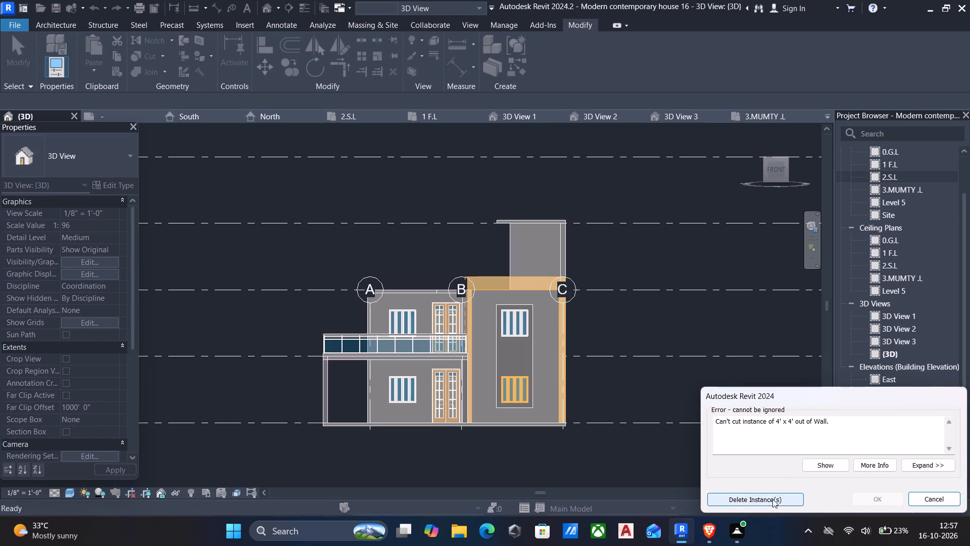
click(773, 499)
Examine the reshaped frame wall from the side and front, including its top edge against the roof.
scroll(674, 429, down, 2)
shift+middle_drag(674, 429, 592, 451)
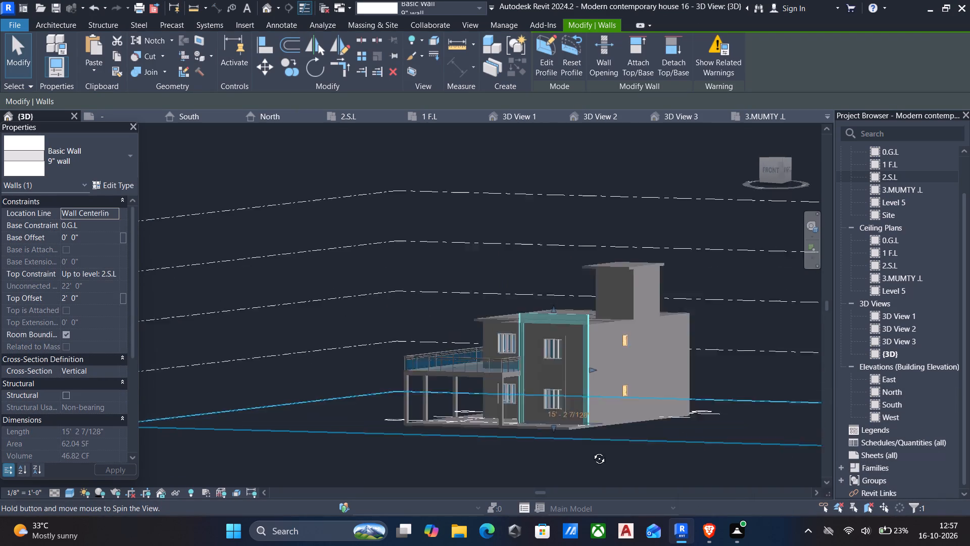
shift+middle_drag(592, 451, 523, 459)
key(Escape)
scroll(587, 365, up, 4)
shift+middle_drag(583, 378, 623, 373)
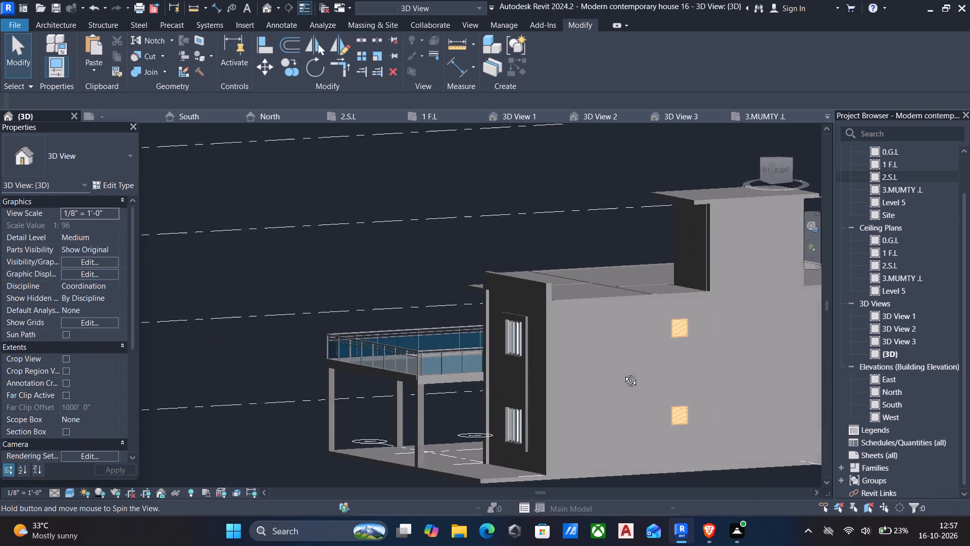
shift+middle_drag(623, 373, 575, 333)
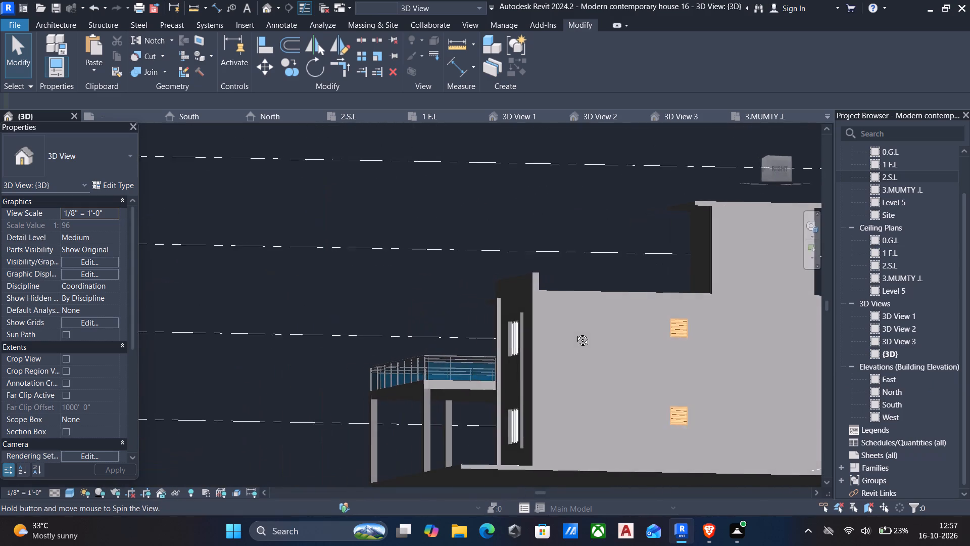
shift+middle_drag(575, 333, 759, 382)
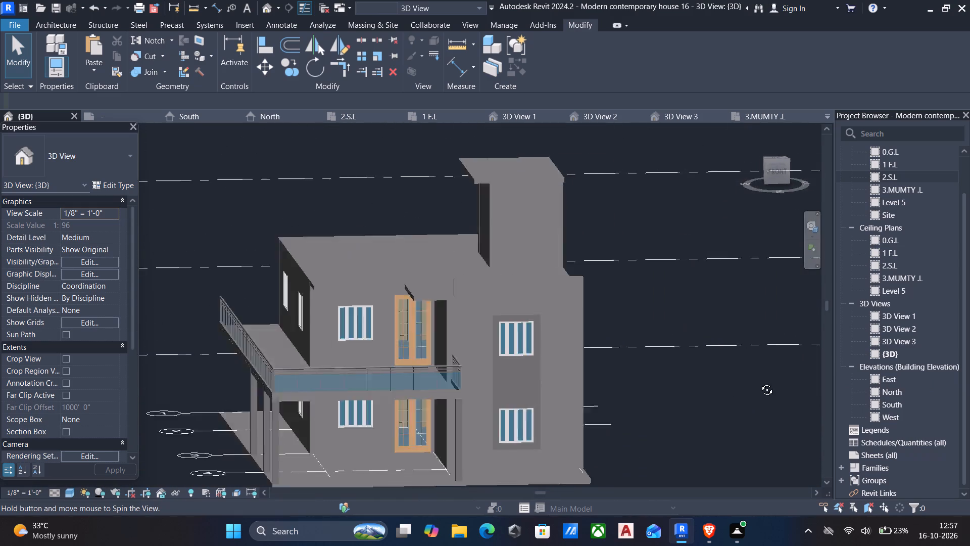
shift+middle_drag(759, 382, 748, 397)
scroll(586, 360, up, 5)
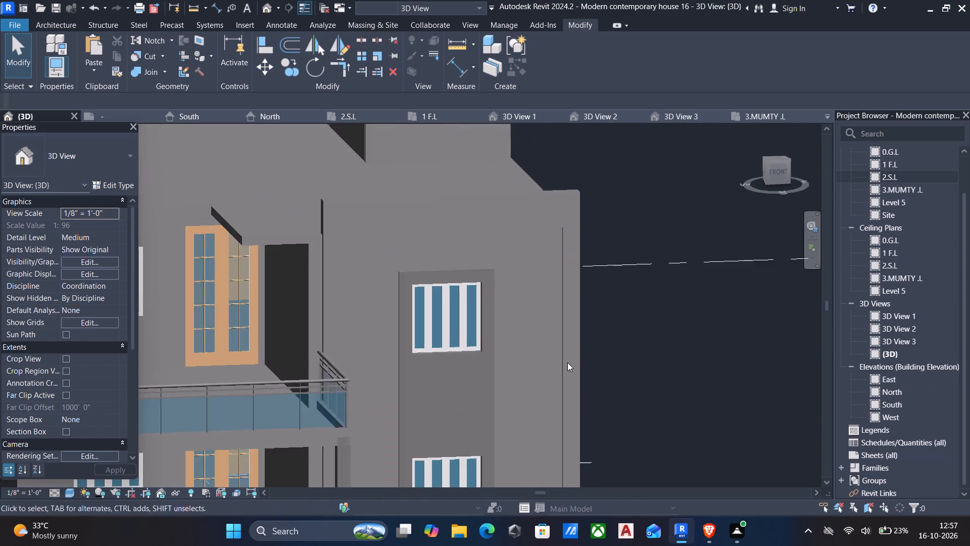
shift+middle_drag(557, 368, 531, 343)
scroll(516, 343, down, 2)
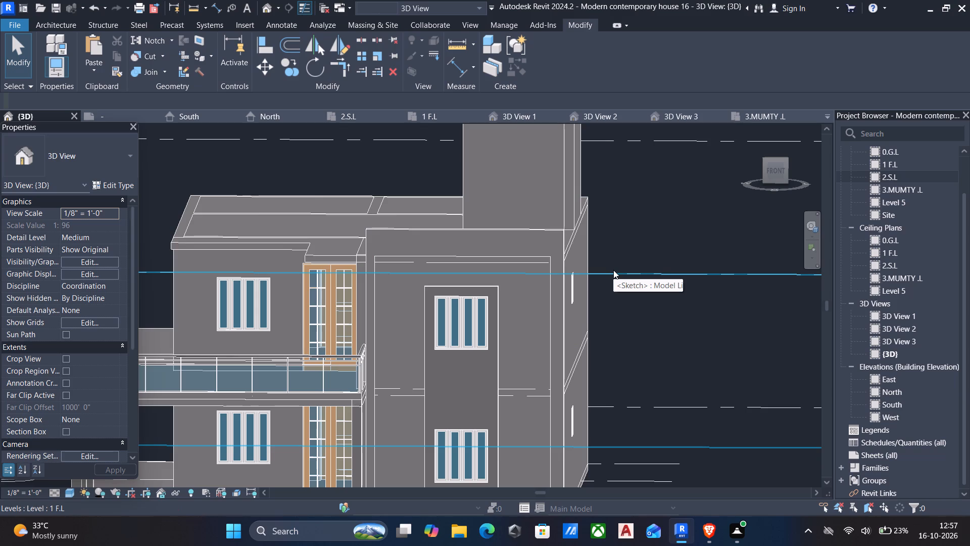
Set the front frame wall's top offset to 3' 6".
click(519, 229)
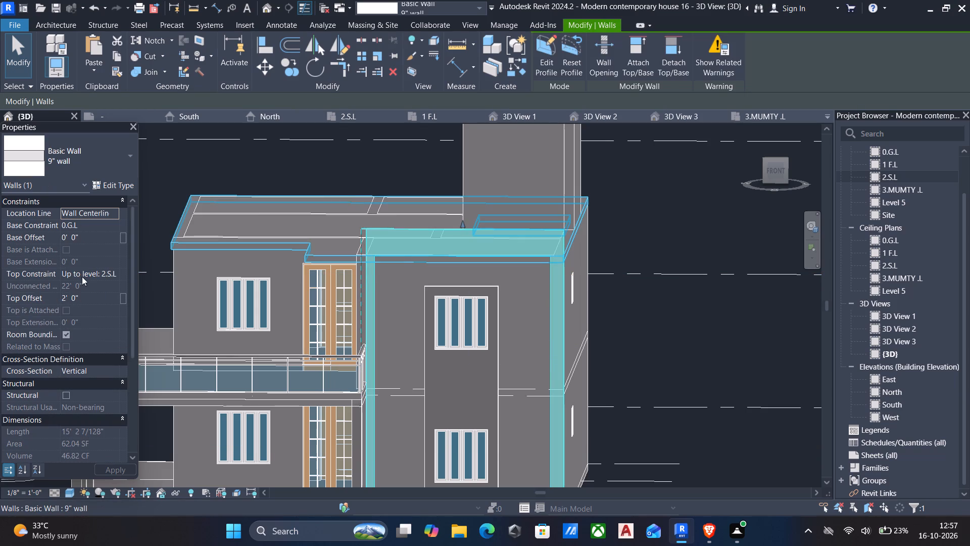
click(89, 298)
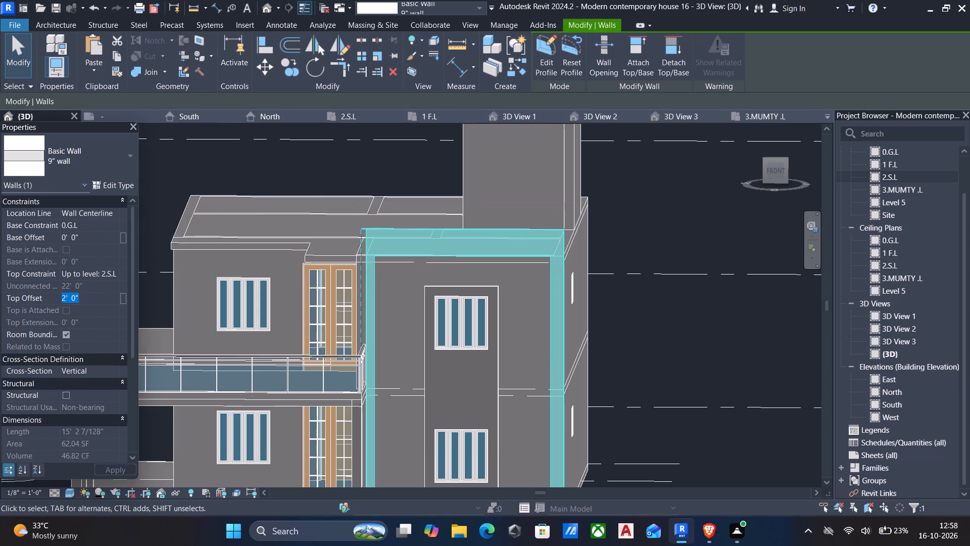
text(3'6")
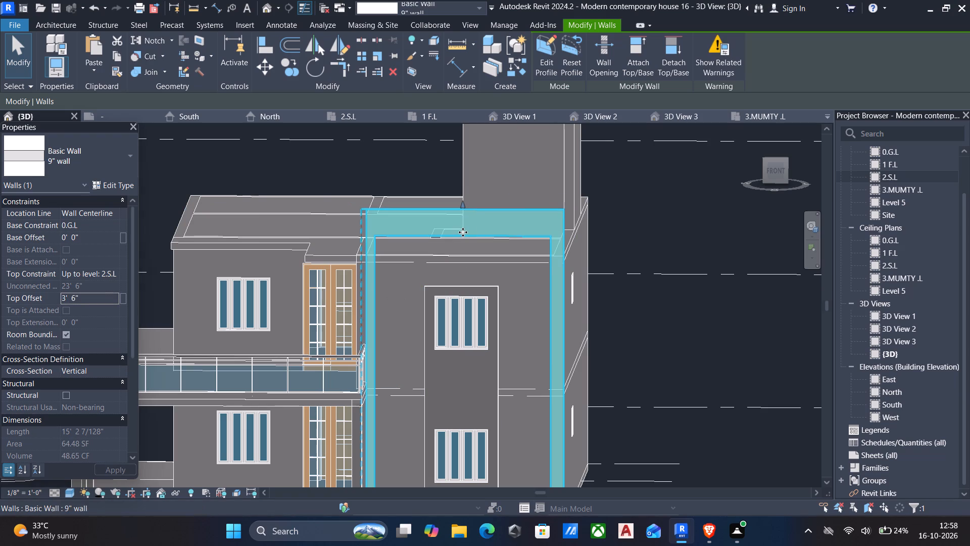
key(Escape)
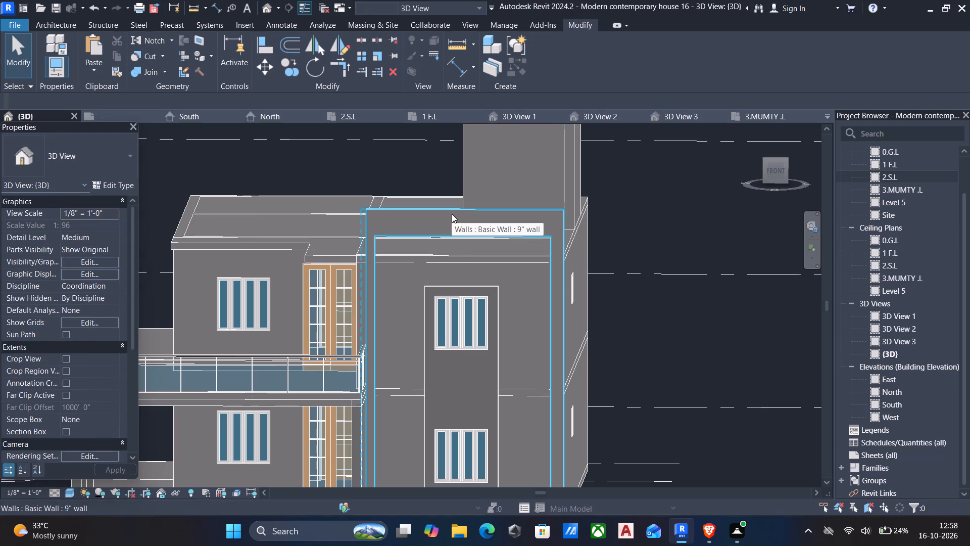
Edit the frame wall's profile, aligning the opening's top line to level 2.S.L, and finish the sketch.
click(452, 214)
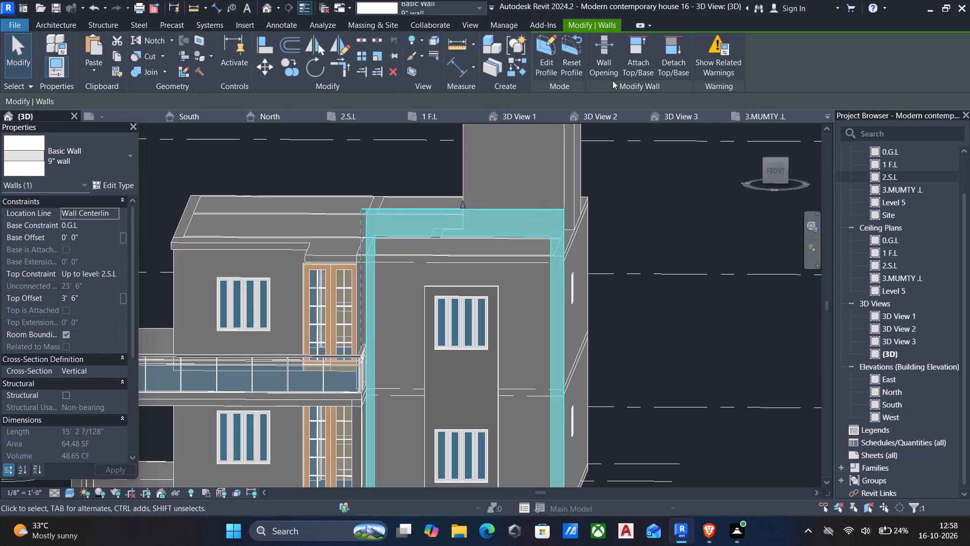
click(543, 64)
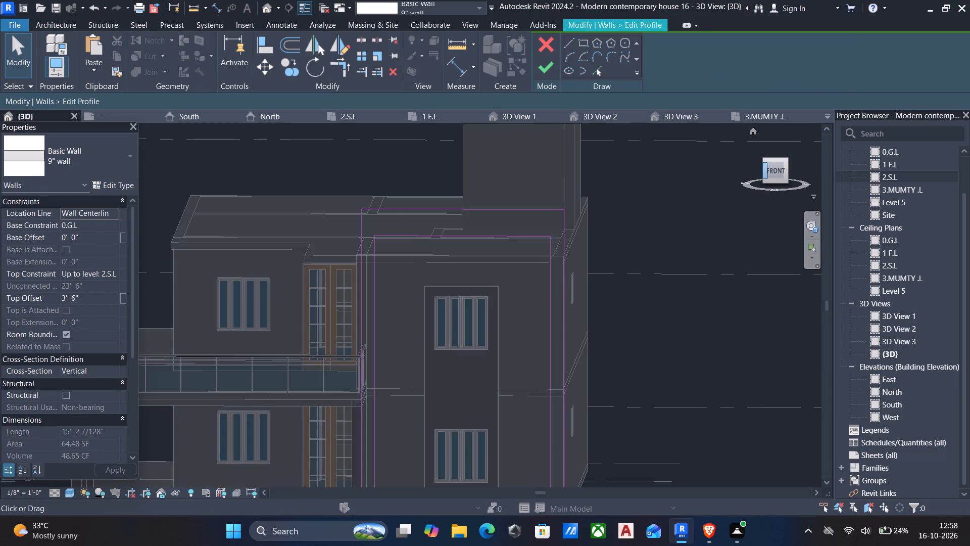
click(773, 168)
scroll(448, 267, up, 4)
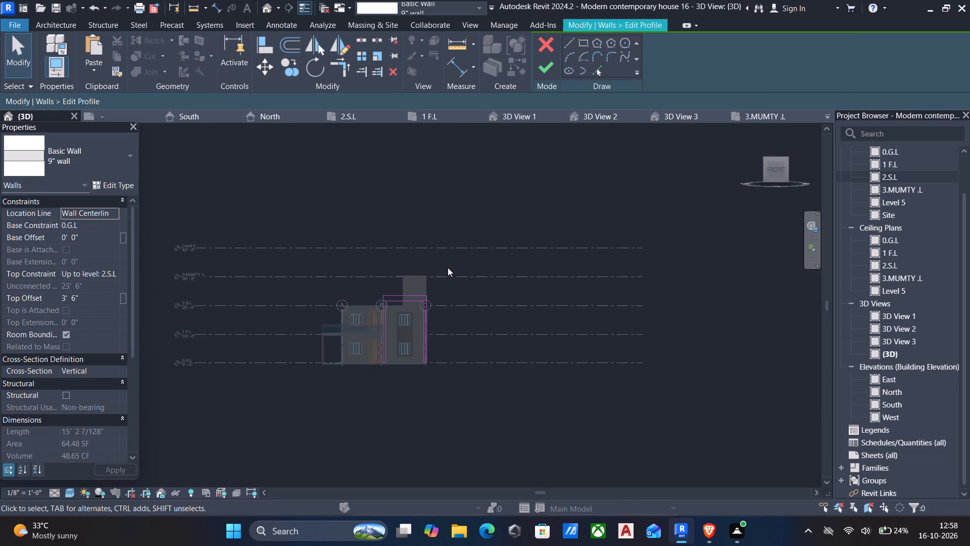
text(al)
scroll(430, 316, up, 4)
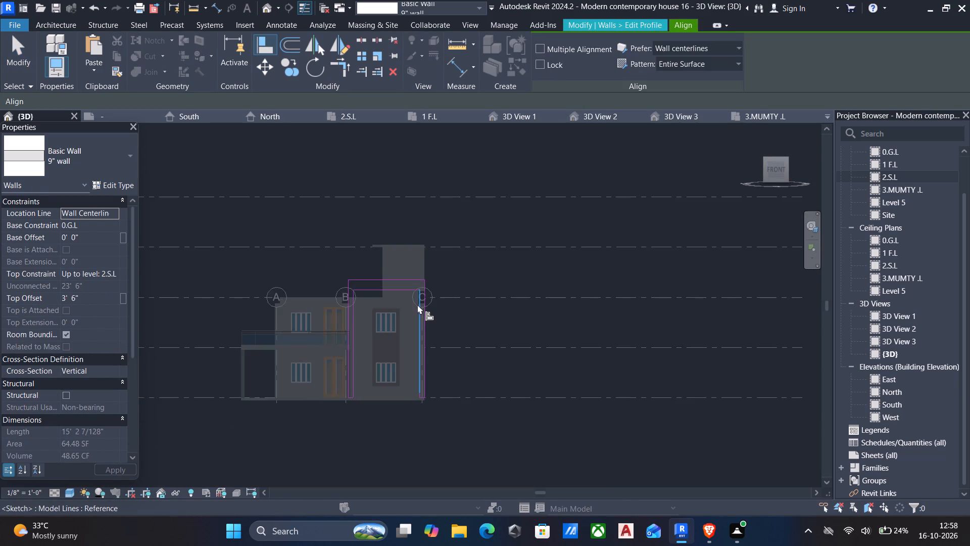
scroll(417, 304, up, 3)
click(380, 292)
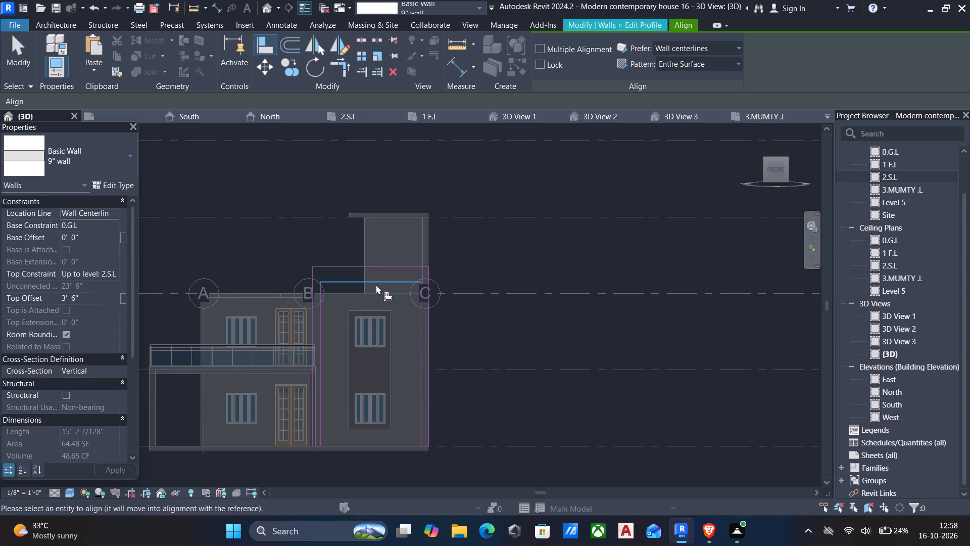
click(375, 284)
key(Escape)
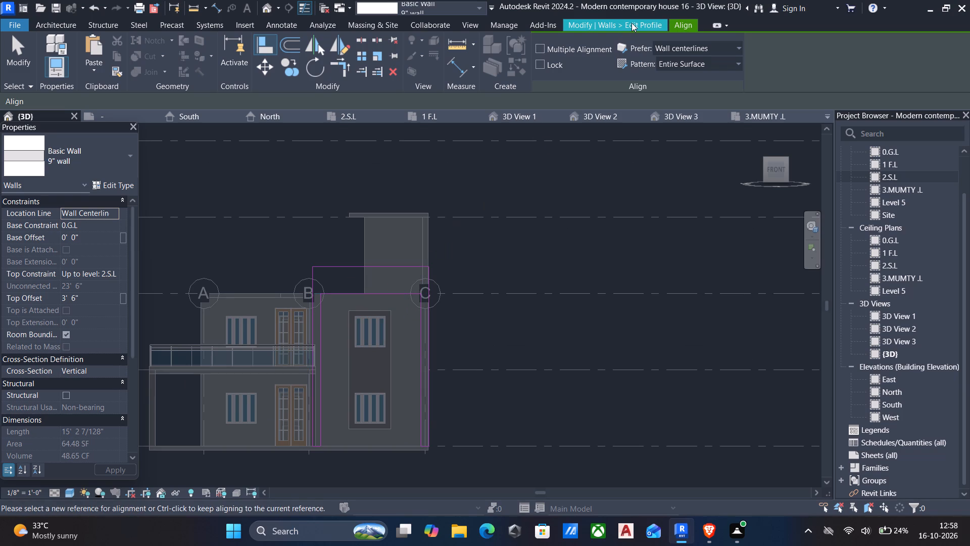
click(633, 22)
click(544, 69)
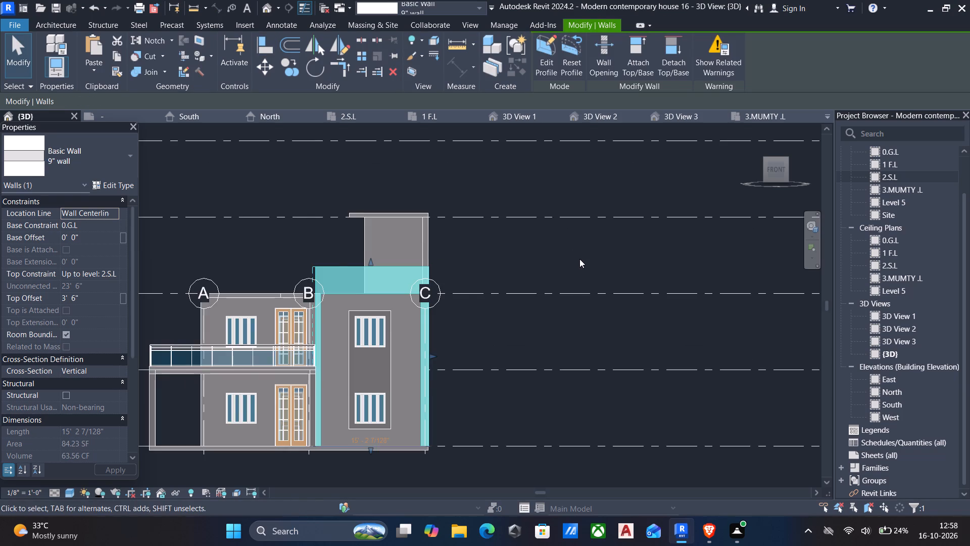
Examine the taller frame wall around the roof edge, balcony junction and ground-level legs.
scroll(579, 260, down, 2)
shift+middle_drag(578, 260, 676, 393)
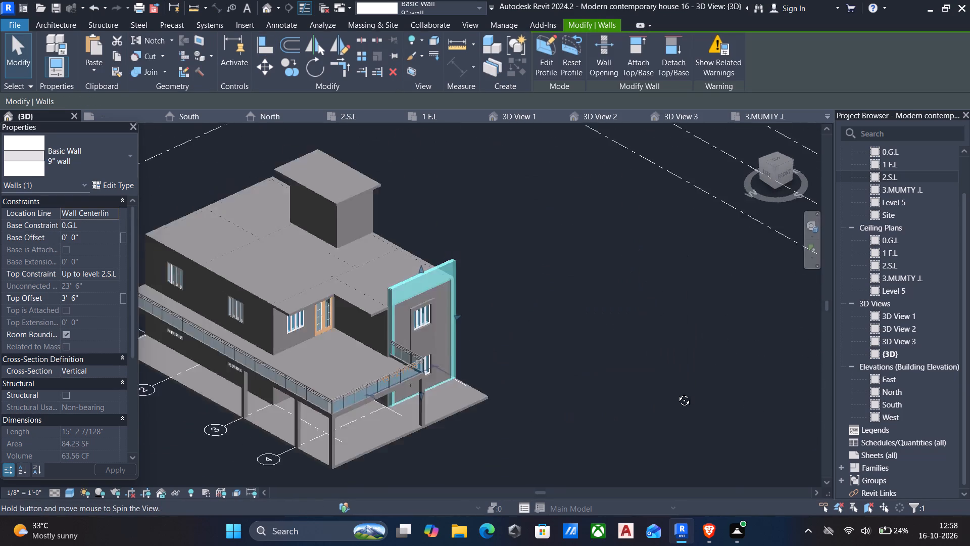
shift+middle_drag(676, 393, 734, 346)
key(Escape)
scroll(386, 355, up, 4)
scroll(404, 262, up, 5)
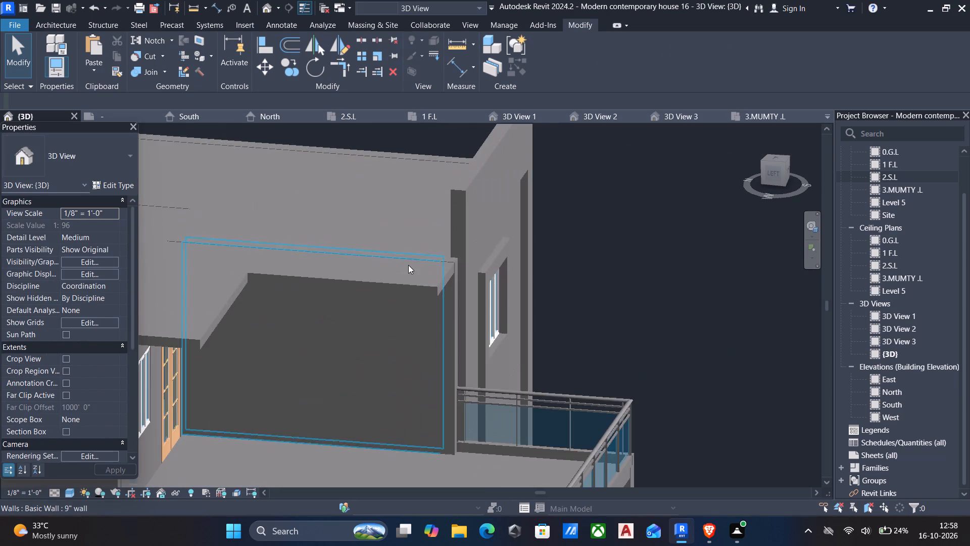
shift+middle_drag(417, 275, 467, 395)
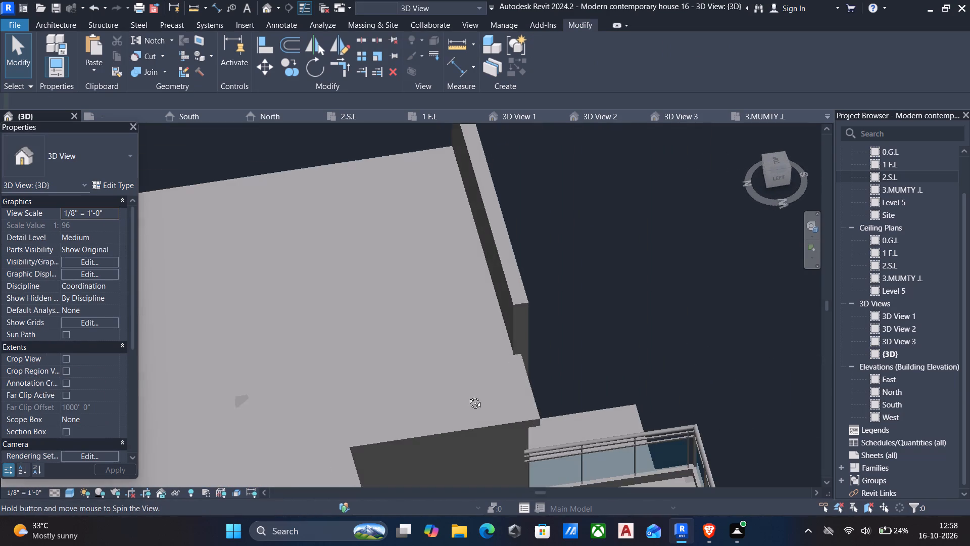
shift+middle_drag(467, 395, 294, 297)
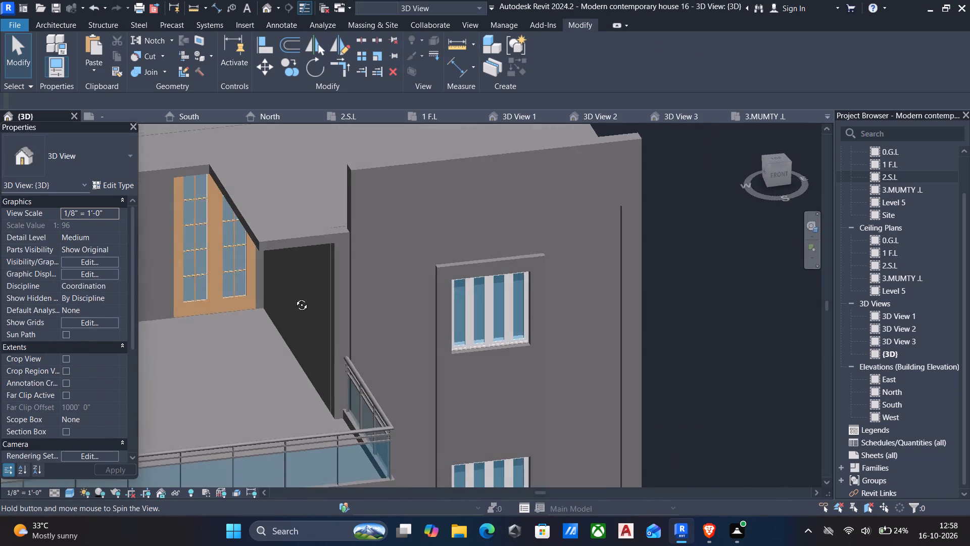
shift+middle_drag(294, 297, 297, 296)
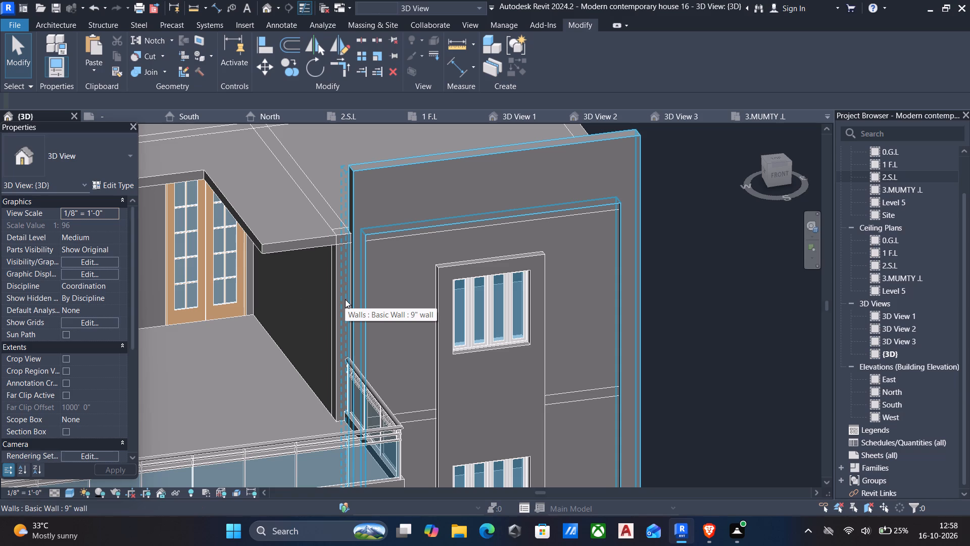
middle_drag(346, 325, 369, 218)
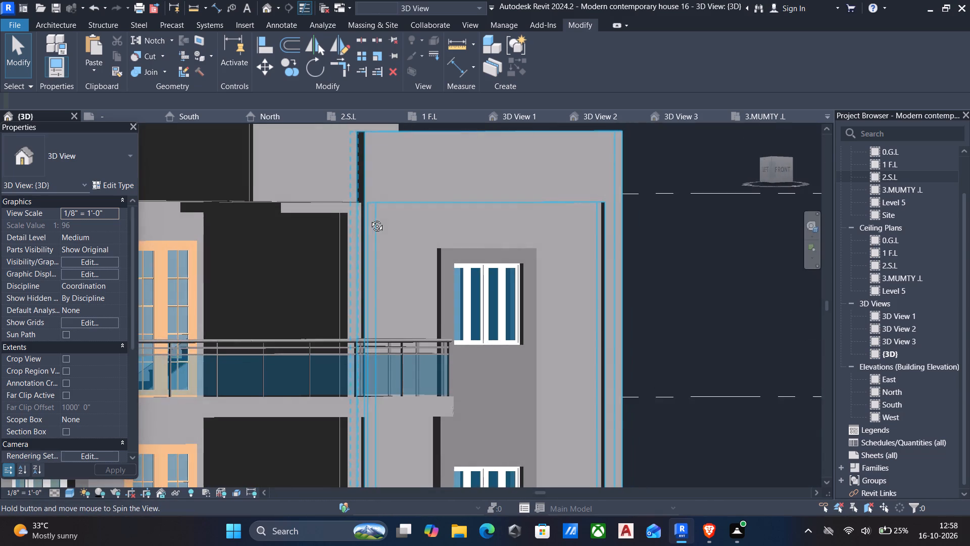
middle_drag(369, 218, 334, 172)
scroll(340, 209, down, 2)
middle_drag(358, 335, 408, 193)
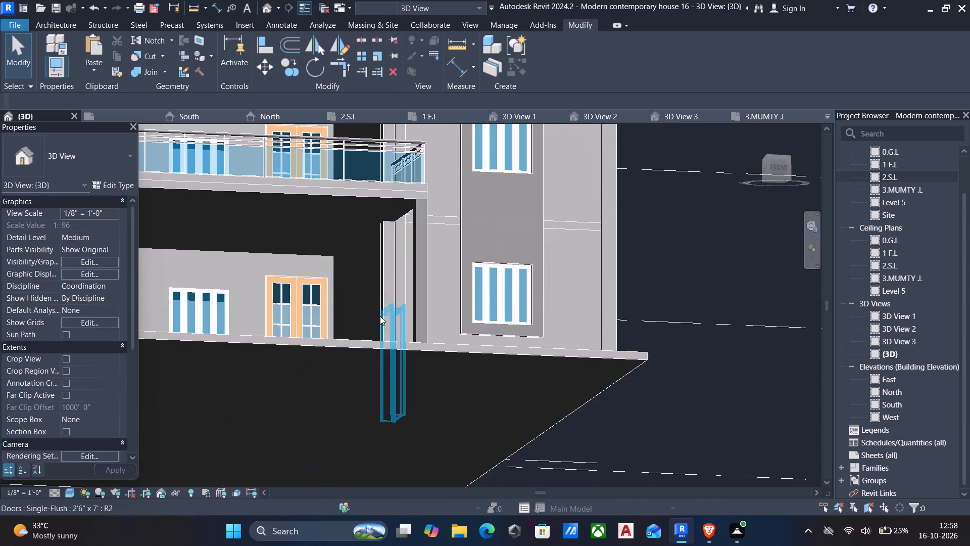
scroll(380, 316, up, 3)
shift+middle_drag(385, 309, 320, 434)
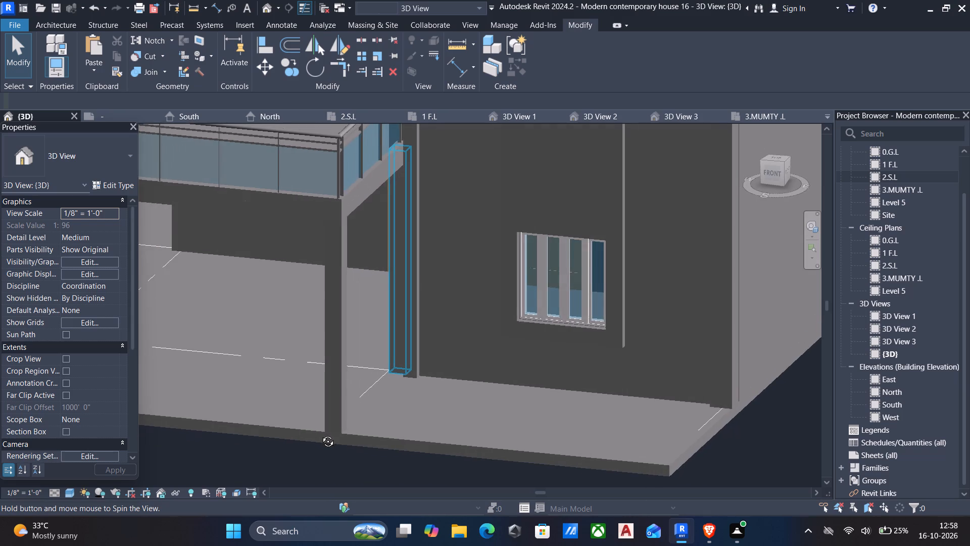
shift+middle_drag(320, 434, 330, 433)
scroll(332, 431, down, 4)
shift+middle_drag(361, 402, 544, 405)
scroll(542, 402, down, 2)
shift+middle_drag(537, 395, 498, 397)
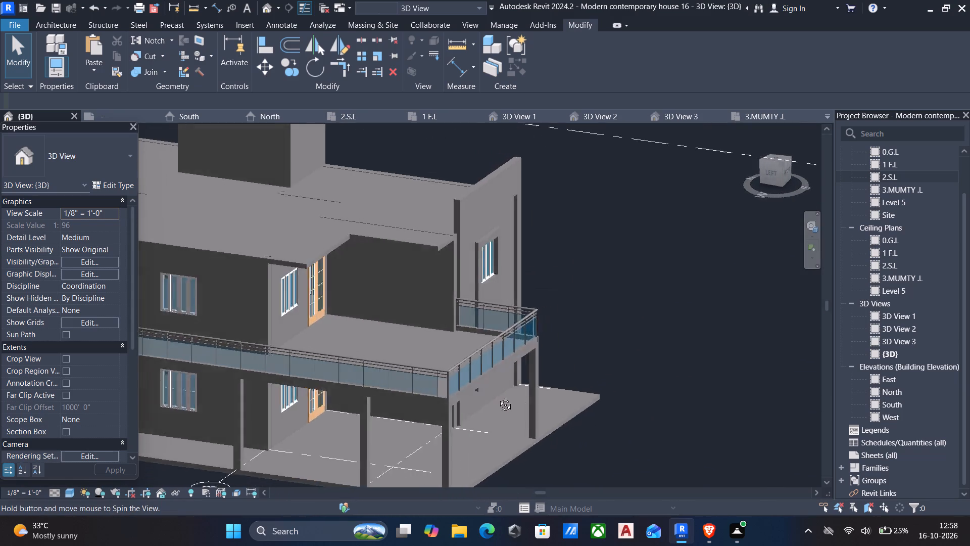
shift+middle_drag(498, 397, 428, 441)
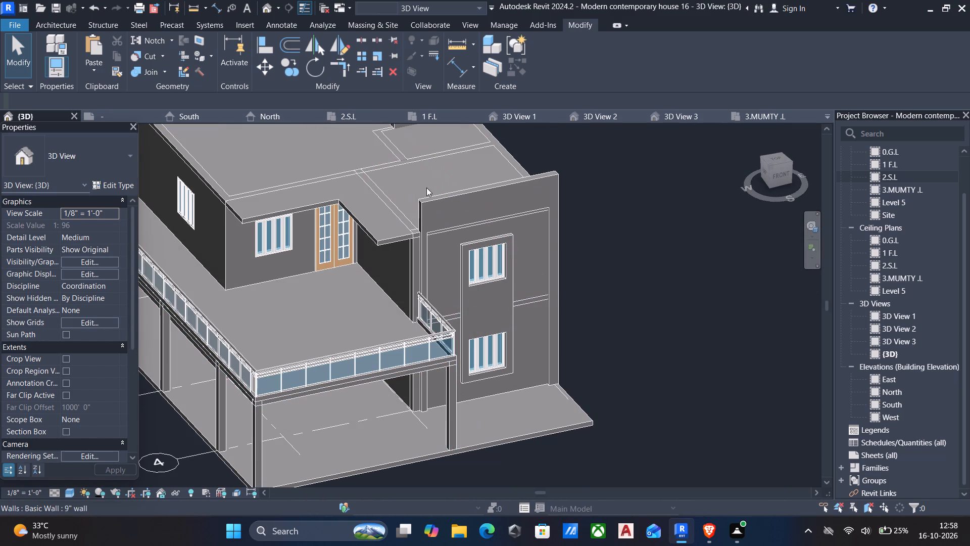
Edit the front frame wall's profile, shifting the balcony-side leg's lines slightly toward grid B with their constraints removed, and finish the sketch.
click(427, 219)
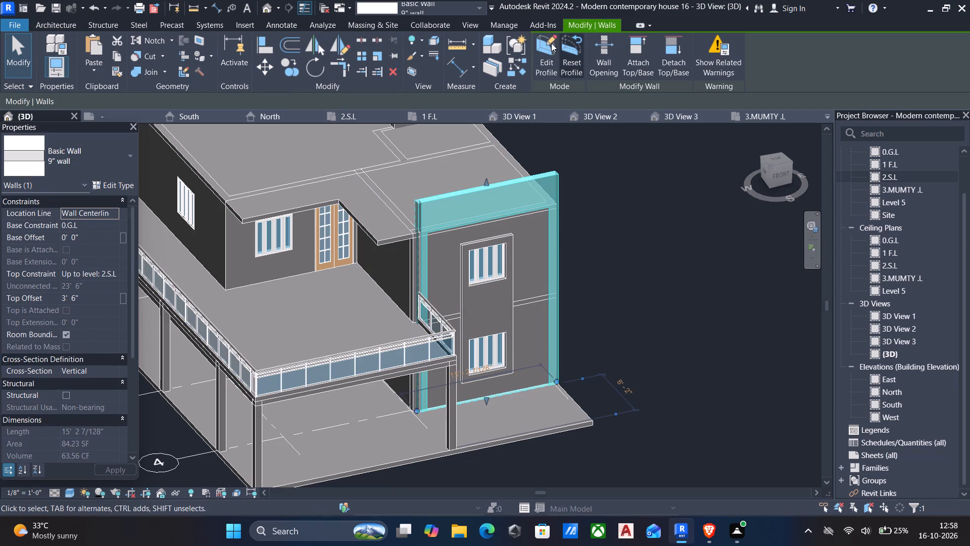
click(543, 53)
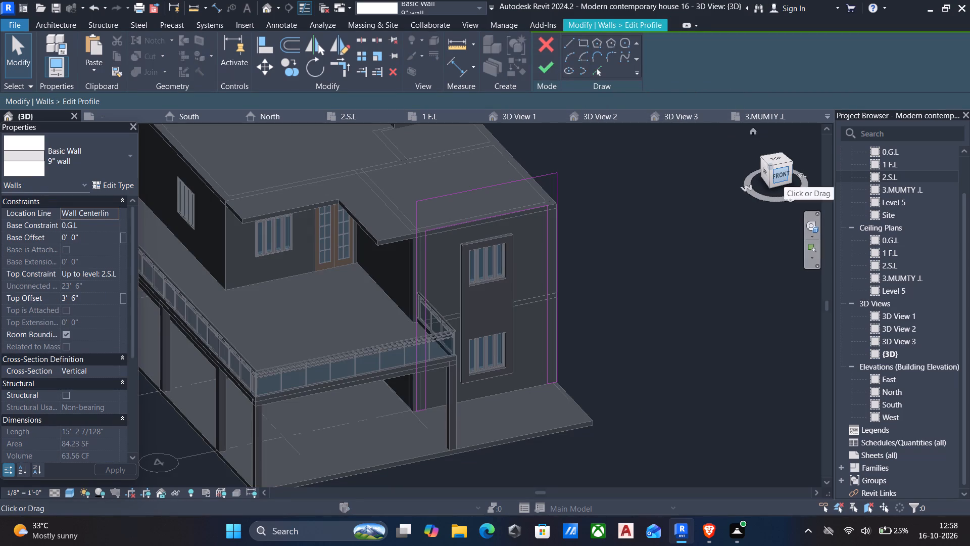
click(783, 173)
scroll(432, 241, up, 4)
scroll(376, 339, up, 4)
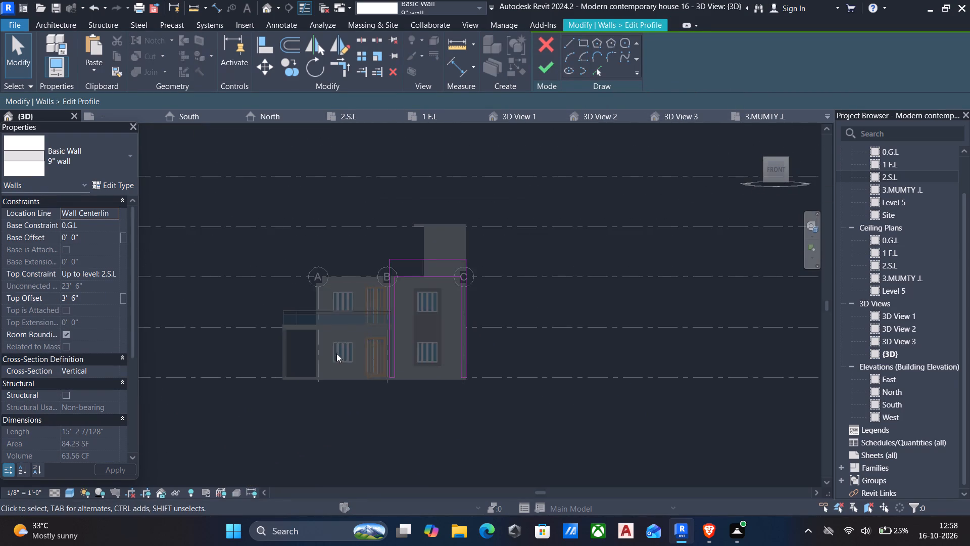
scroll(337, 352, up, 5)
drag(475, 380, 393, 356)
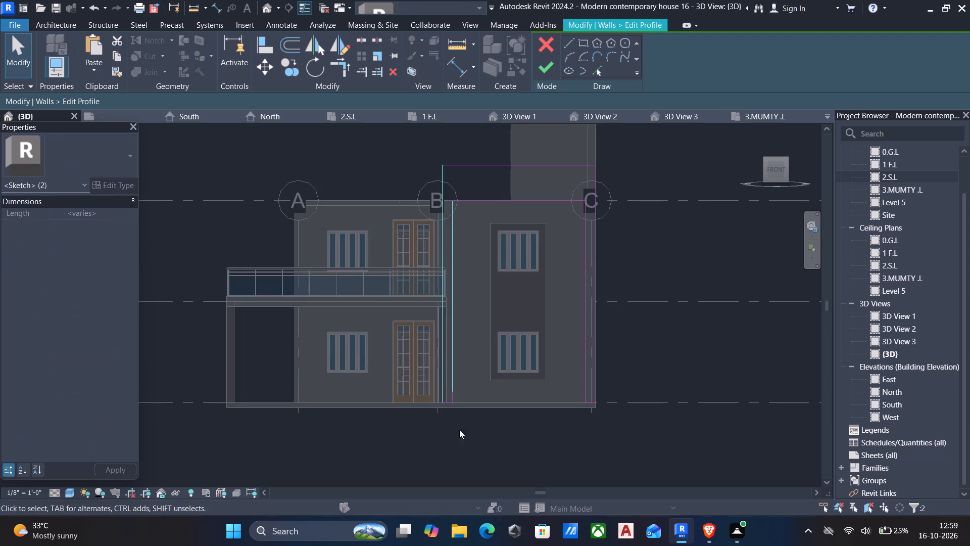
drag(487, 443, 386, 325)
scroll(458, 341, up, 8)
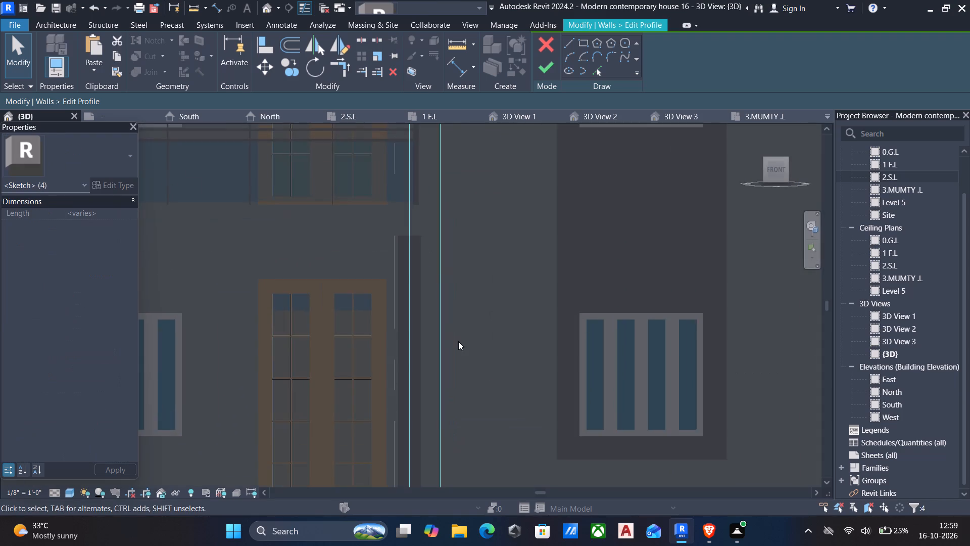
scroll(458, 341, up, 4)
key(Left)
key(Left)
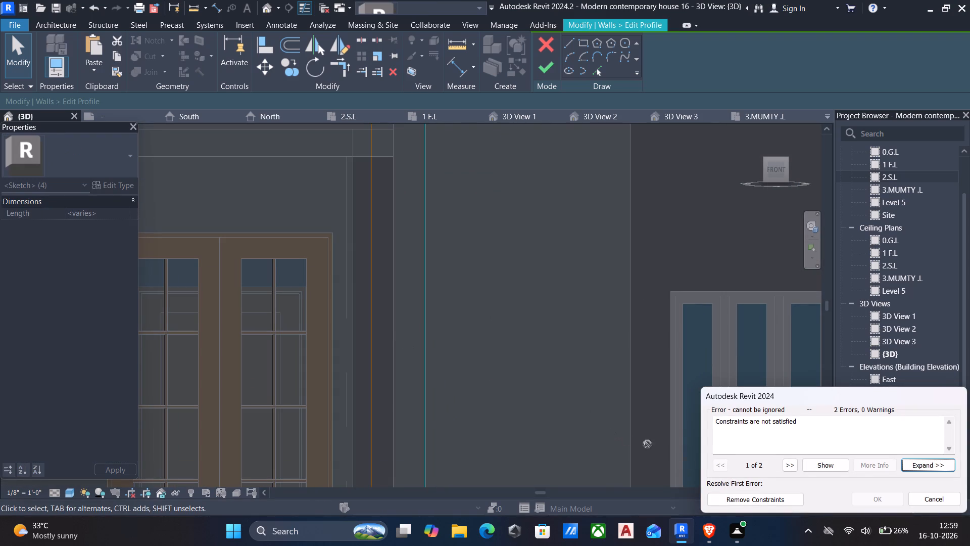
click(739, 500)
key(Left)
key(Left)
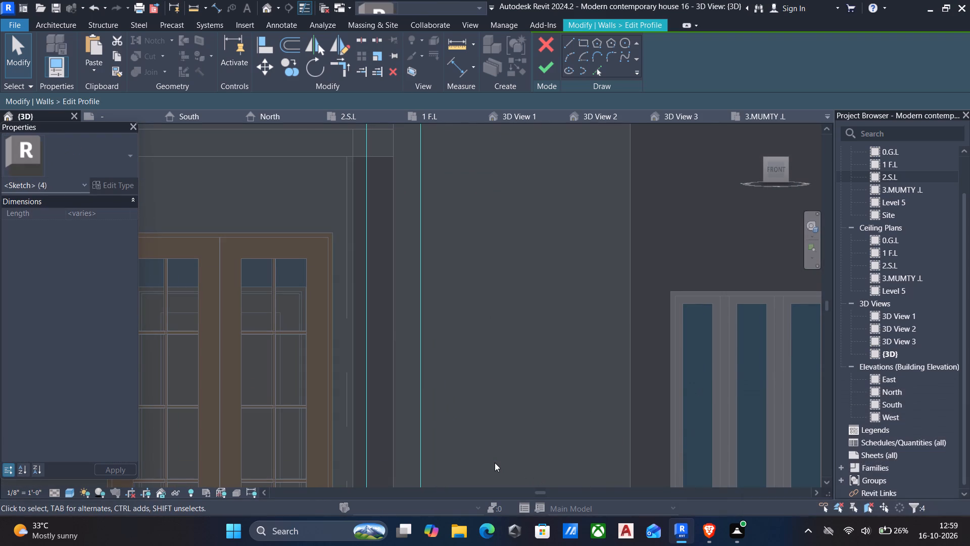
key(Left)
key(Left)
key(Left)
key(Left)
key(Left)
key(Left)
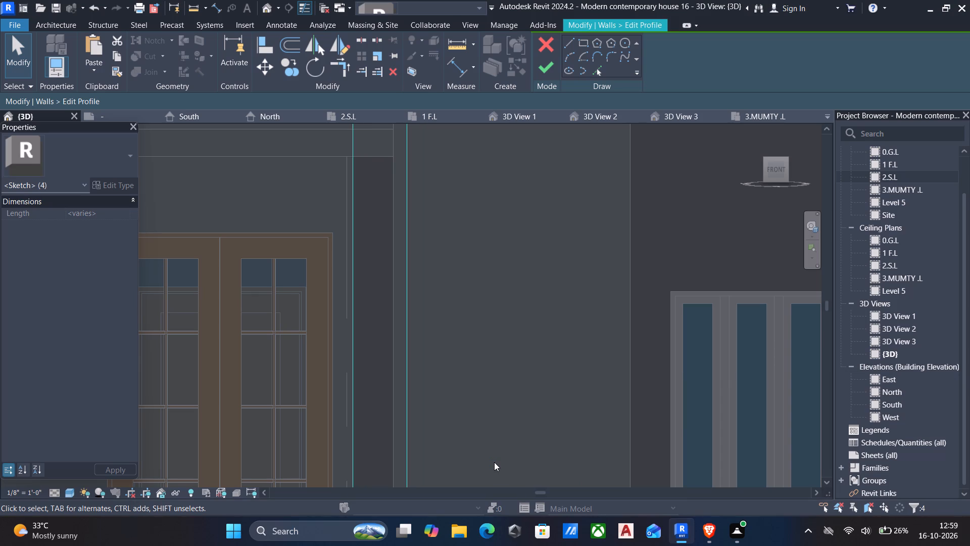
click(548, 66)
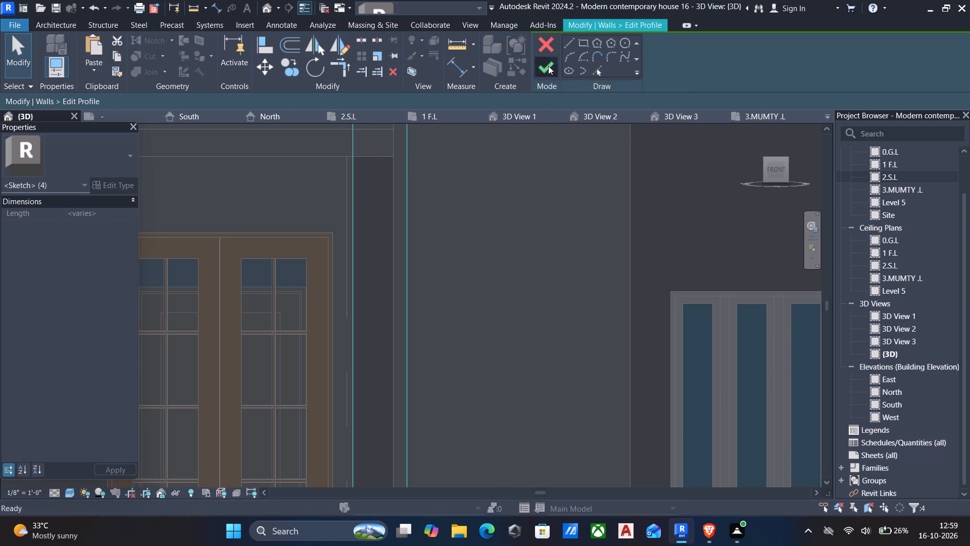
scroll(511, 168, down, 7)
key(Escape)
Examine the adjusted frame wall from the front and both sides, including its junction with the balcony and roof edge.
scroll(478, 255, down, 7)
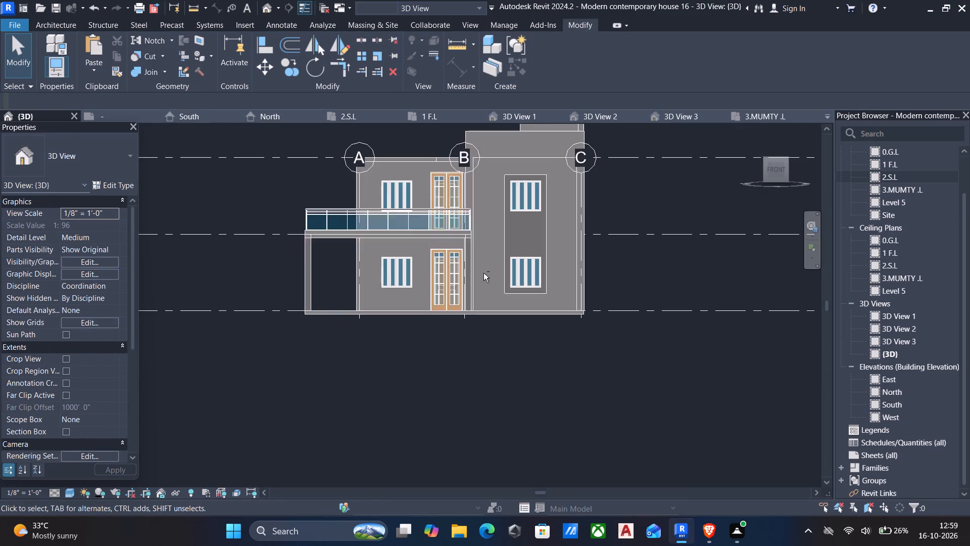
shift+middle_drag(487, 274, 531, 298)
middle_drag(570, 185, 548, 259)
key(Escape)
scroll(530, 298, up, 4)
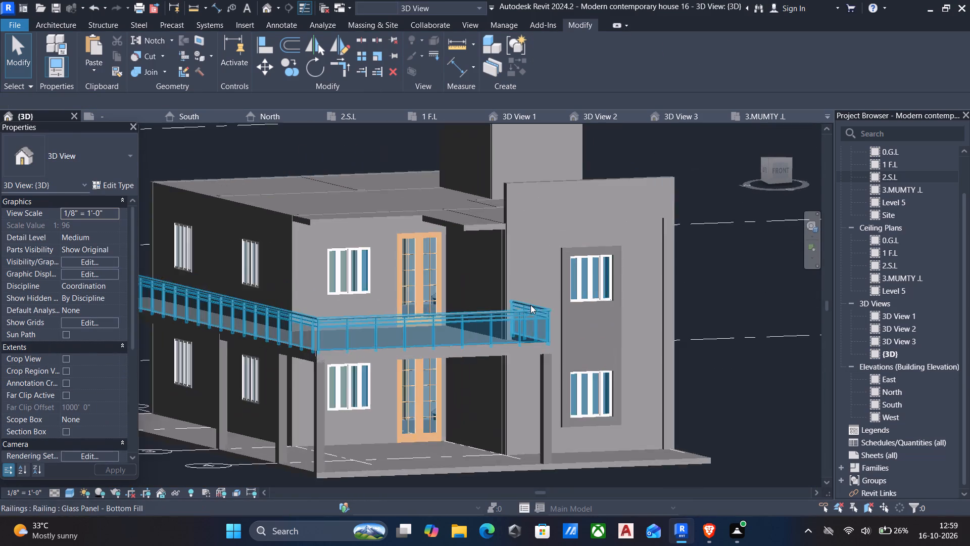
middle_drag(616, 313, 540, 297)
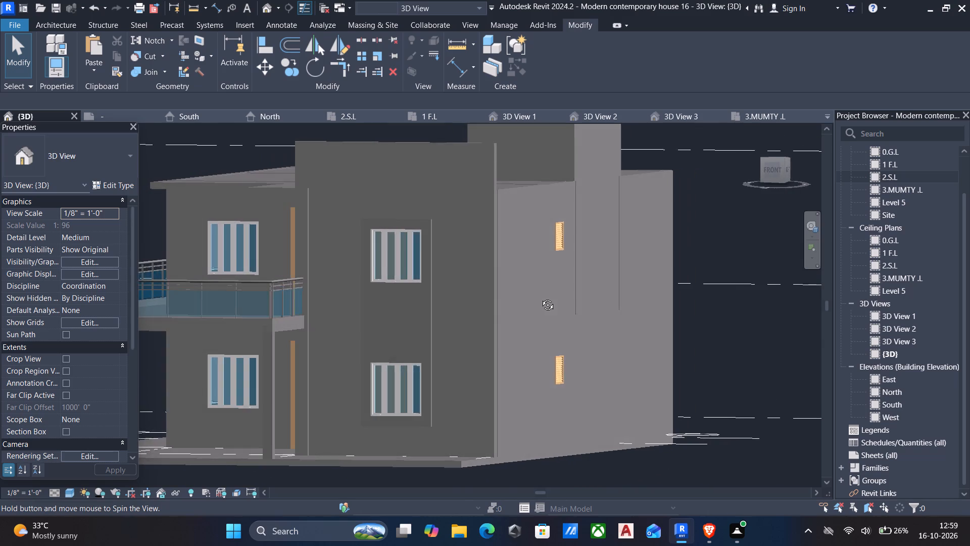
middle_drag(540, 297, 646, 401)
scroll(648, 407, down, 4)
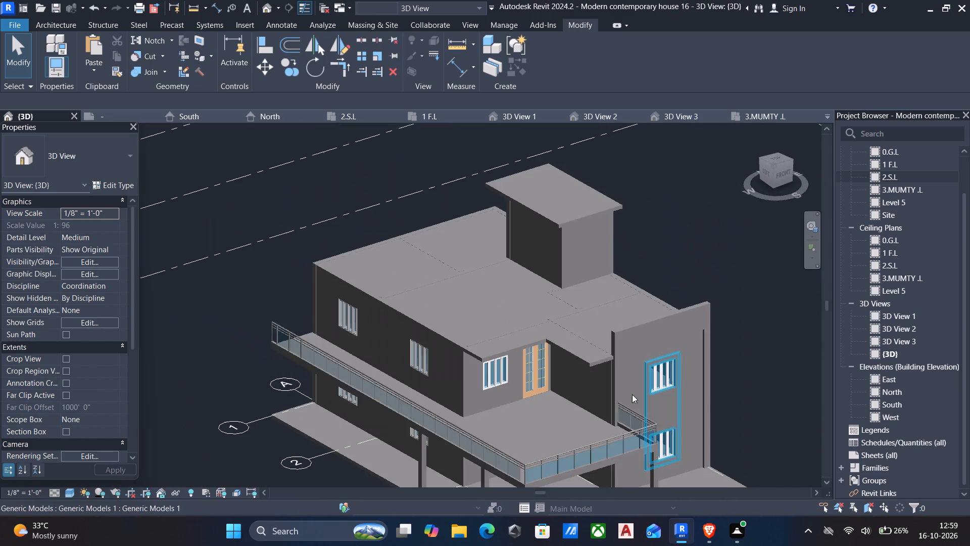
shift+middle_drag(659, 363, 645, 404)
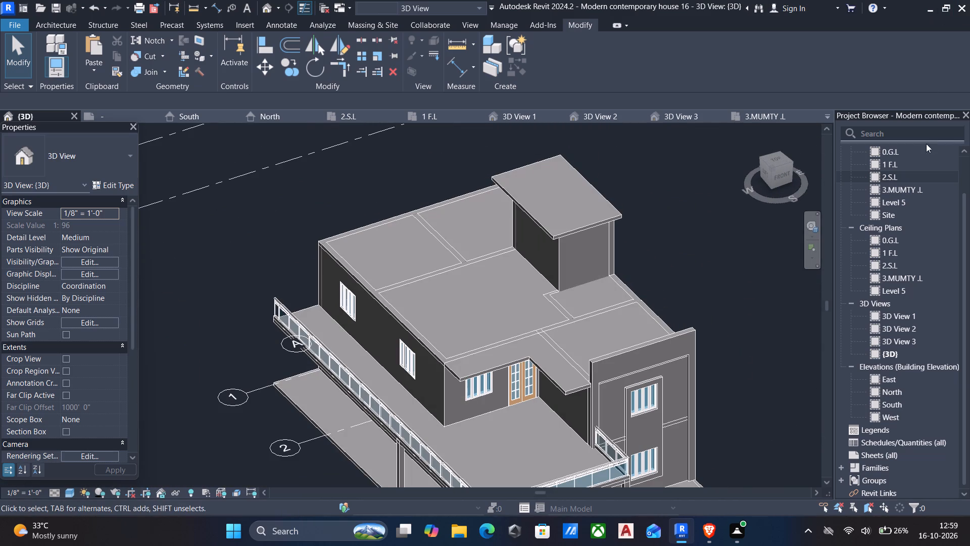
On the 2.S.L plan, draw chained 4" walls from the frame wall along the roof's stepped edge, about 4' 2", 9' 7" and 10' 6" long.
double_click(911, 174)
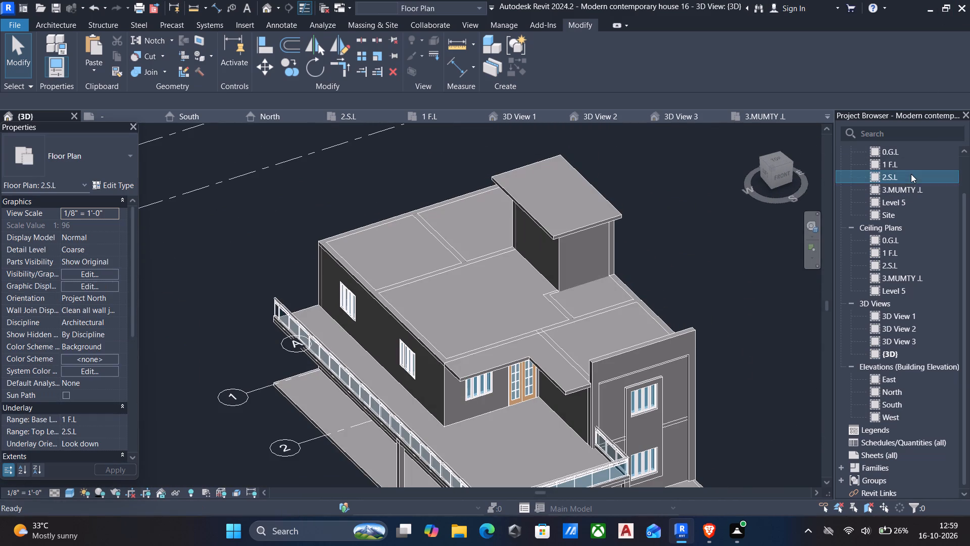
middle_drag(714, 249, 738, 250)
scroll(730, 257, down, 4)
middle_drag(567, 279, 626, 340)
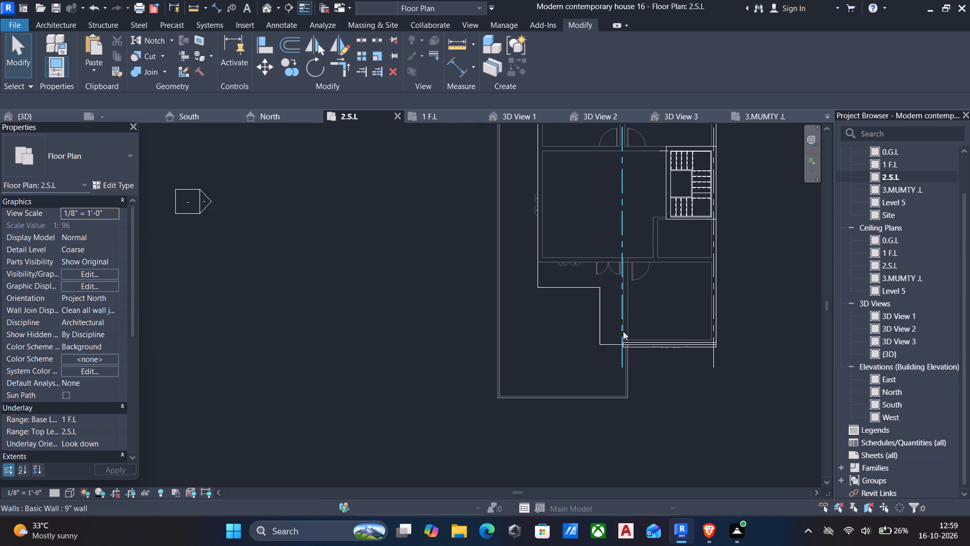
scroll(623, 348, up, 5)
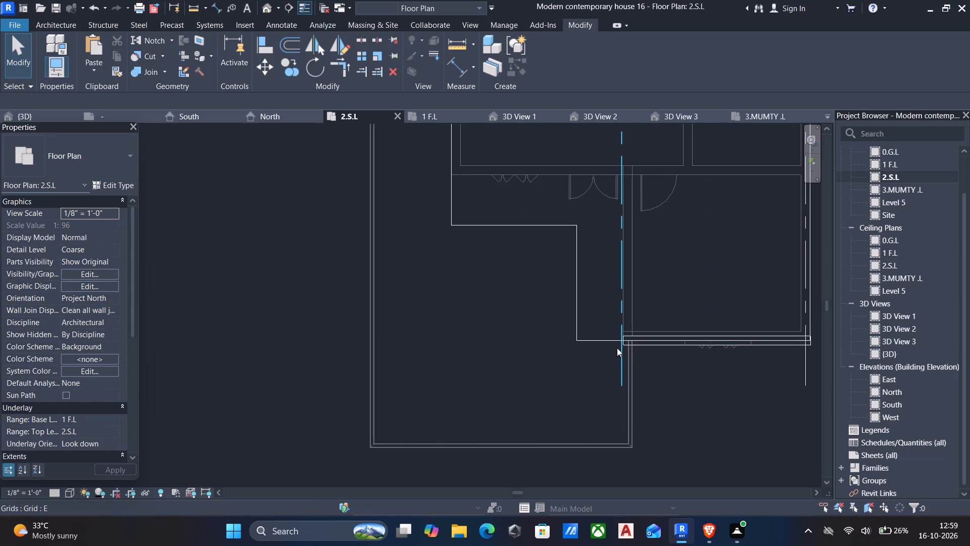
text(wa)
scroll(598, 342, up, 11)
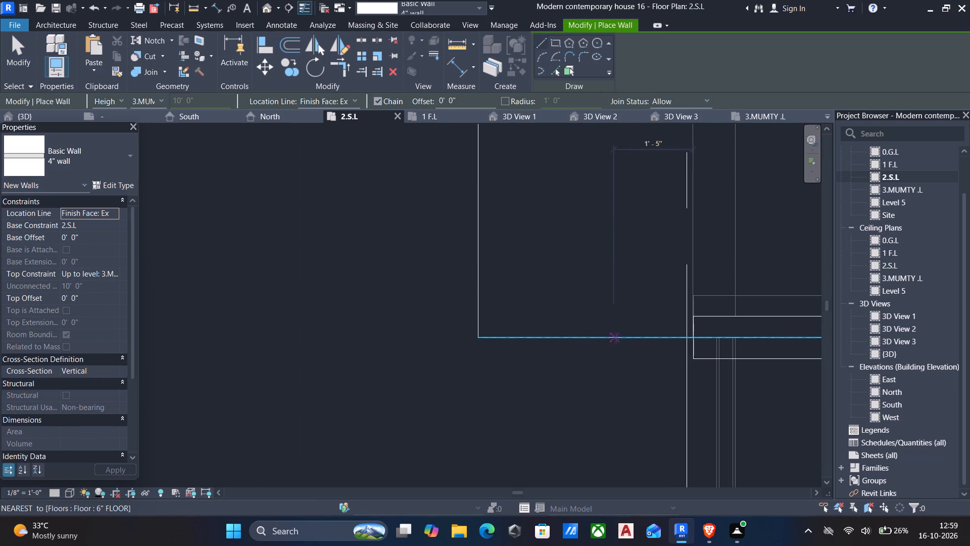
scroll(684, 337, up, 4)
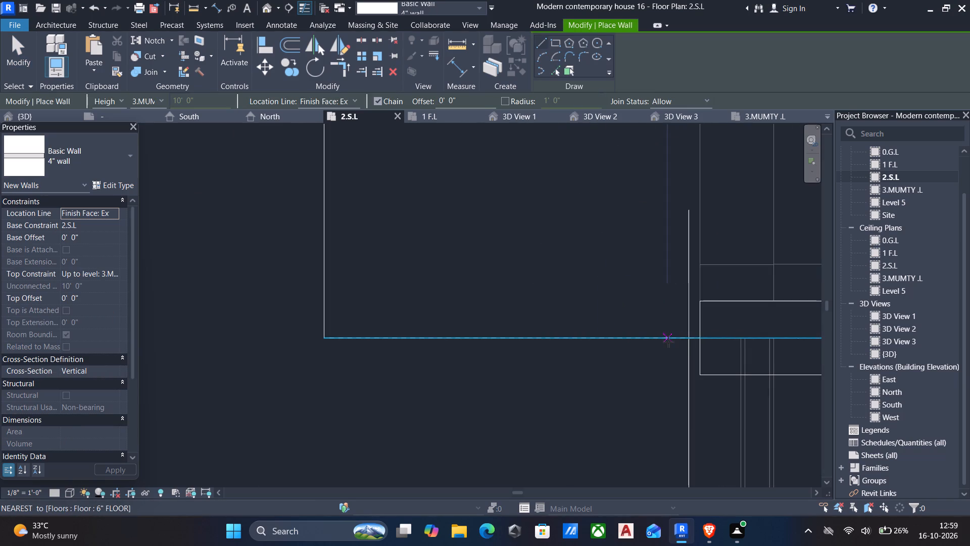
click(700, 341)
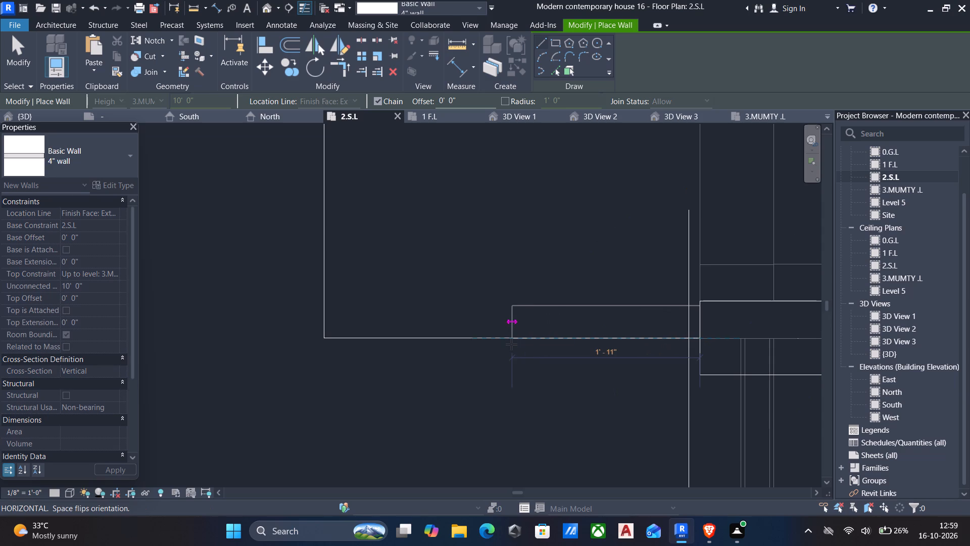
click(327, 343)
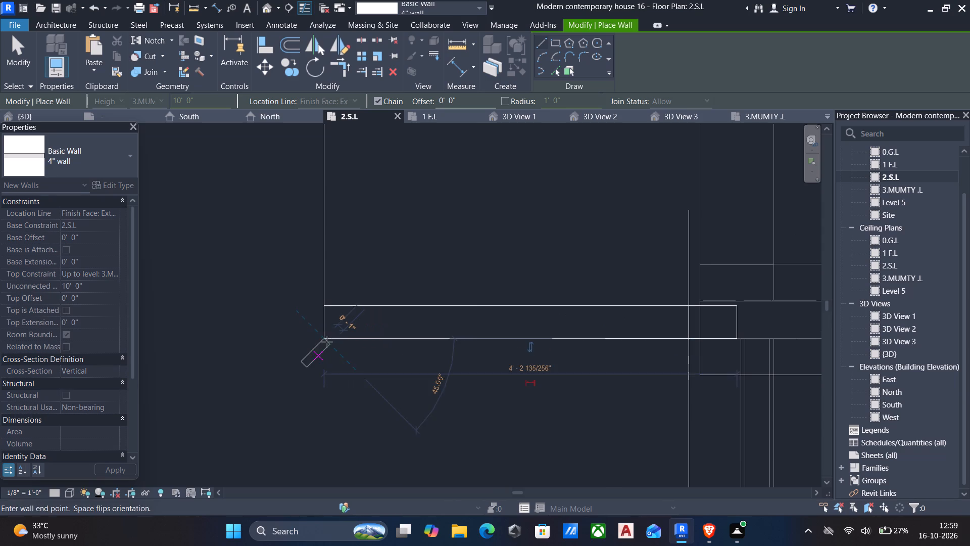
middle_drag(332, 242, 293, 437)
scroll(293, 403, down, 4)
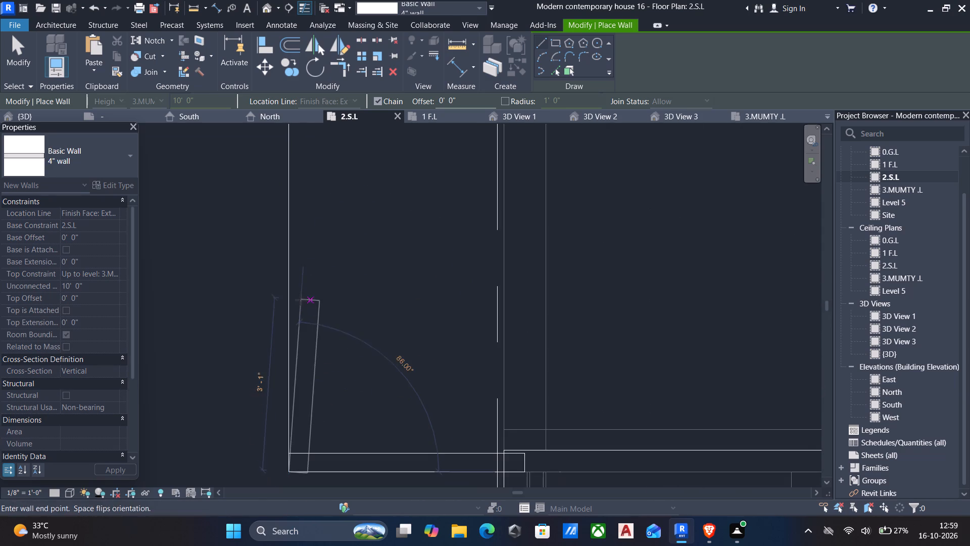
middle_drag(282, 318, 262, 441)
scroll(265, 440, down, 5)
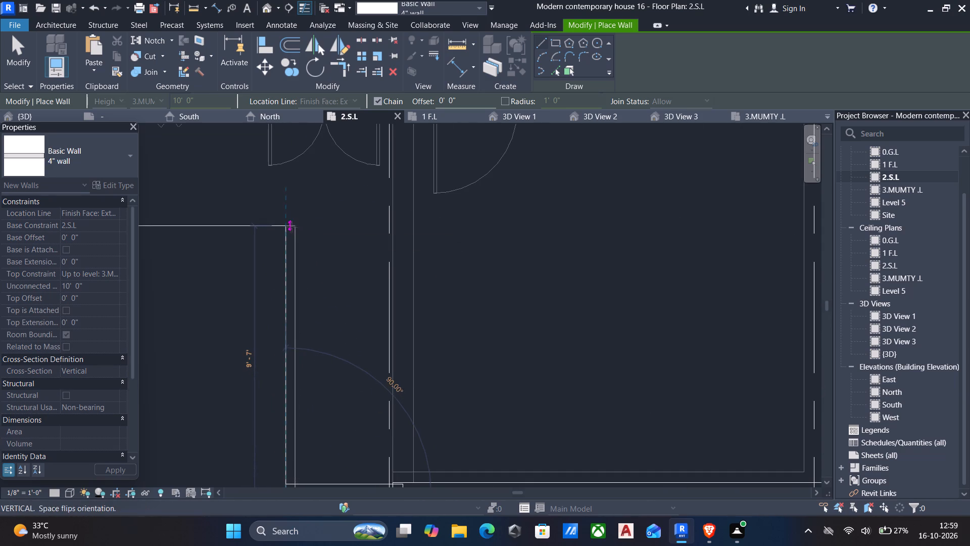
drag(292, 226, 284, 224)
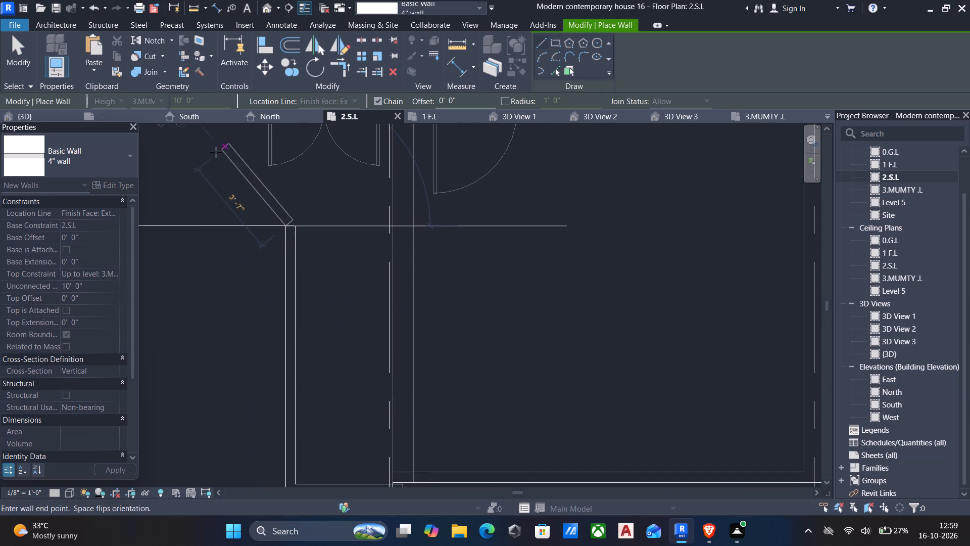
scroll(245, 186, down, 3)
middle_drag(252, 192, 552, 237)
scroll(552, 237, down, 1)
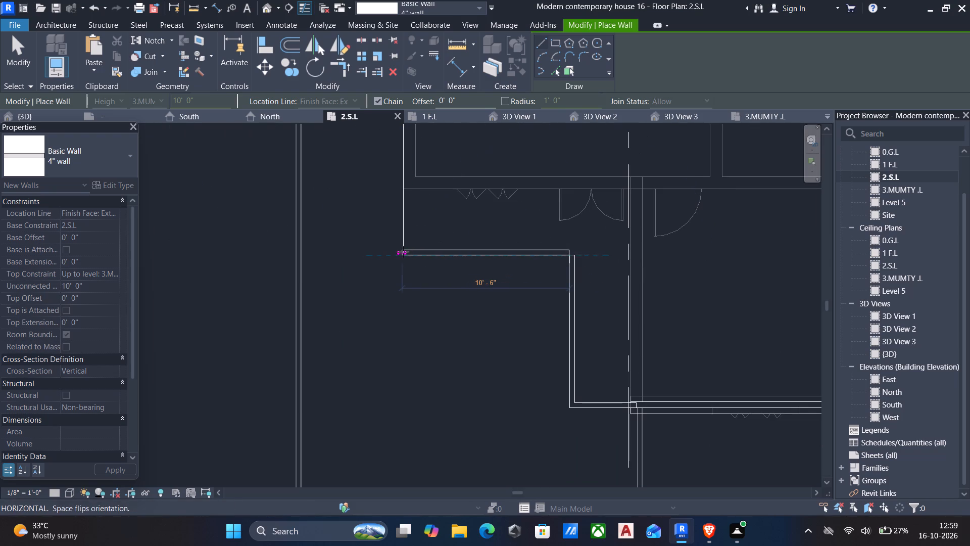
click(402, 252)
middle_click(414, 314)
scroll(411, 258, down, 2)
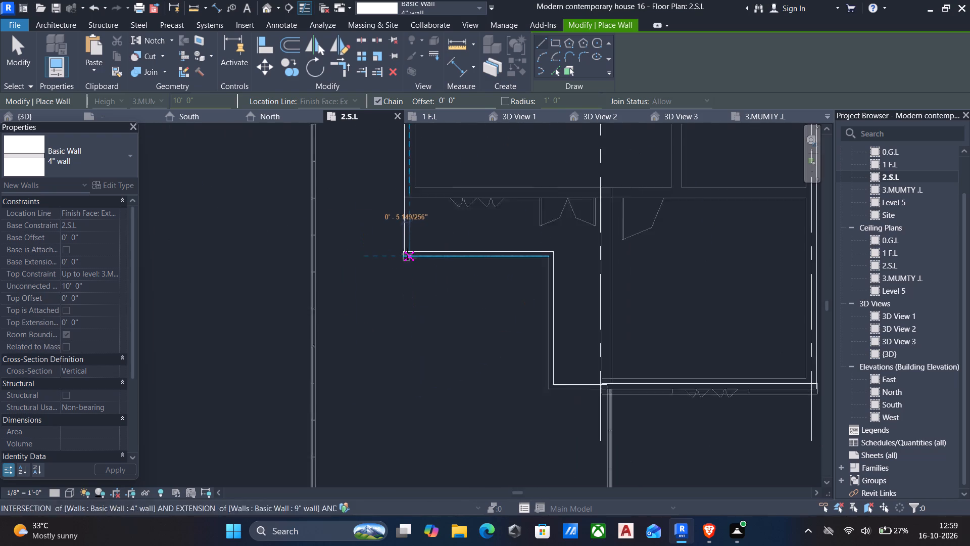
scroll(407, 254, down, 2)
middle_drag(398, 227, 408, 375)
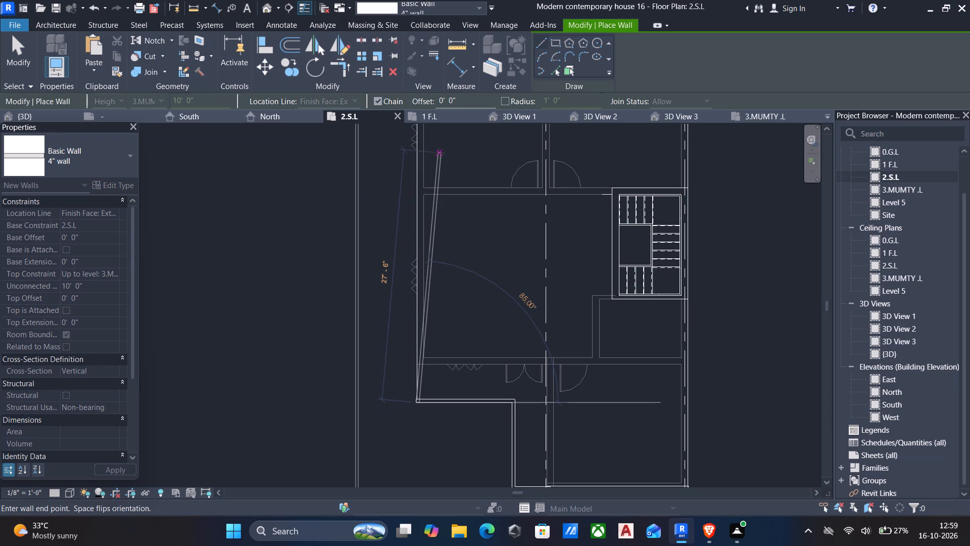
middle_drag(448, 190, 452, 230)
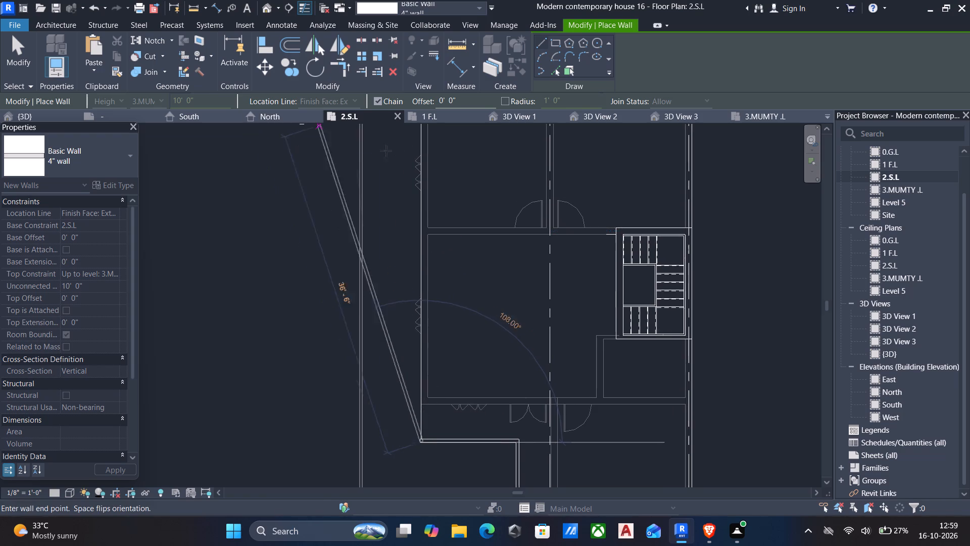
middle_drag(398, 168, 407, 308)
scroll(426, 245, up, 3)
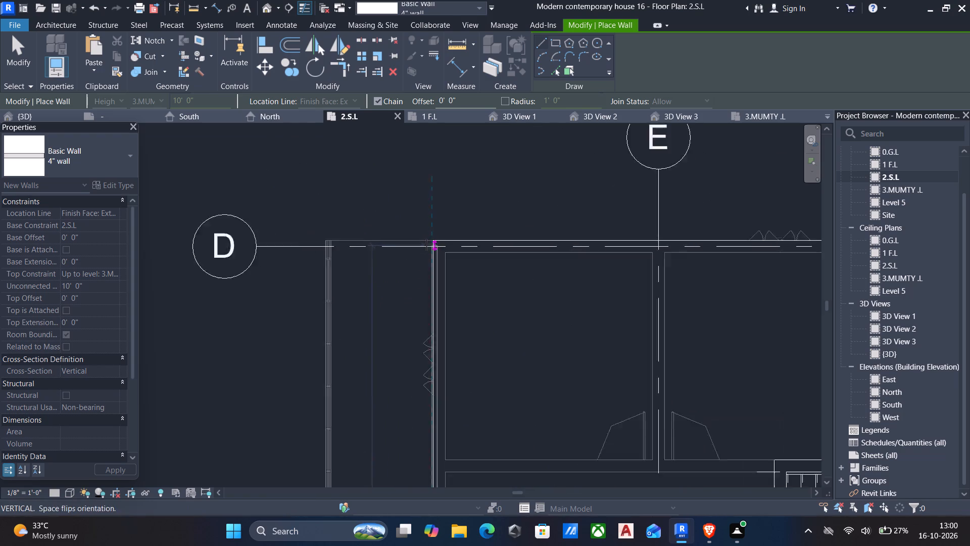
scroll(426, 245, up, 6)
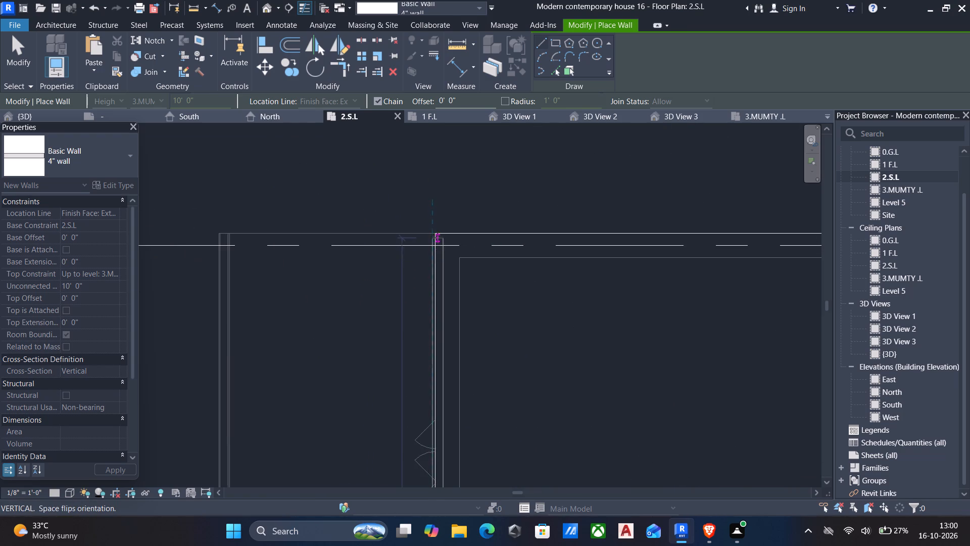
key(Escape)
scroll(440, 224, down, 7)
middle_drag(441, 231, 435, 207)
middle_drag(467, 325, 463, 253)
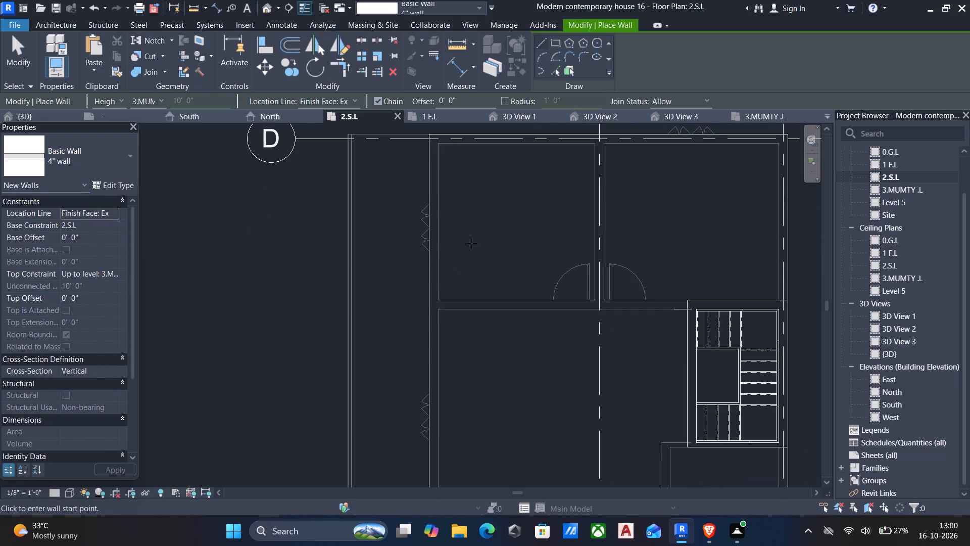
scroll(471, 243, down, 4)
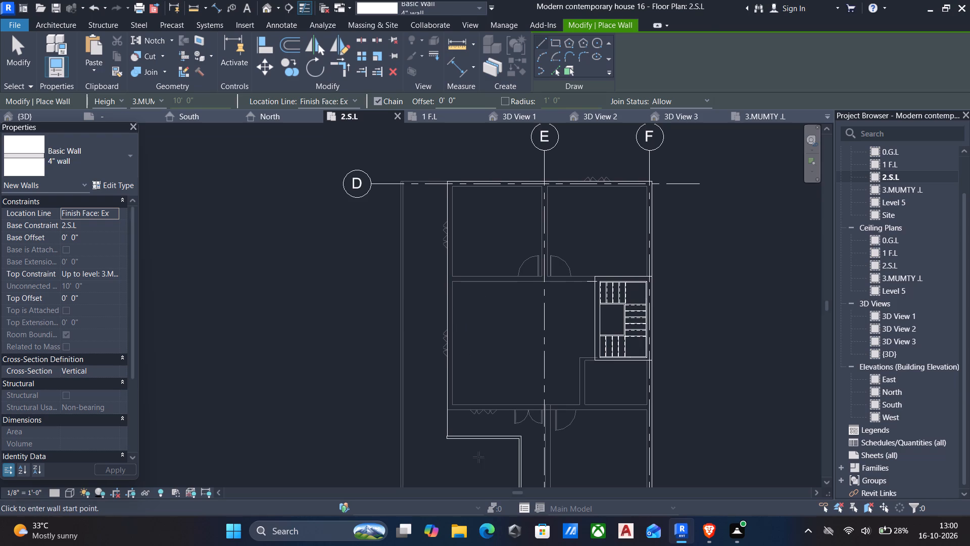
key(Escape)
On the 2.S.L plan, draw a 4" wall along the grid F roof edge from the staircase corner to grid D, about 13' 9" long.
click(487, 439)
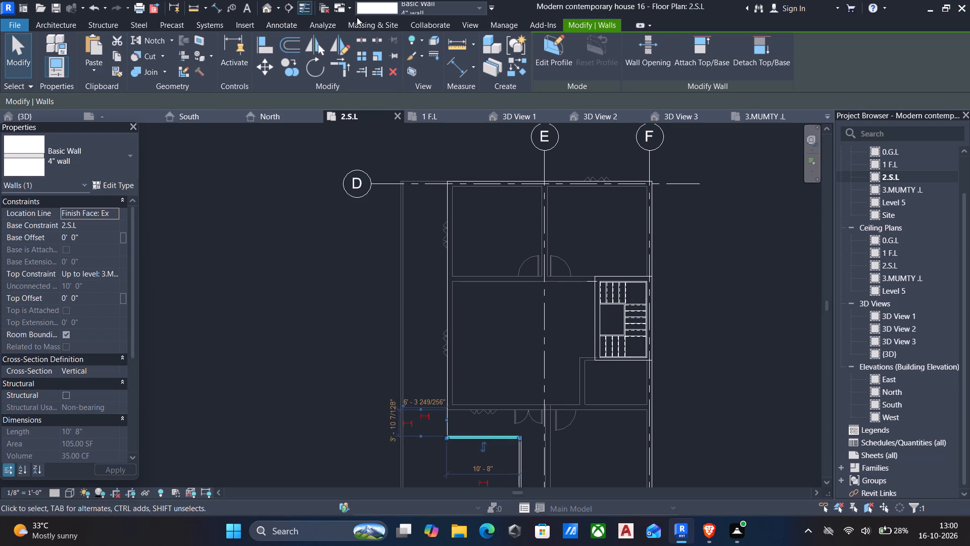
click(272, 6)
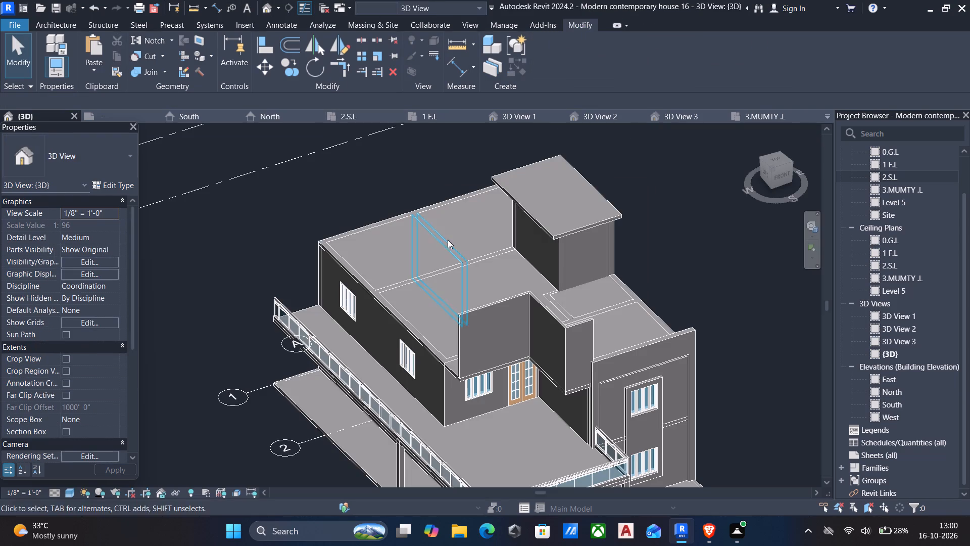
shift+middle_drag(475, 267, 352, 271)
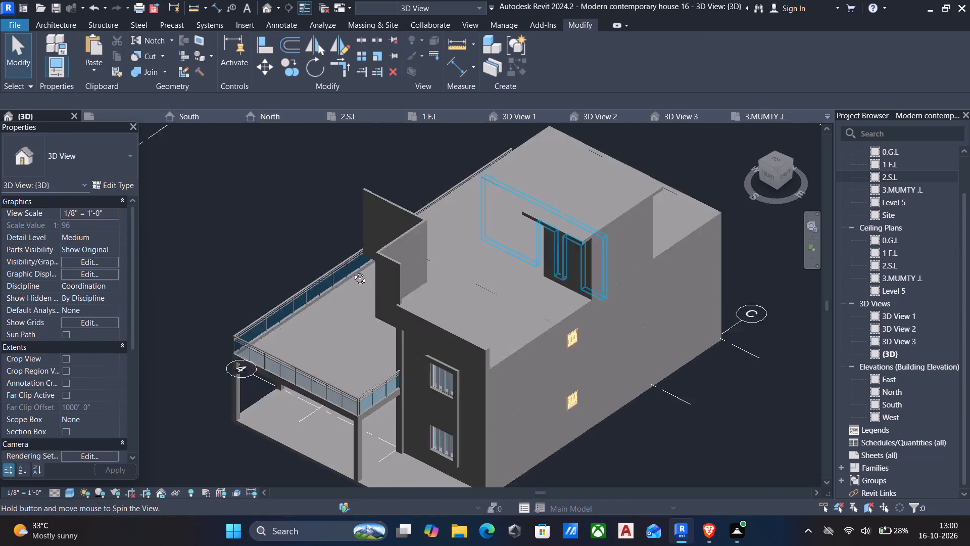
shift+middle_drag(352, 271, 449, 246)
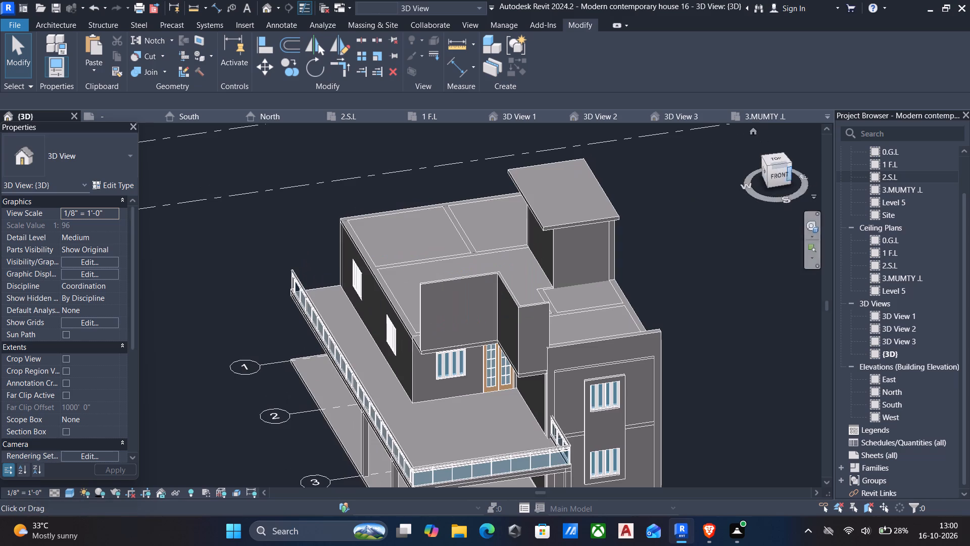
double_click(898, 179)
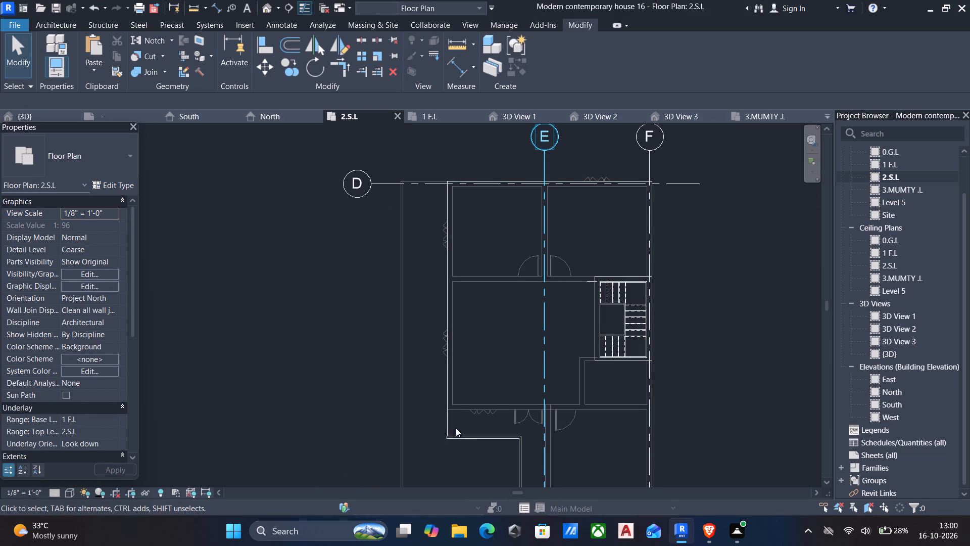
key(w)
key(a)
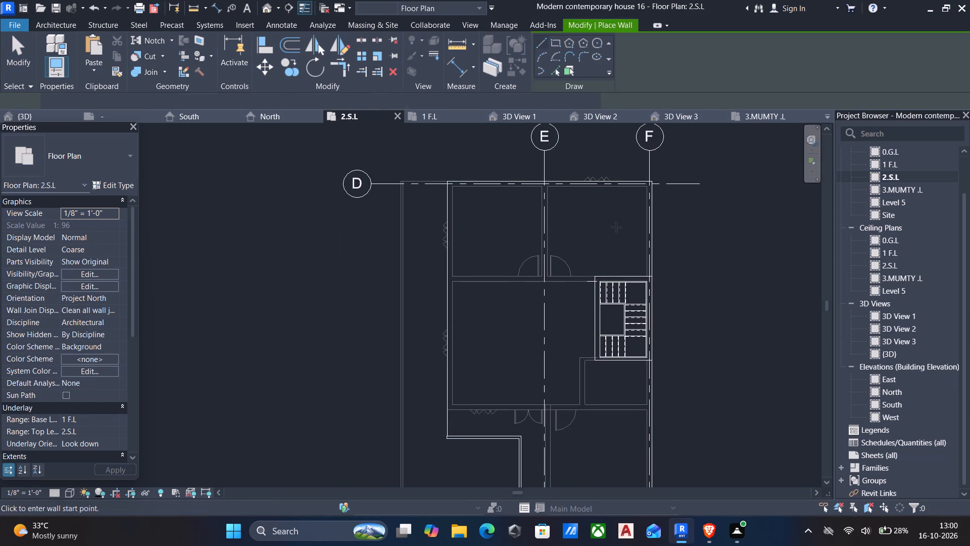
scroll(670, 199, up, 5)
middle_drag(651, 202, 662, 248)
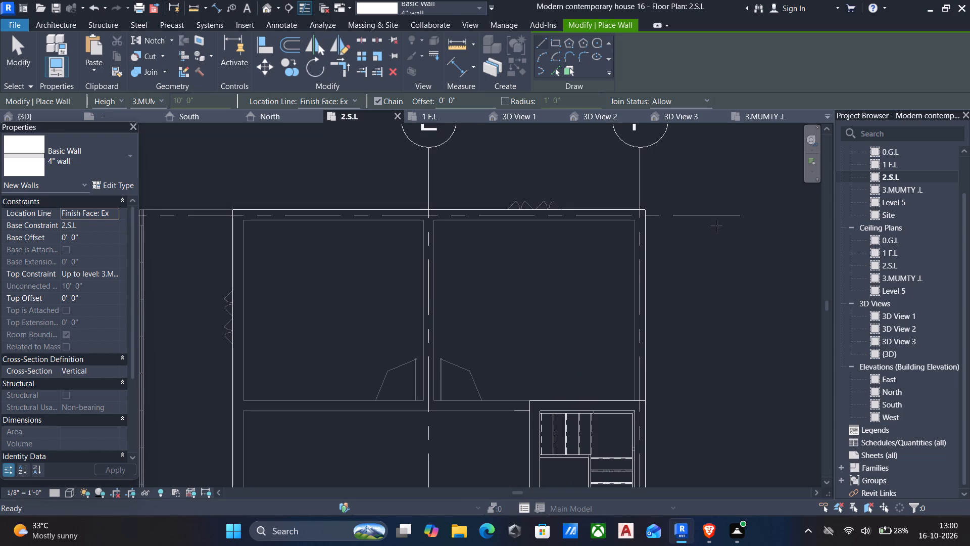
scroll(651, 402, up, 5)
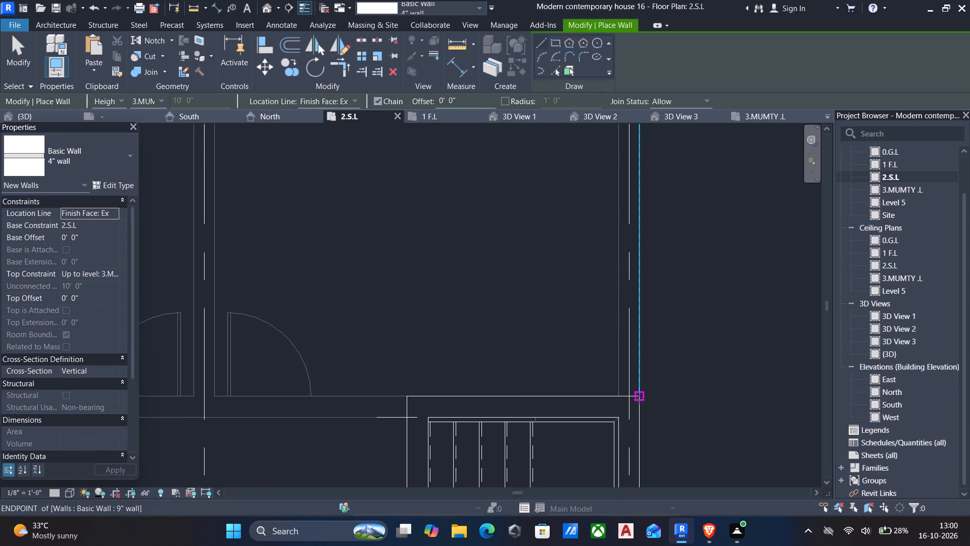
drag(639, 397, 639, 383)
key(space)
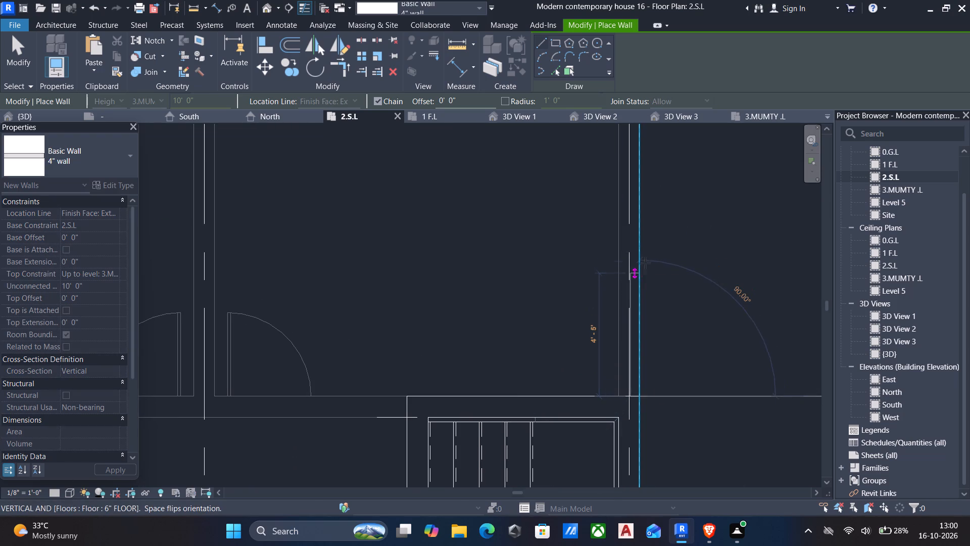
middle_drag(646, 262, 651, 353)
middle_drag(657, 259, 638, 339)
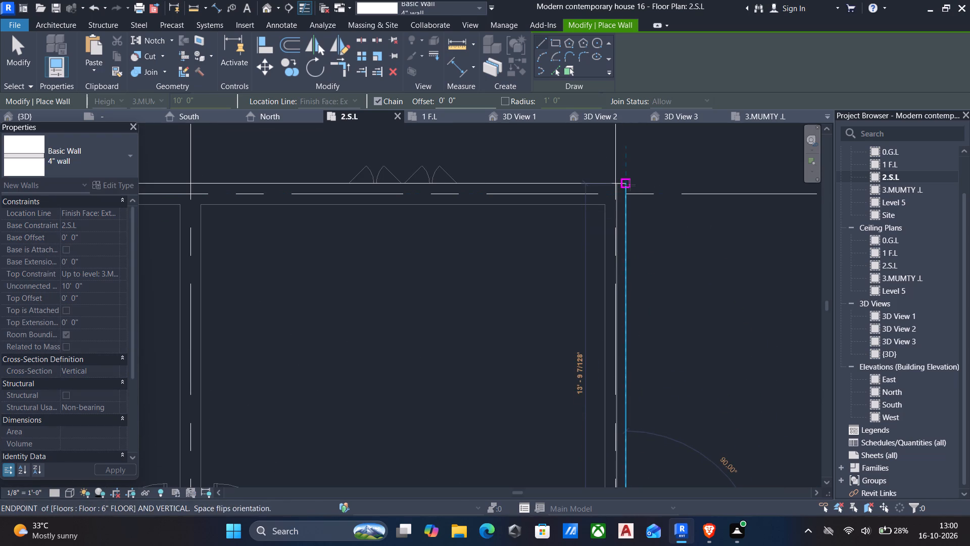
click(629, 185)
Continue the 4" wall chain about 29' 5" along grid D to the opposite roof corner and add a short return down the balcony-side edge.
middle_drag(208, 192, 410, 169)
scroll(410, 169, down, 2)
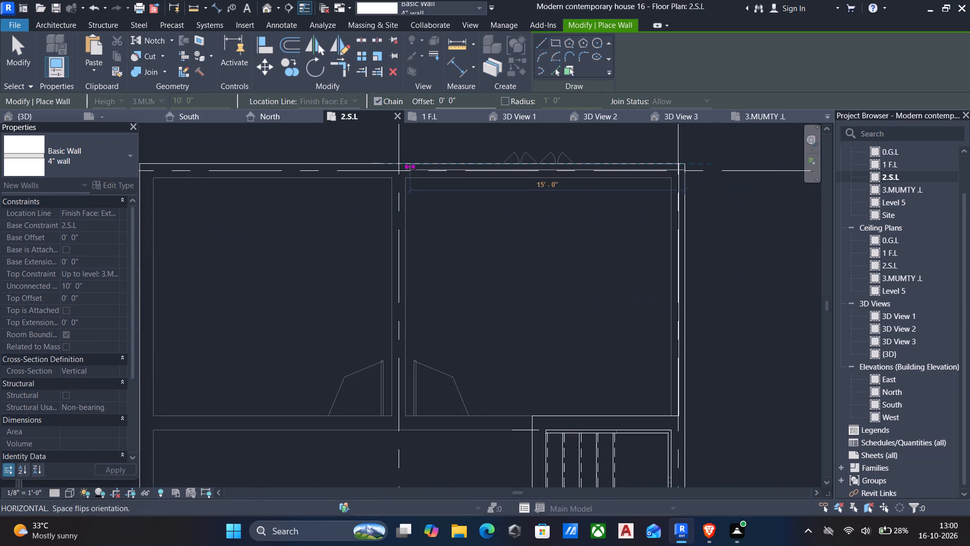
scroll(410, 169, down, 11)
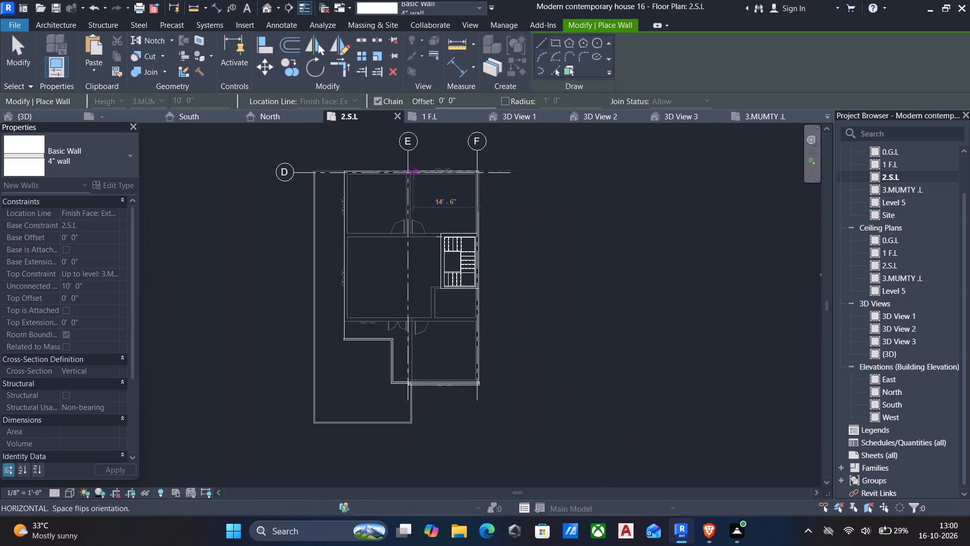
scroll(372, 172, up, 14)
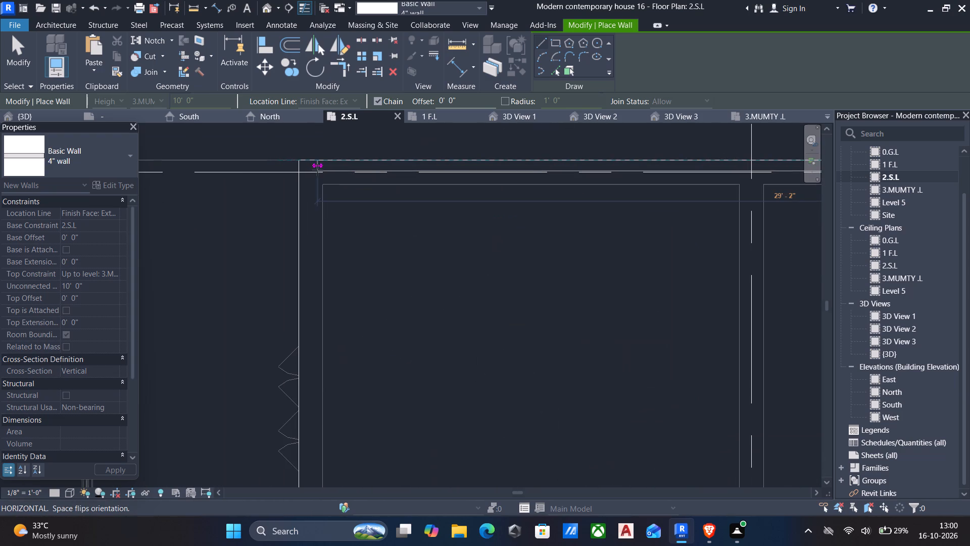
click(297, 165)
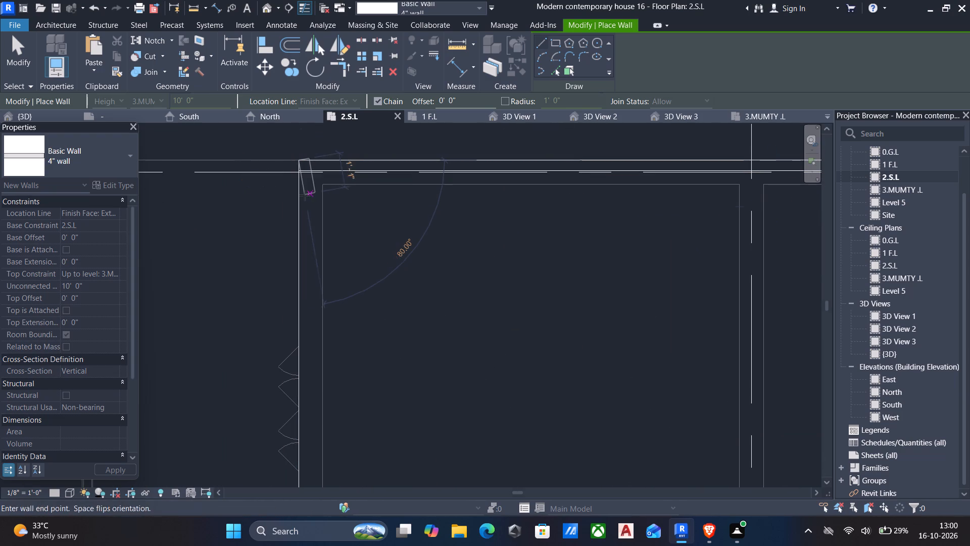
click(297, 248)
key(Escape)
scroll(345, 268, down, 7)
middle_drag(404, 277, 417, 235)
key(Escape)
middle_drag(411, 266, 426, 179)
Trim/extend the short return wall and the stepped-edge wall to a corner, making a balcony-side wall about 36' 11" long.
text(tr)
middle_drag(370, 156, 374, 301)
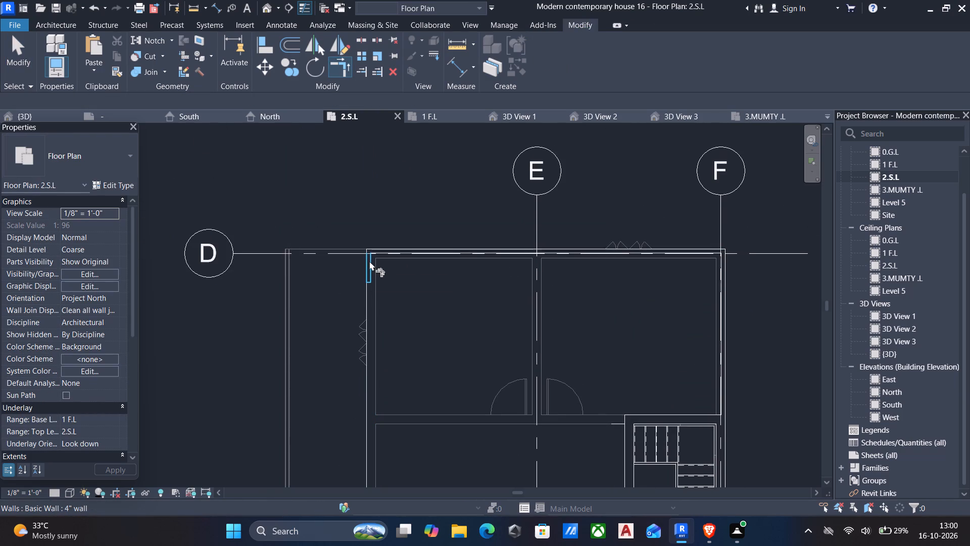
click(367, 264)
scroll(412, 332, down, 7)
middle_drag(418, 339, 445, 238)
scroll(455, 323, up, 5)
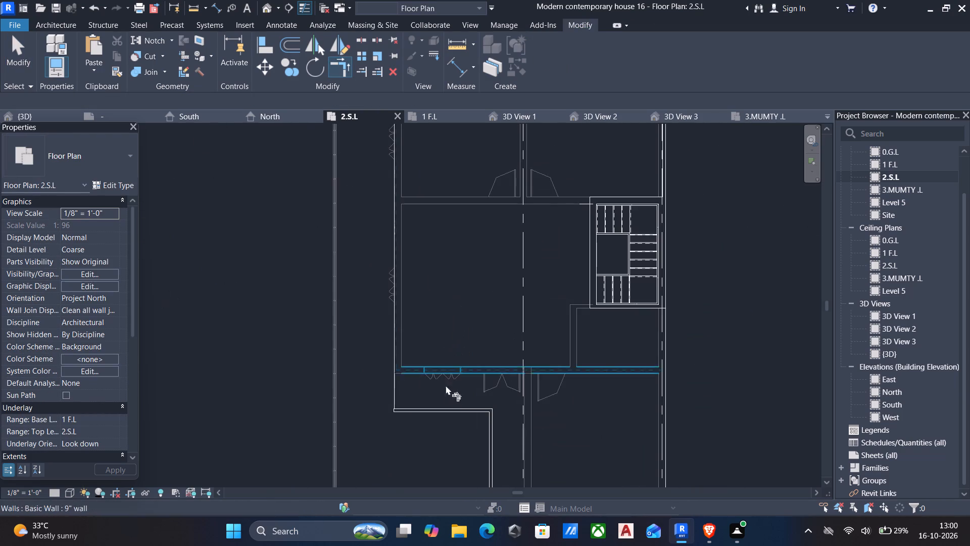
click(440, 410)
key(Escape)
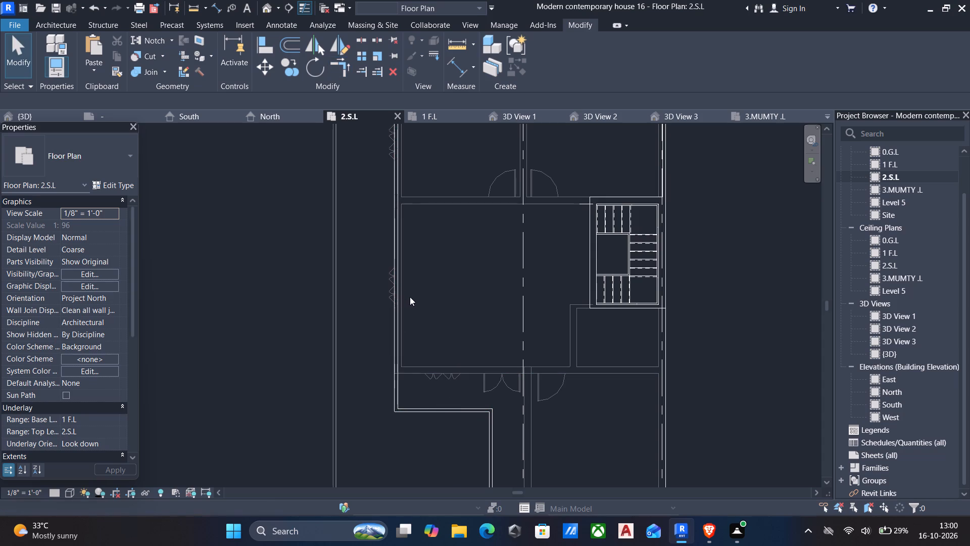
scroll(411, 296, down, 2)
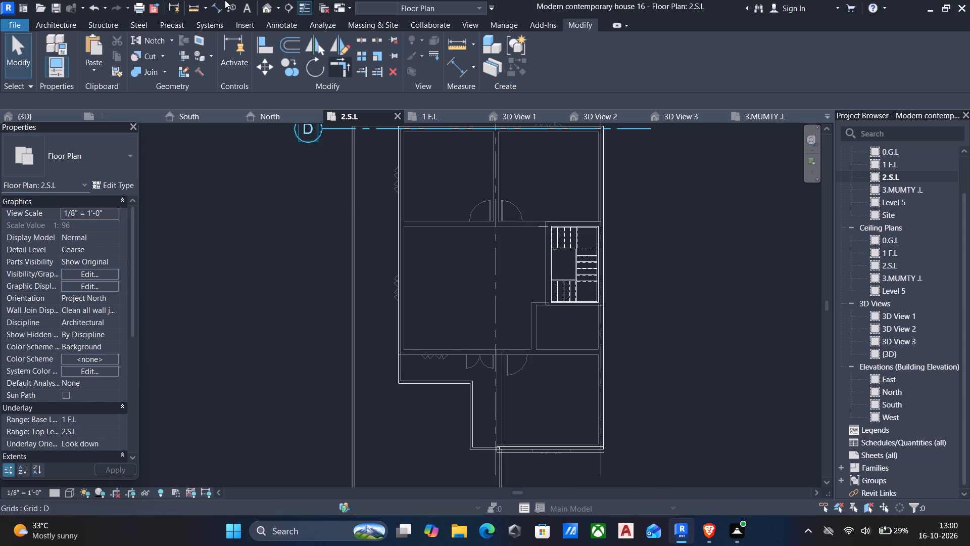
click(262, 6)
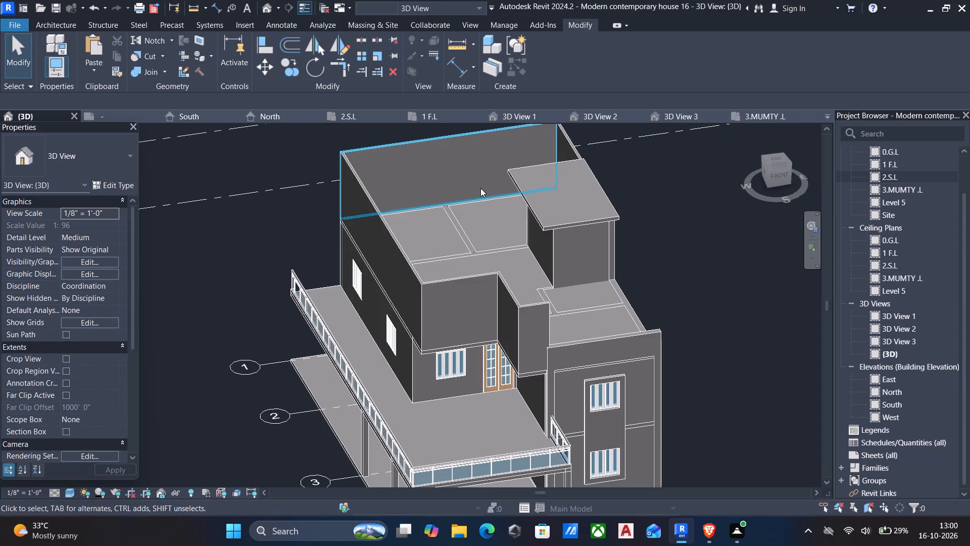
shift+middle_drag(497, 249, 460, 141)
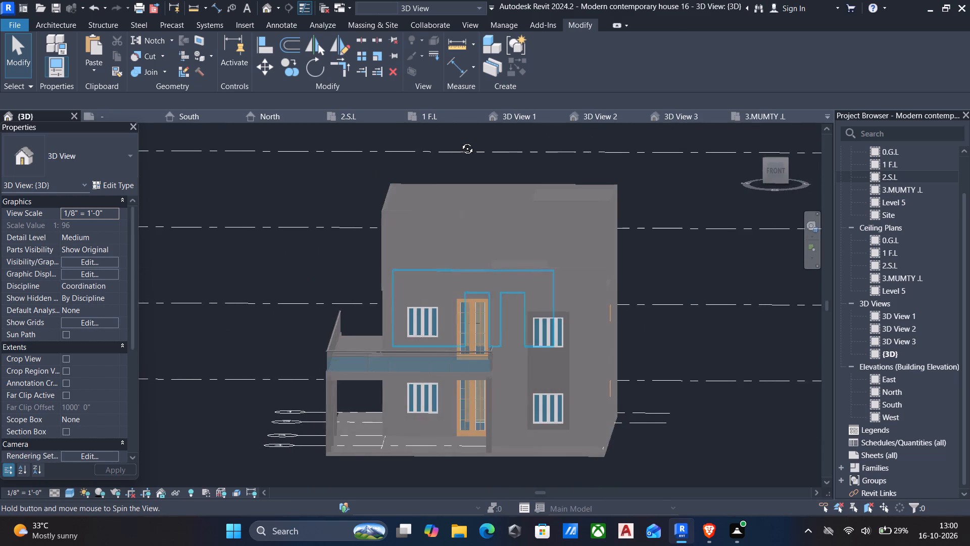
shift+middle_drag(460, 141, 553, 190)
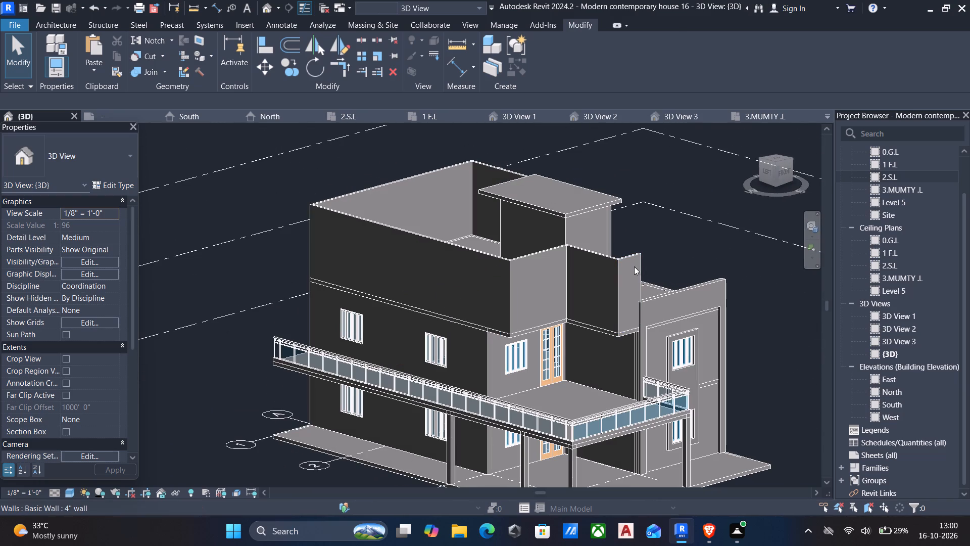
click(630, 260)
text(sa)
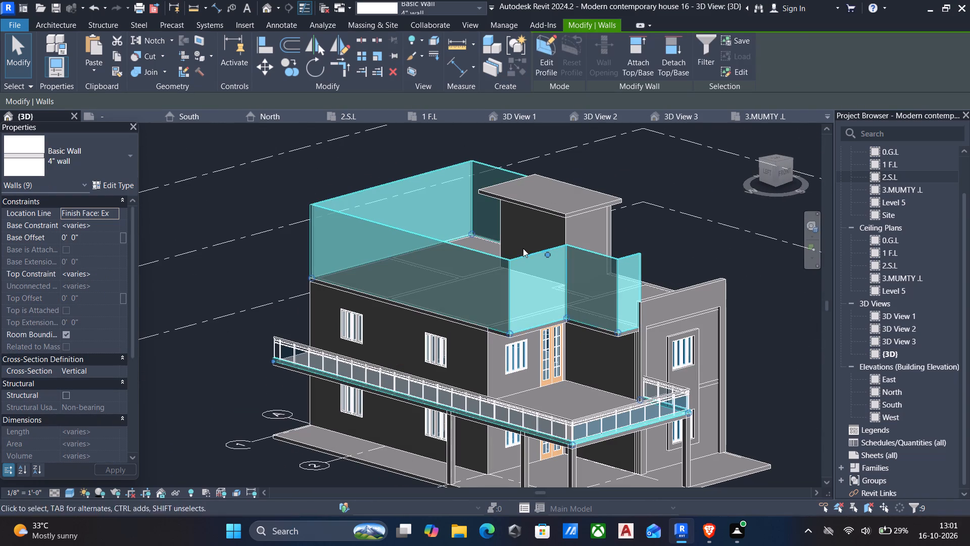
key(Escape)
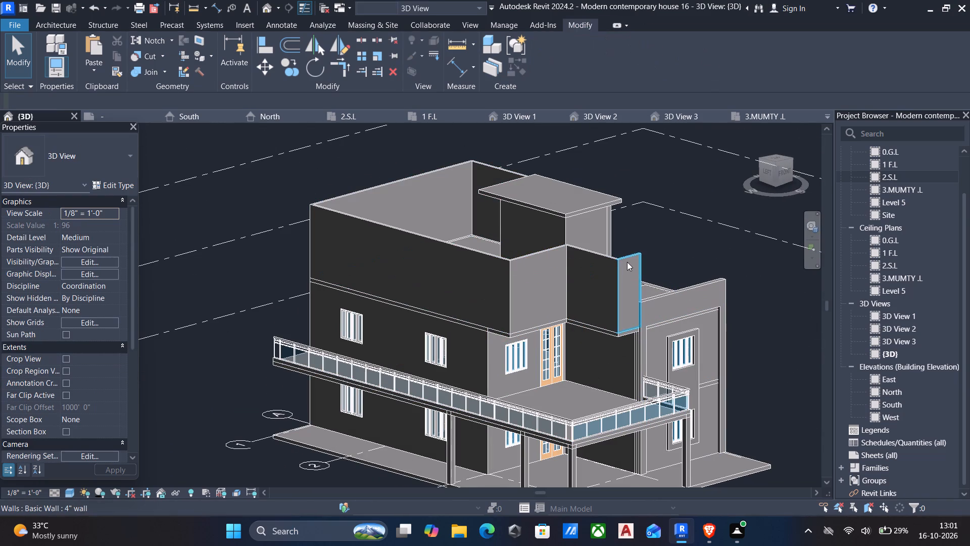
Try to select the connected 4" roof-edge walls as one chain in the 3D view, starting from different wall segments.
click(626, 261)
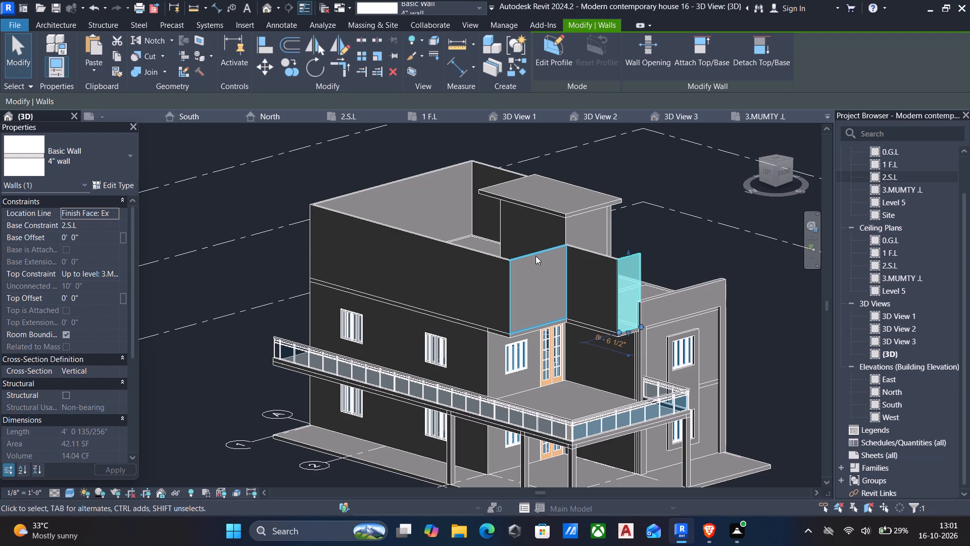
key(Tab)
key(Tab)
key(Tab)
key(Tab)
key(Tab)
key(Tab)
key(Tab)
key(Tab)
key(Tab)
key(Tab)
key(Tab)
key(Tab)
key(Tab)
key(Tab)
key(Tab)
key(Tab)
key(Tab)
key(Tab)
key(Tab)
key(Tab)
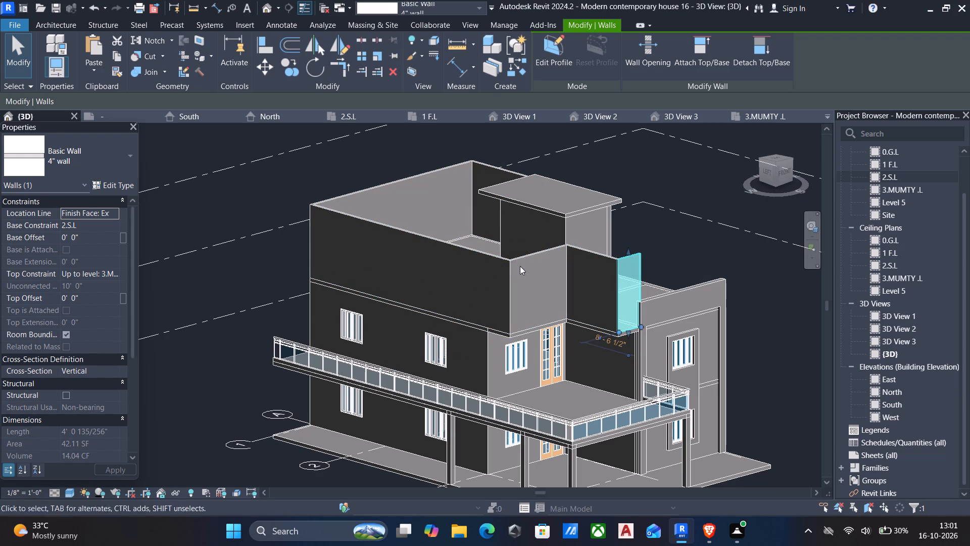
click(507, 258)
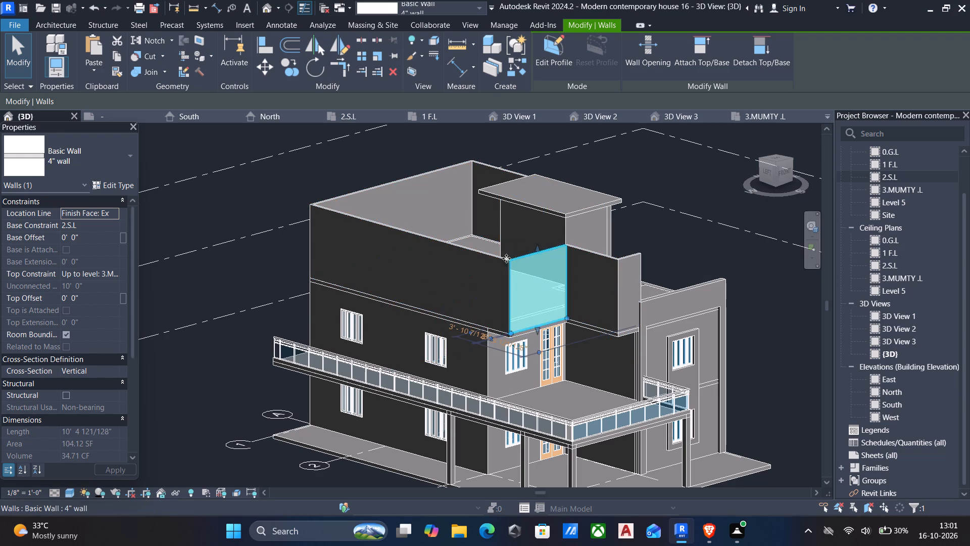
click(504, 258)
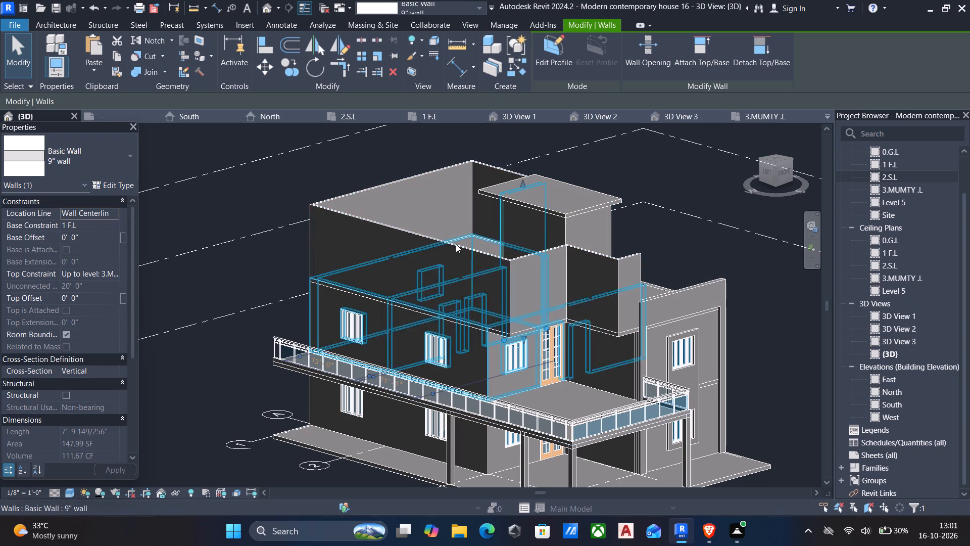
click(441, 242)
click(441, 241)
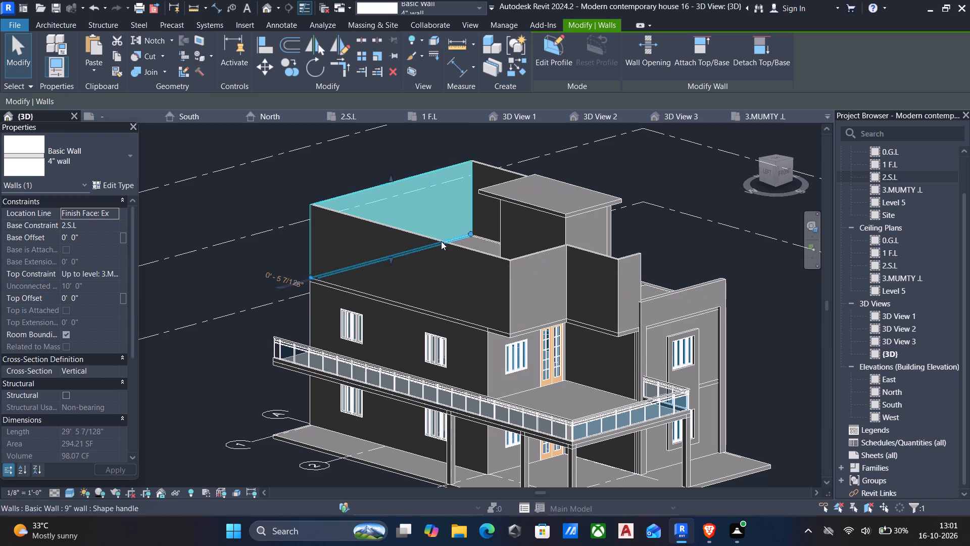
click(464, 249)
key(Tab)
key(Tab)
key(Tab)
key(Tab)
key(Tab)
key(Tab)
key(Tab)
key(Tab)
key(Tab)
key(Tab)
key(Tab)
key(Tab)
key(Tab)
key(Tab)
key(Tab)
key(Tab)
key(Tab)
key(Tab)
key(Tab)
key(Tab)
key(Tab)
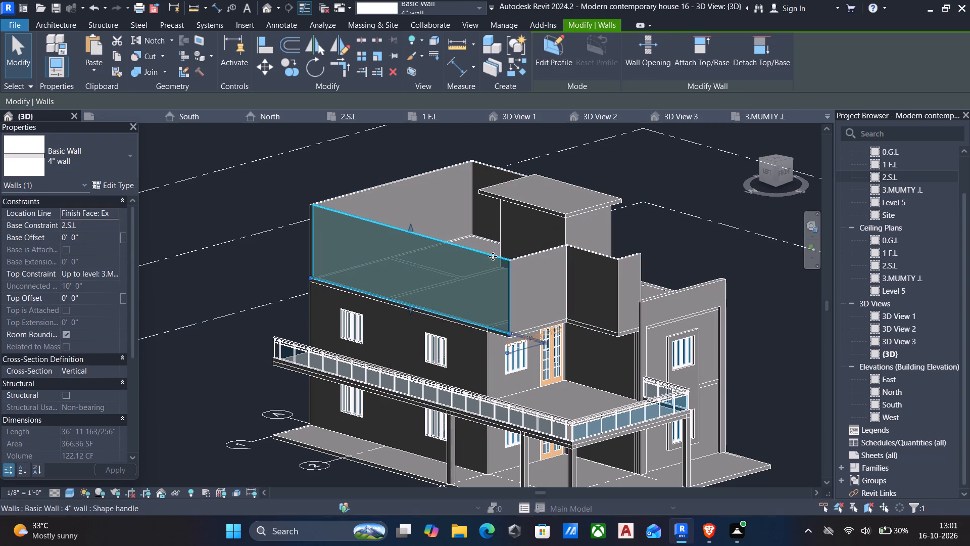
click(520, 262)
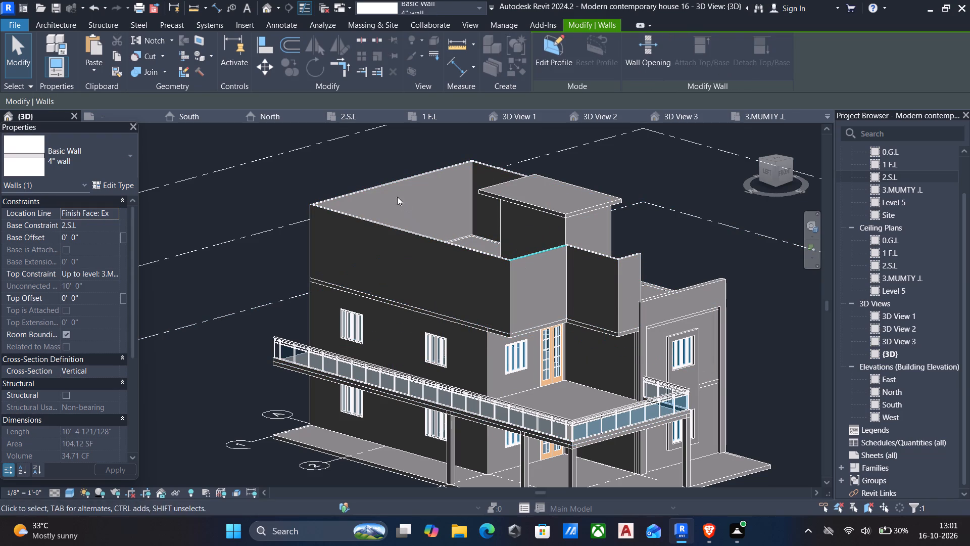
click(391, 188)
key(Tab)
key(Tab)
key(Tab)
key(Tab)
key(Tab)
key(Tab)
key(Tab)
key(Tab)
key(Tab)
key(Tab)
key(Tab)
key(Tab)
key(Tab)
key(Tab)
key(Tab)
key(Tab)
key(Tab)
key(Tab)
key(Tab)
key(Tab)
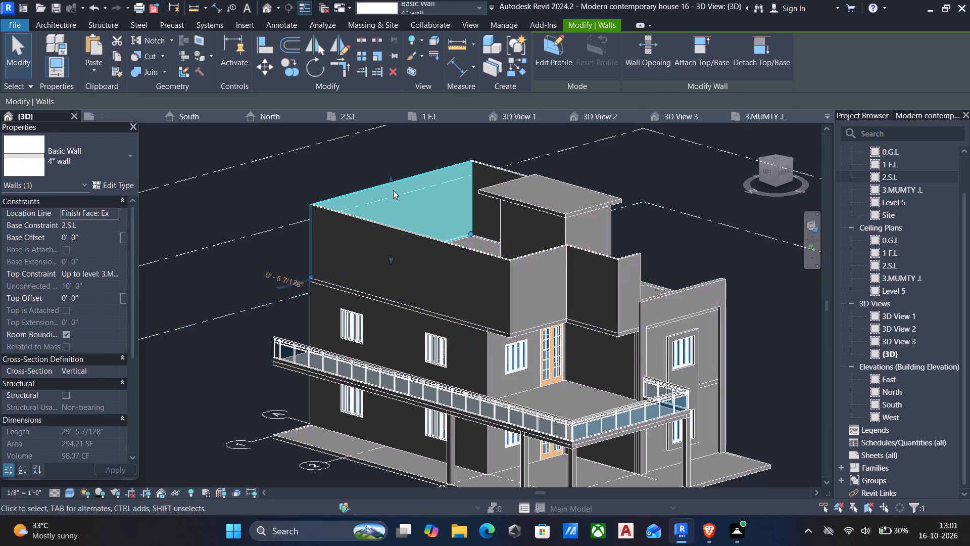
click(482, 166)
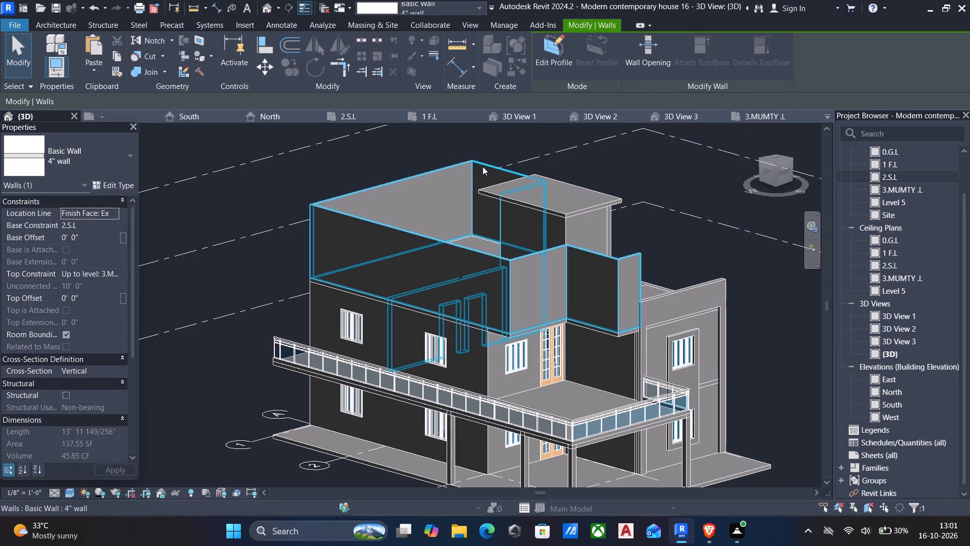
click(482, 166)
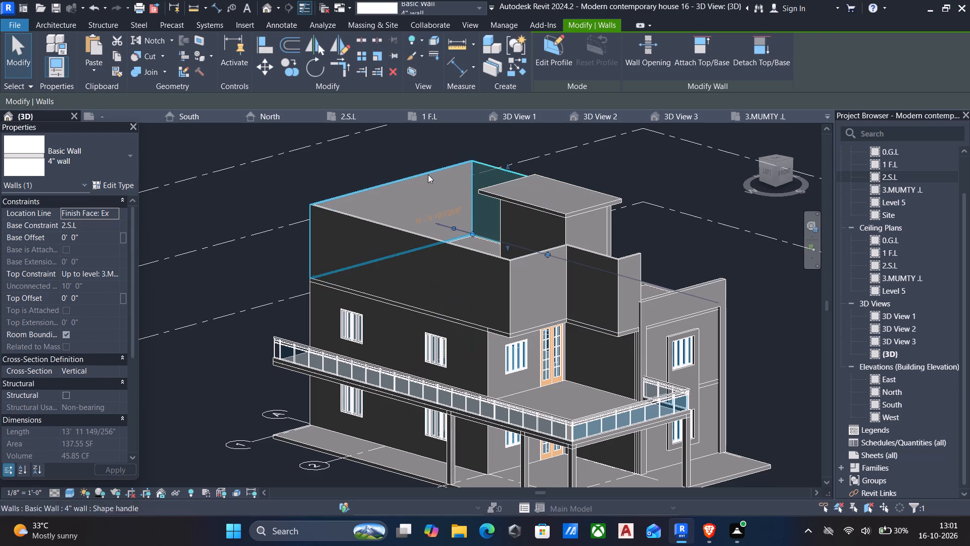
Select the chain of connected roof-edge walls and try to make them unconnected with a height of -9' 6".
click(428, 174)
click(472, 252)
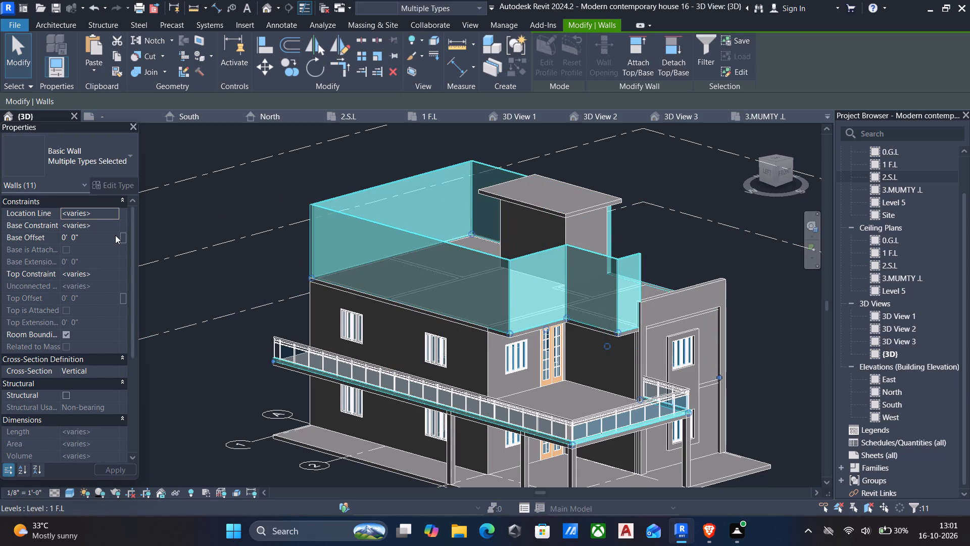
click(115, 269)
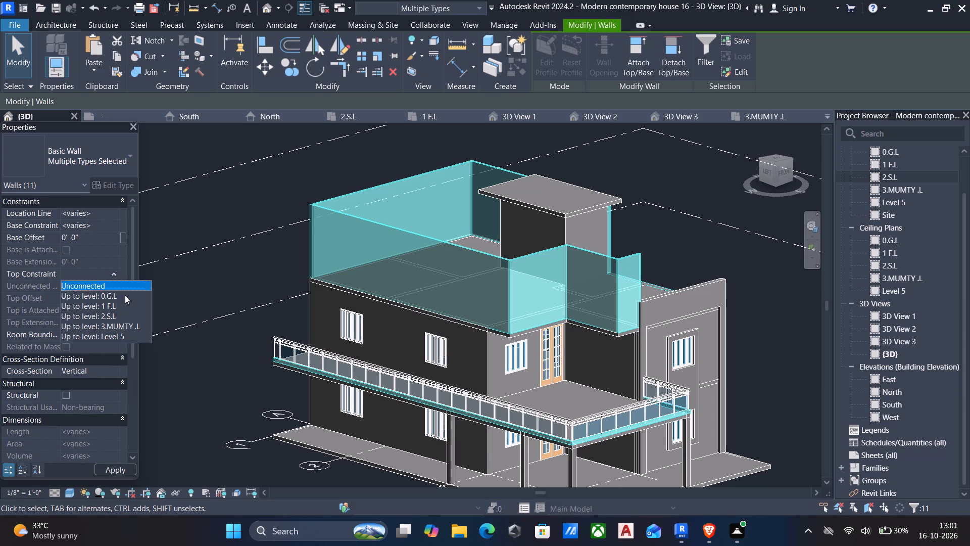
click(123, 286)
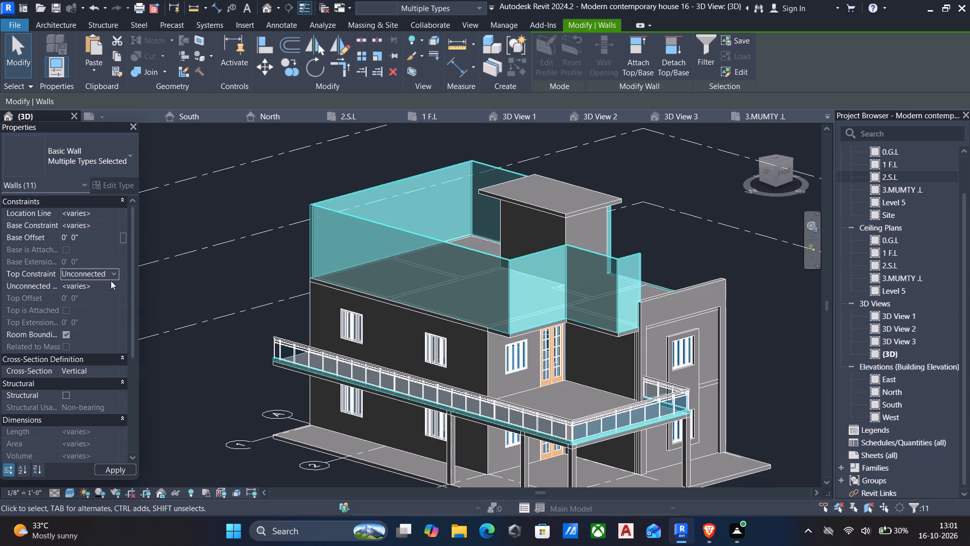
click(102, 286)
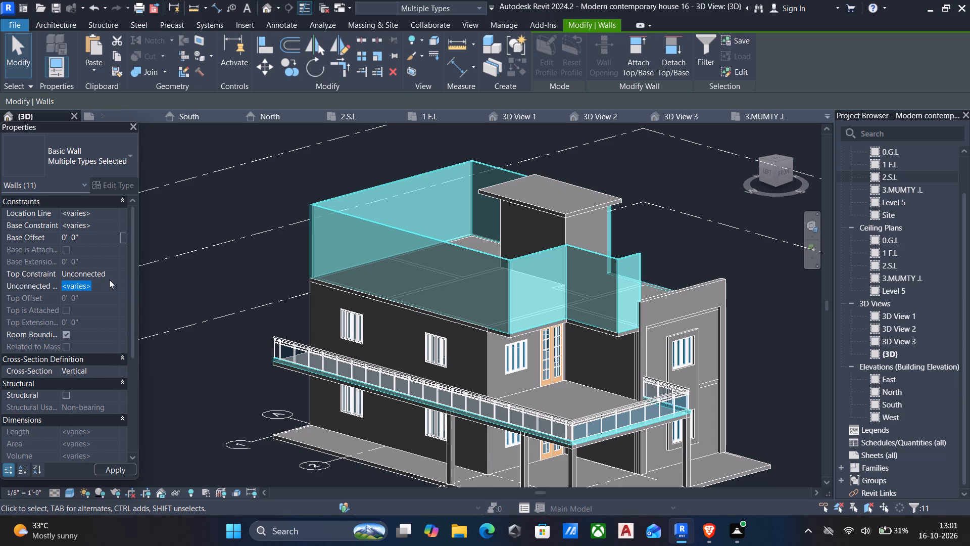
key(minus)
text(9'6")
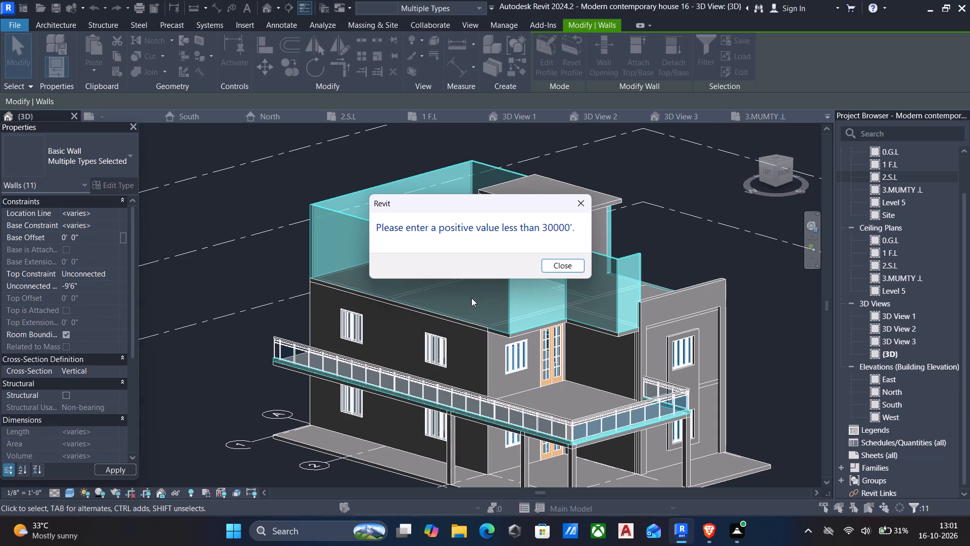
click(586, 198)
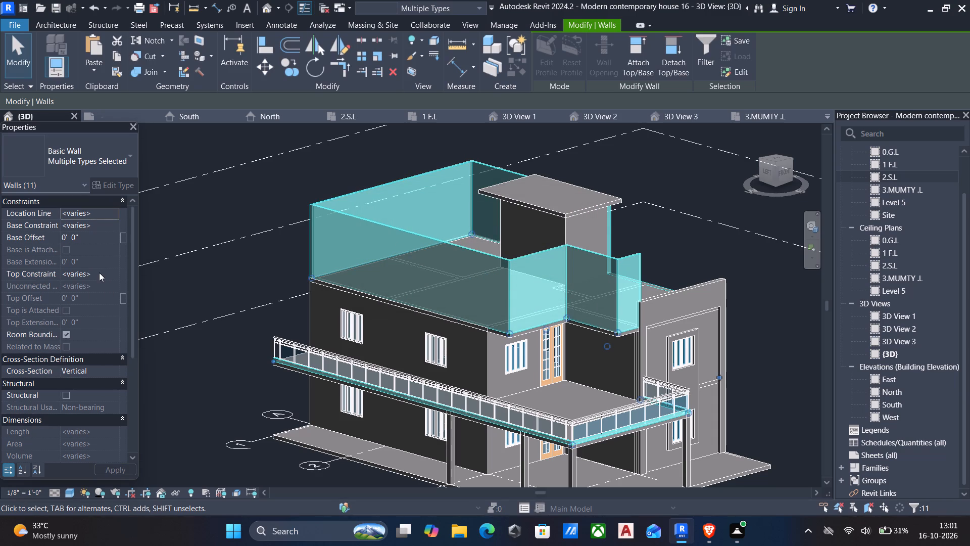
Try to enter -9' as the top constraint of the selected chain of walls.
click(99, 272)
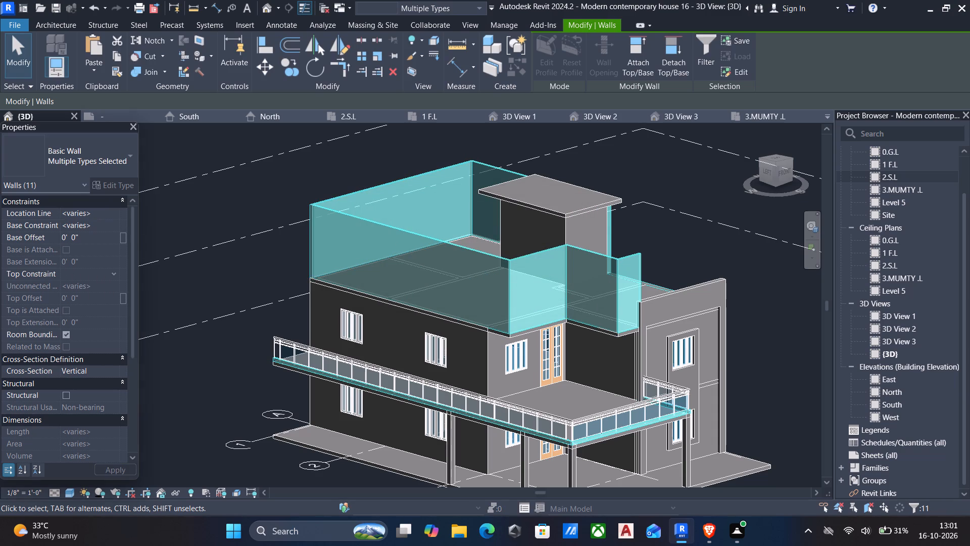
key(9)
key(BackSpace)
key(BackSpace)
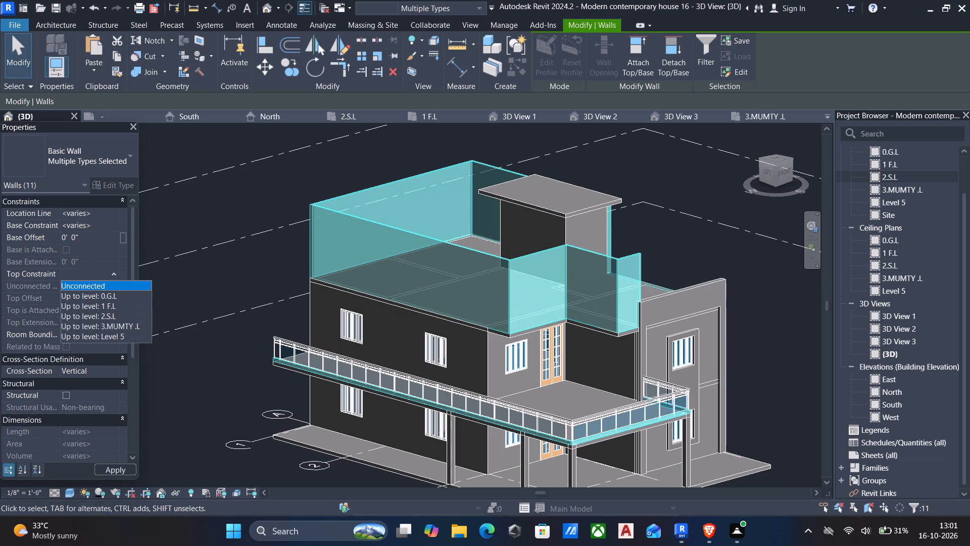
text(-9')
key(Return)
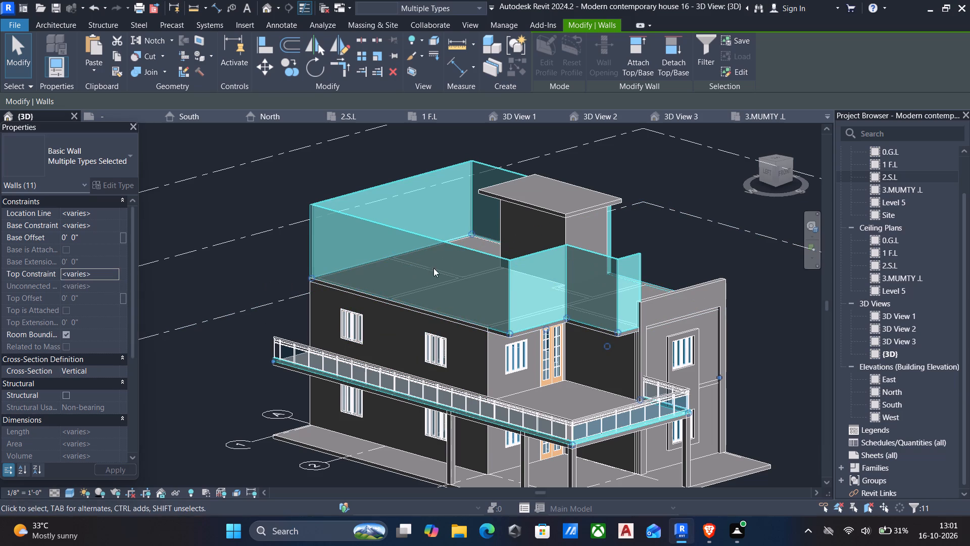
Set the top constraint of the selected chain of walls to Unconnected and clear the selection.
click(118, 275)
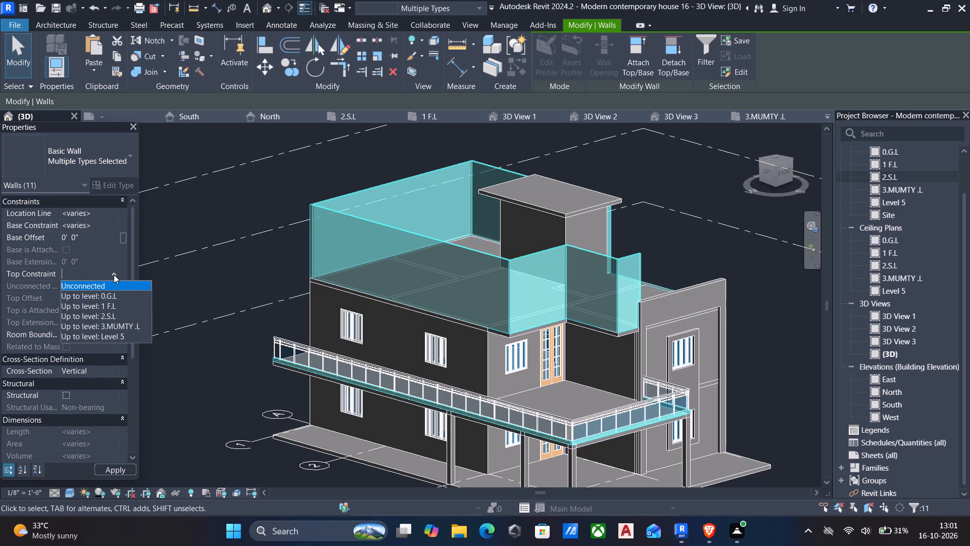
click(108, 286)
click(112, 275)
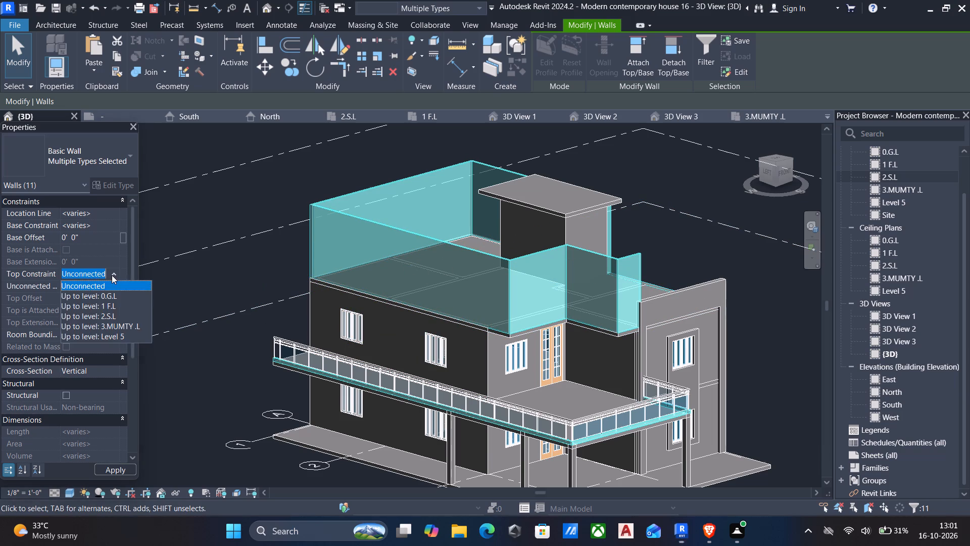
click(112, 275)
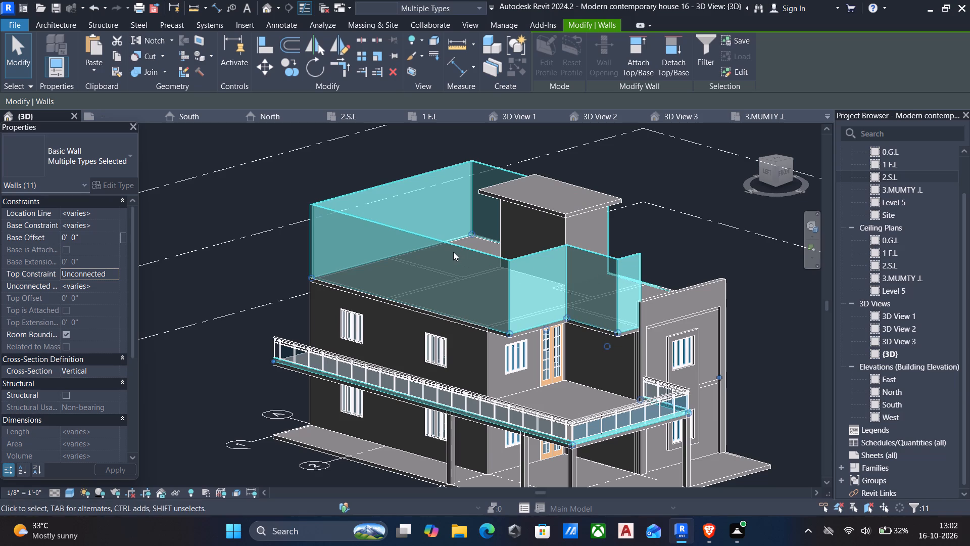
key(Escape)
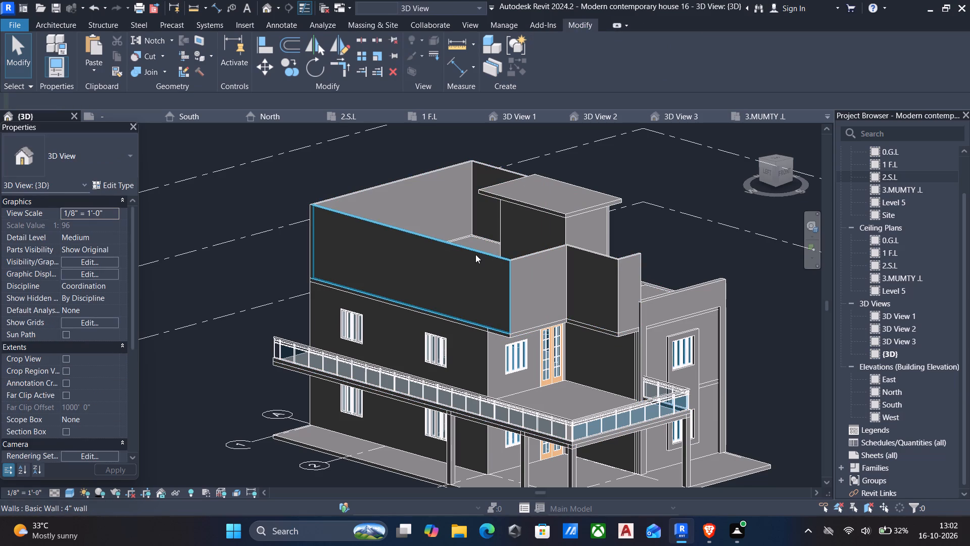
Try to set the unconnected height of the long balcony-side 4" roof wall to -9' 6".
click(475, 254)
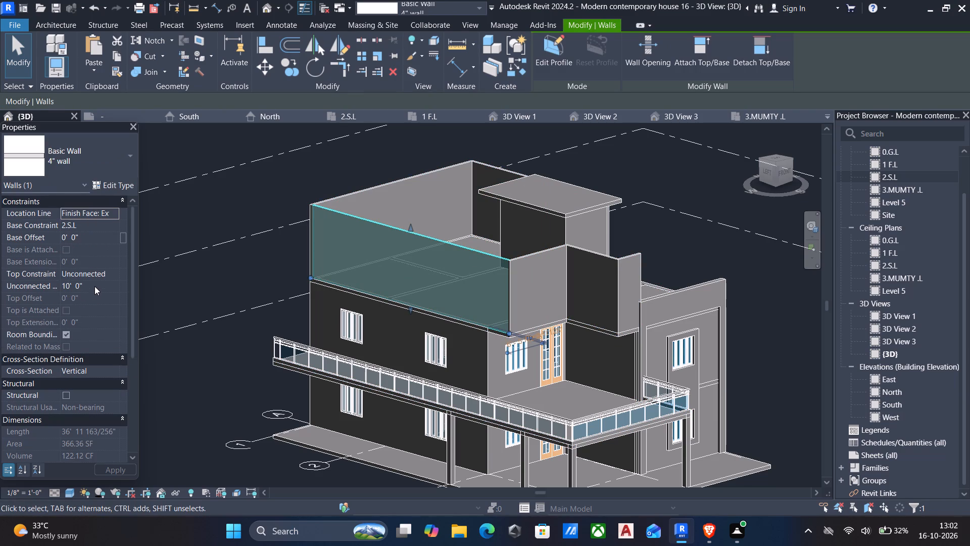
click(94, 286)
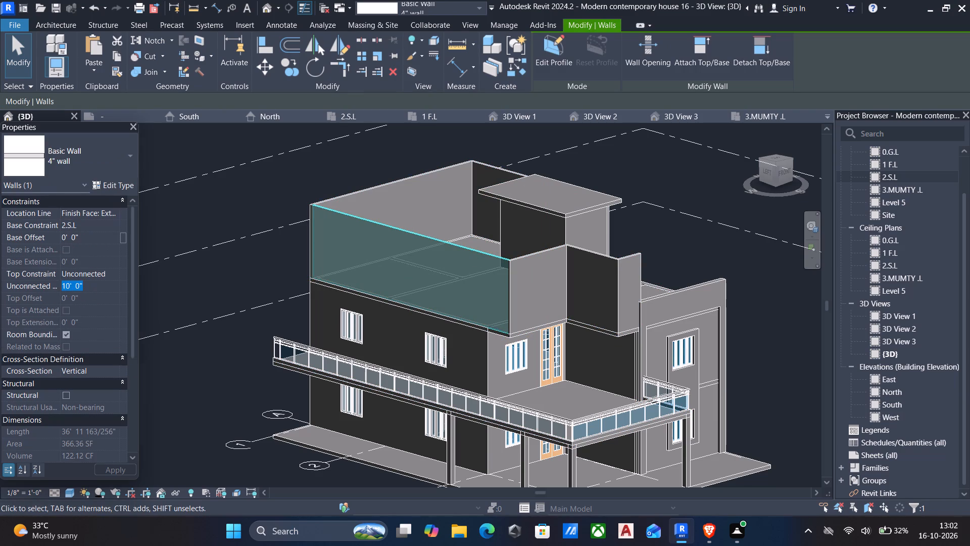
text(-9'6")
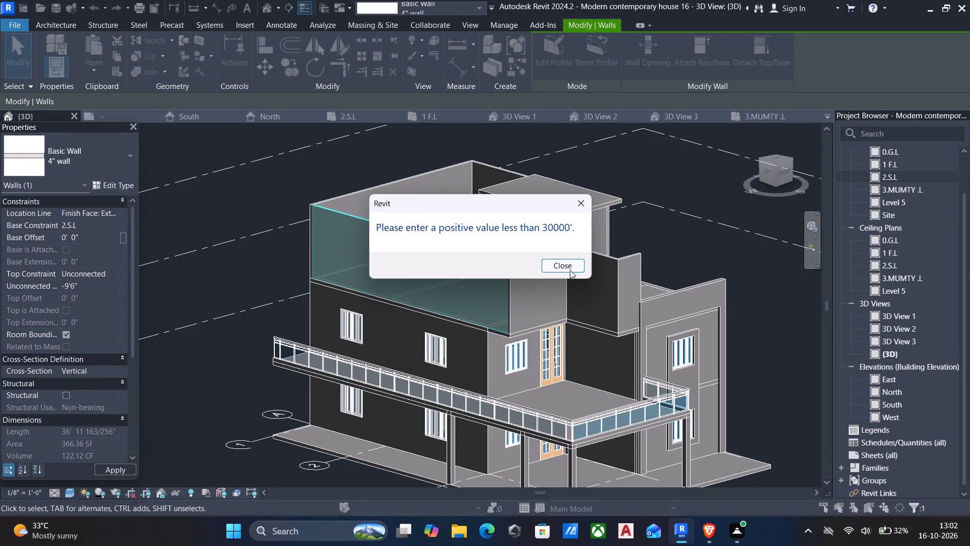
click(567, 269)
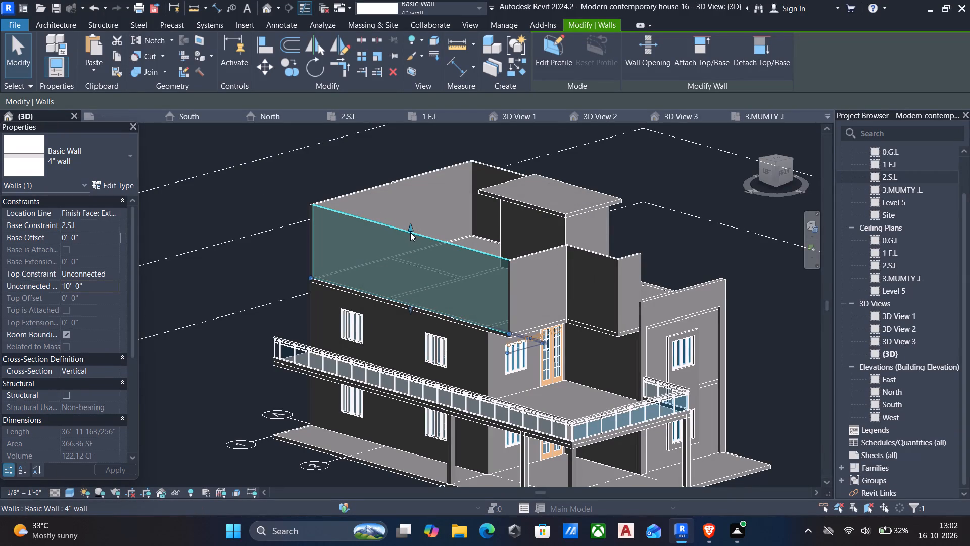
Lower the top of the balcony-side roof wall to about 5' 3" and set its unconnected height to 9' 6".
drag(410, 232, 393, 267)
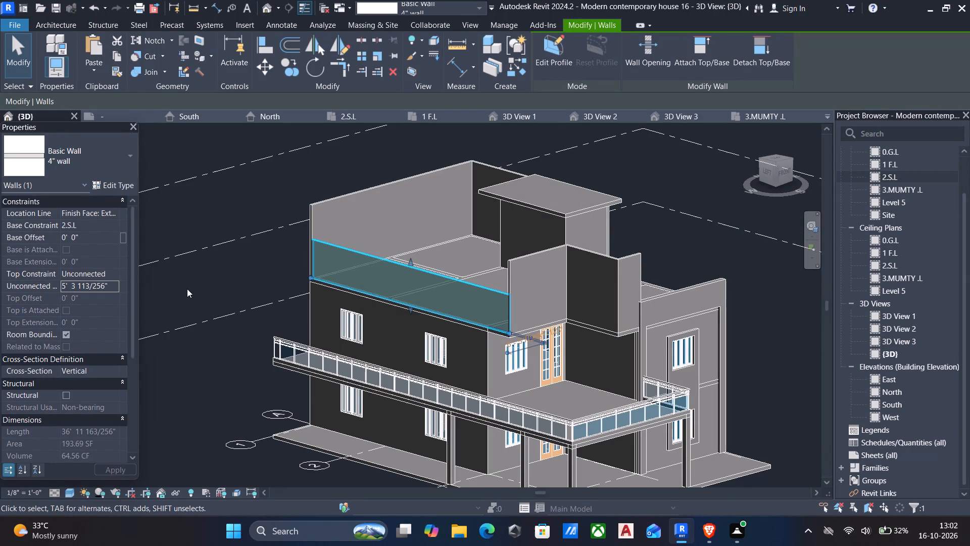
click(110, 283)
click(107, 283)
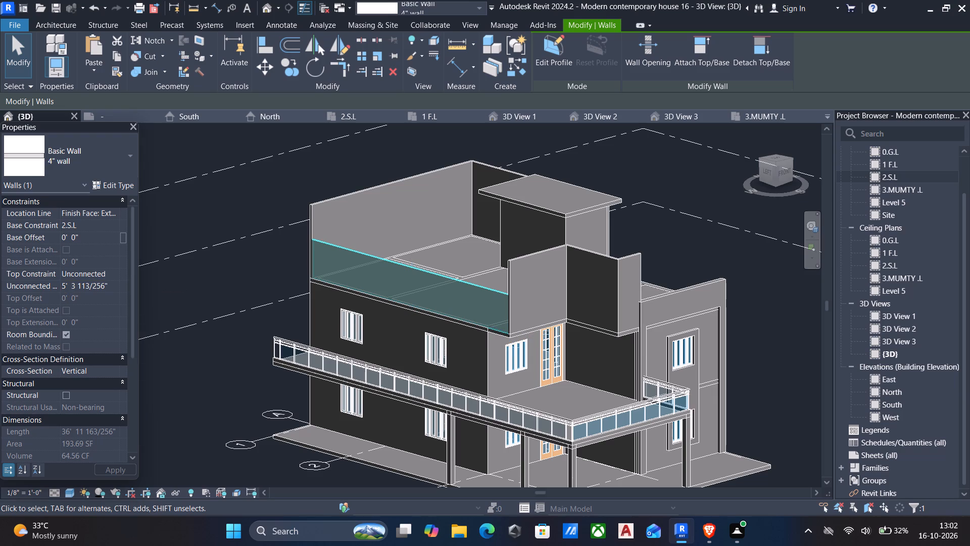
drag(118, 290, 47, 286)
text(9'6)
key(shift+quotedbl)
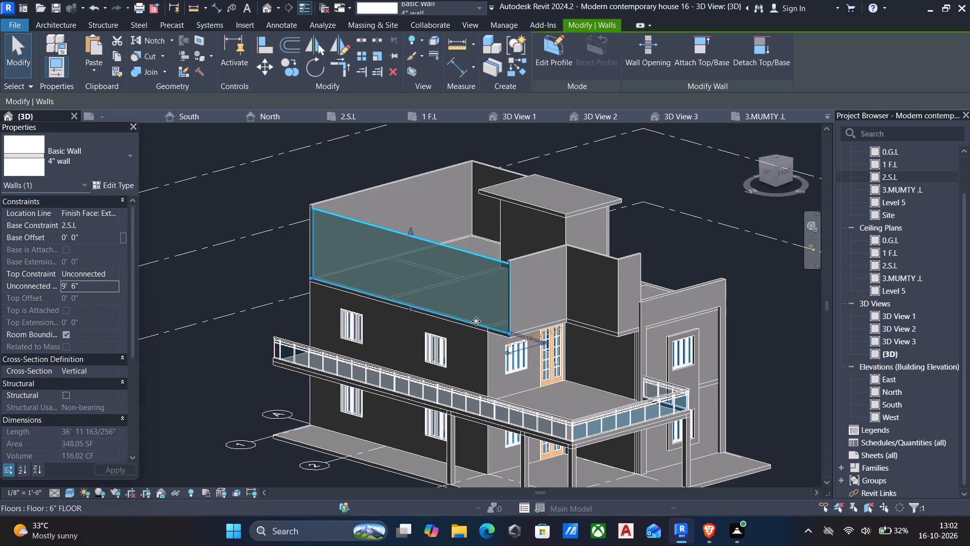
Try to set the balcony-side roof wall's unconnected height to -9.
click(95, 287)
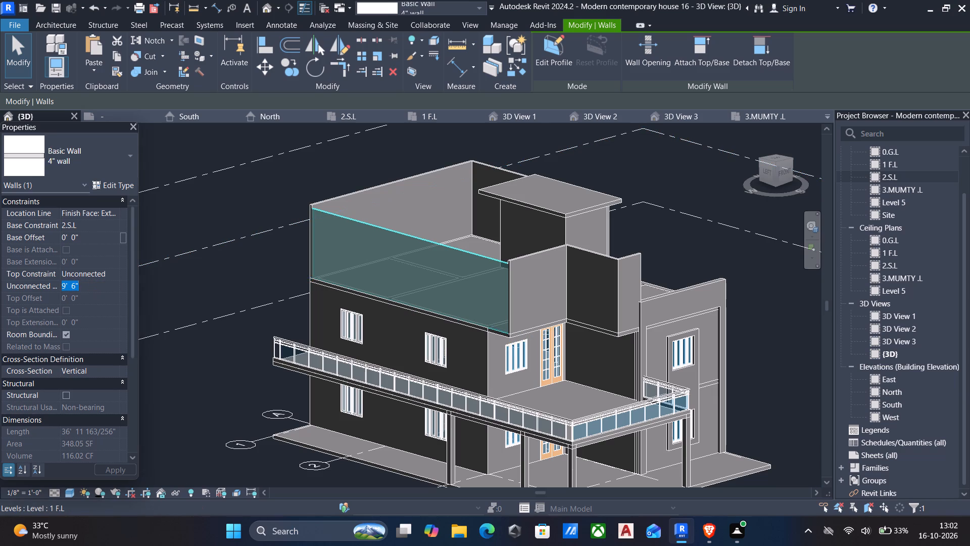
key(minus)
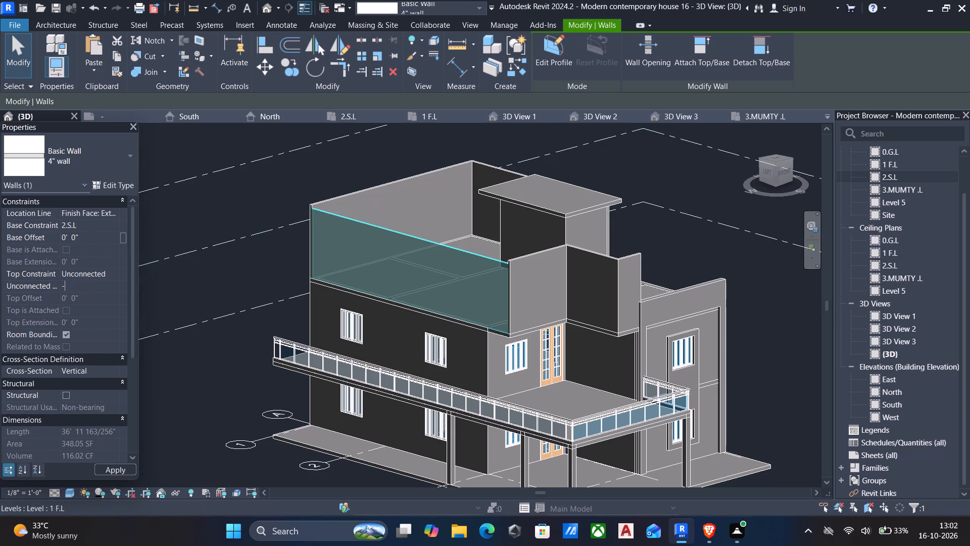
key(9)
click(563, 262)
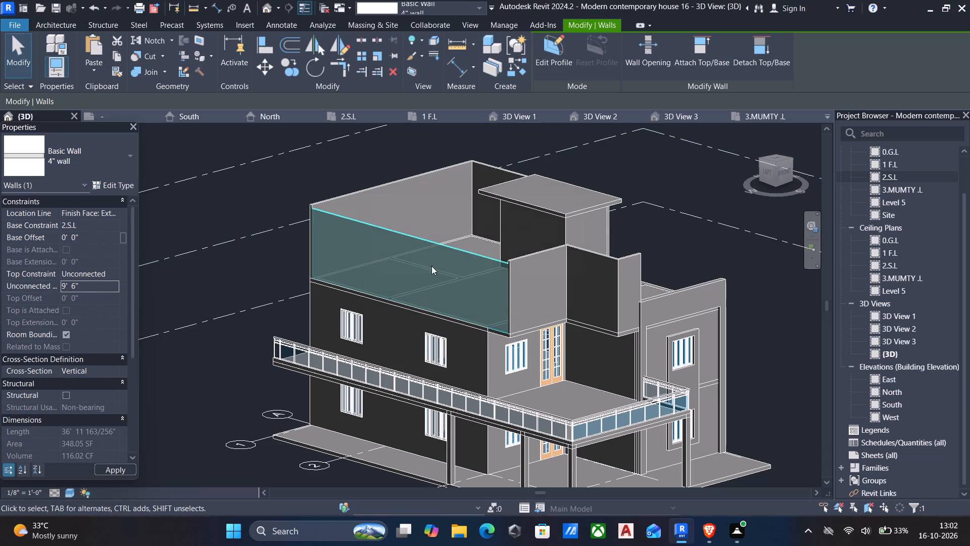
Lower the balcony-side roof wall's top to about 2' and set its unconnected height to 6".
drag(412, 233, 414, 278)
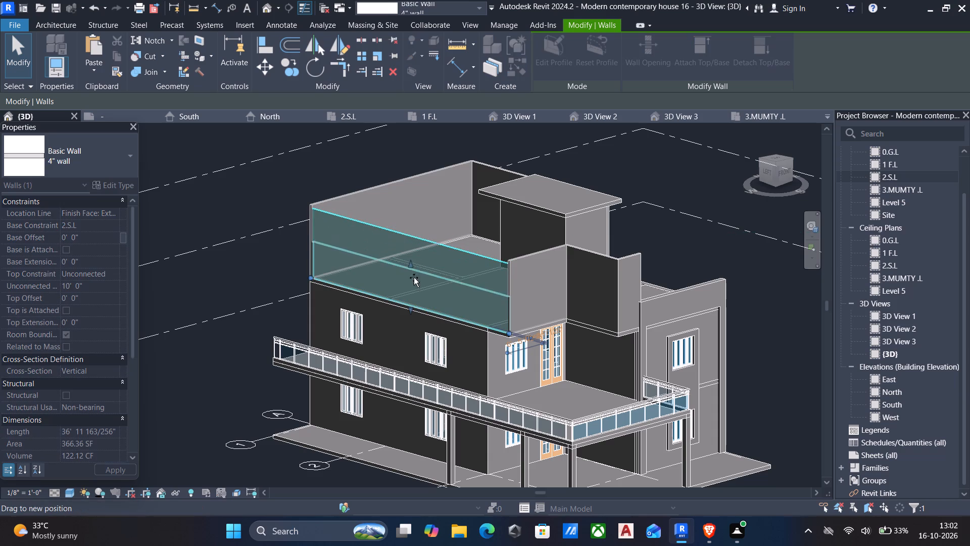
drag(414, 278, 411, 291)
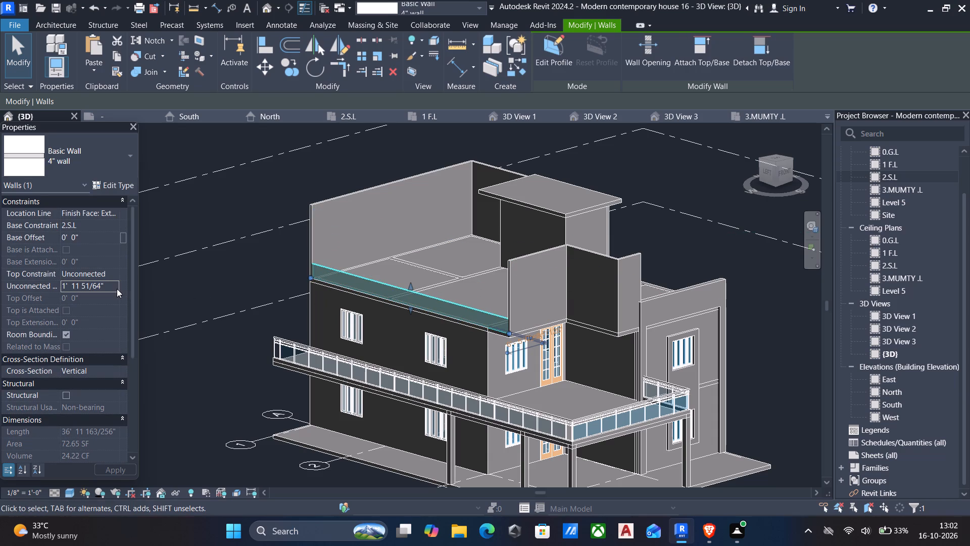
click(114, 285)
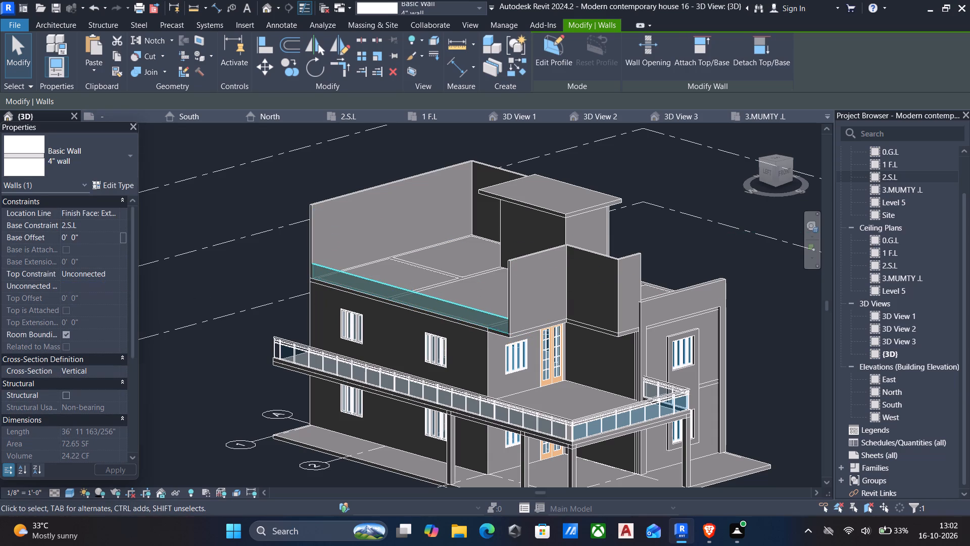
key(6)
key(shift+quotedbl)
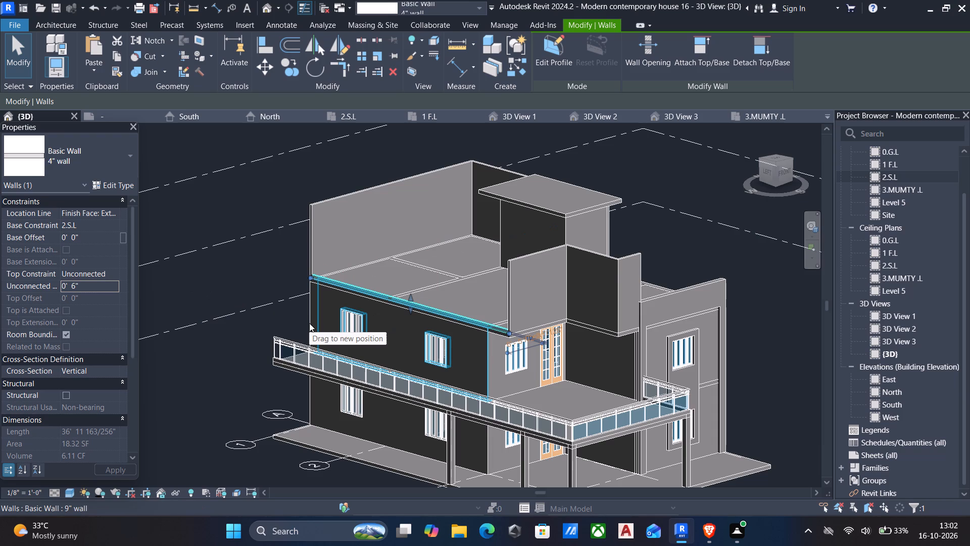
key(Escape)
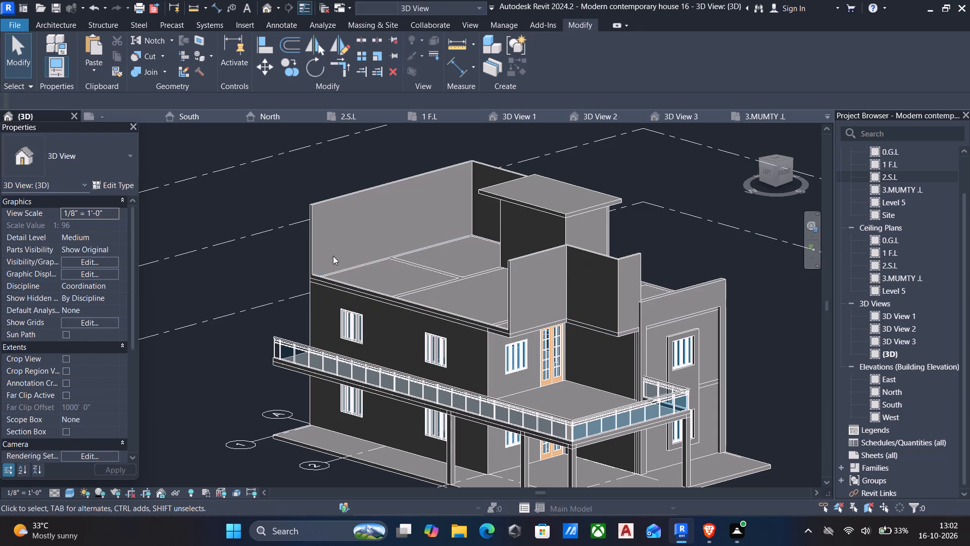
Using multiple alignment, align the tops of the stepped-edge, grid D and grid F roof walls to the low balcony-side wall's top edge.
scroll(431, 316, up, 3)
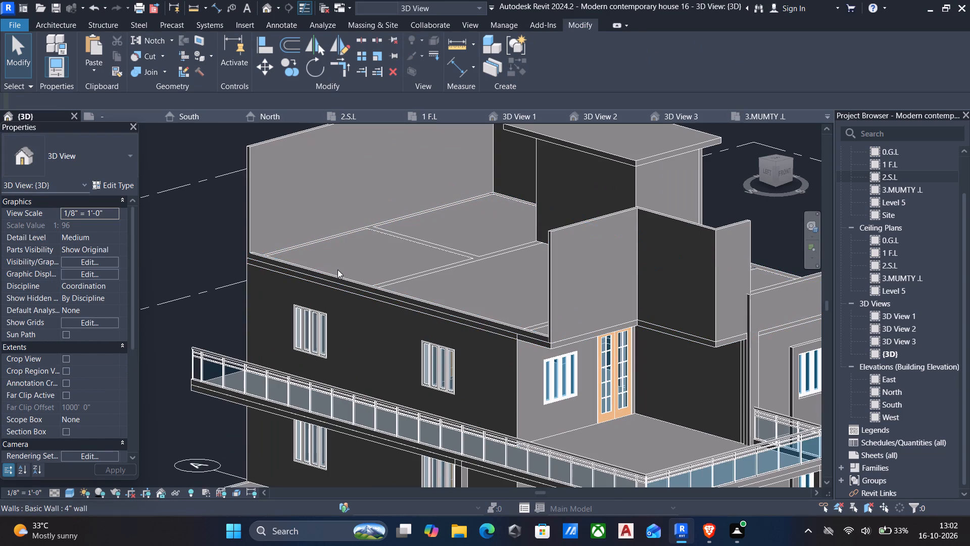
key(a)
key(l)
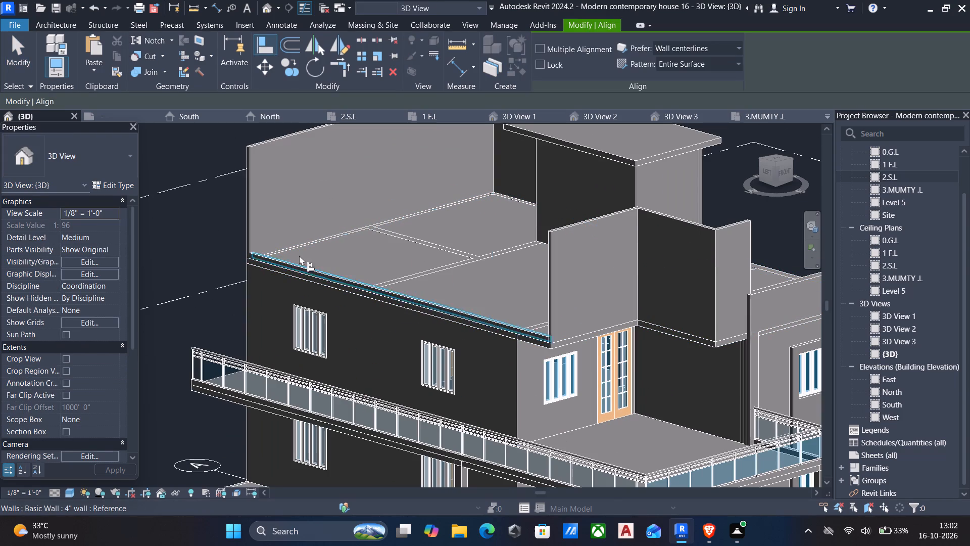
scroll(497, 320, up, 4)
click(542, 335)
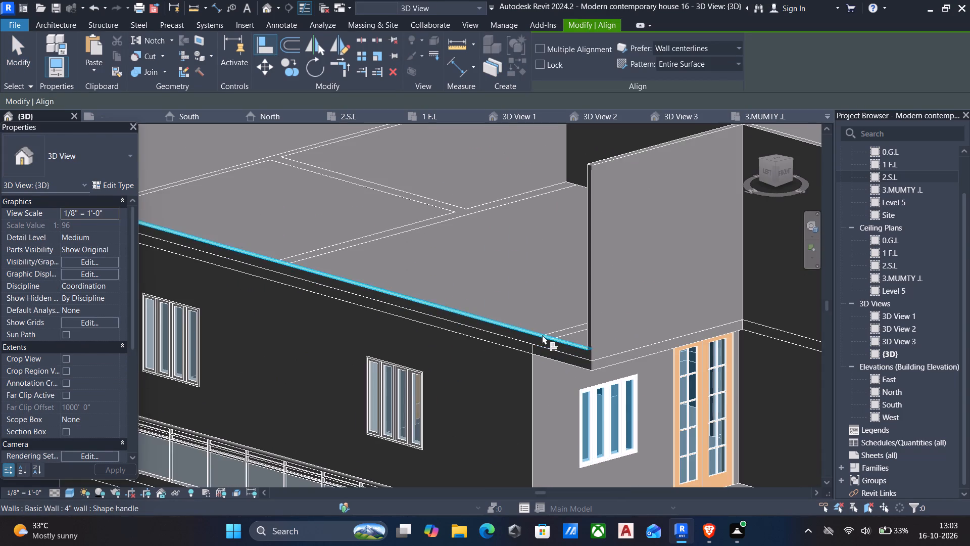
scroll(542, 335, down, 11)
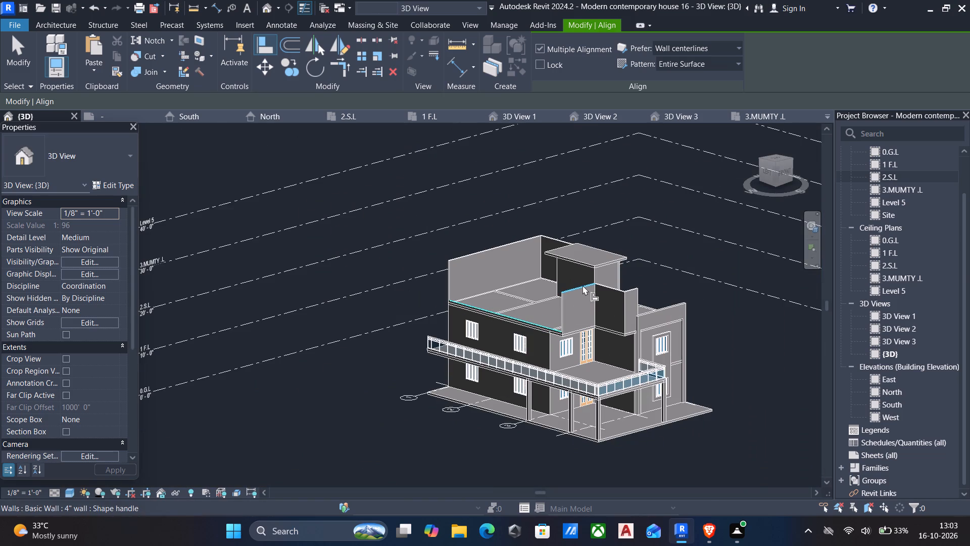
ctrl+click(582, 285)
ctrl+click(595, 284)
ctrl+click(624, 291)
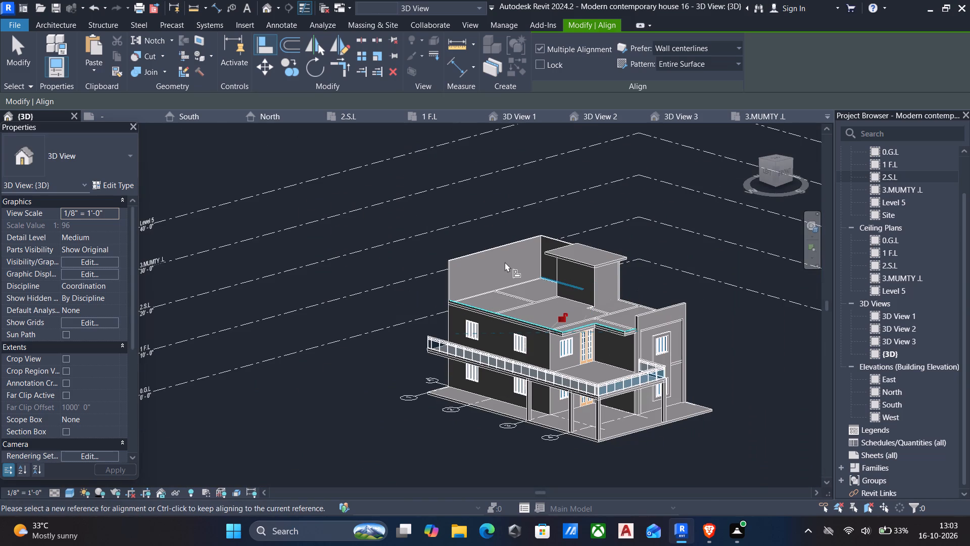
ctrl+click(470, 255)
ctrl+click(556, 239)
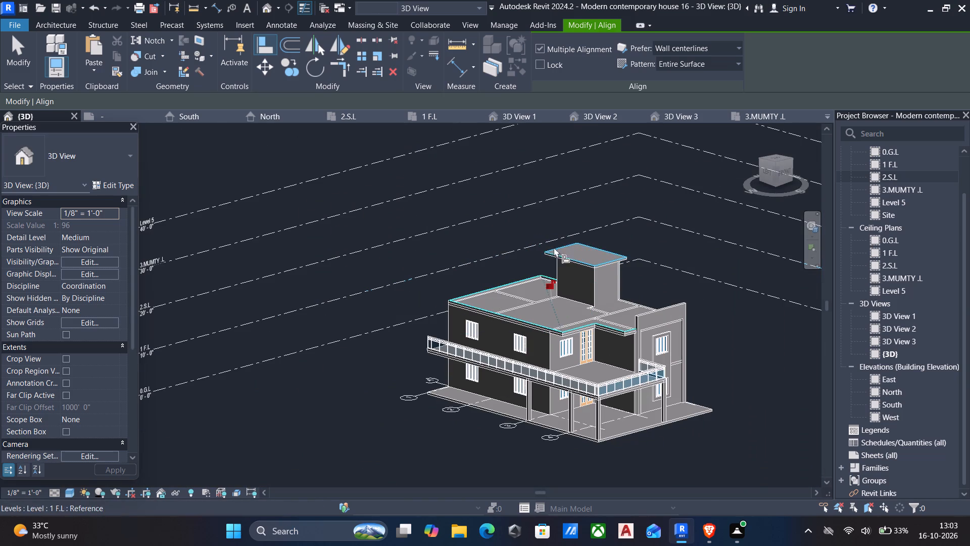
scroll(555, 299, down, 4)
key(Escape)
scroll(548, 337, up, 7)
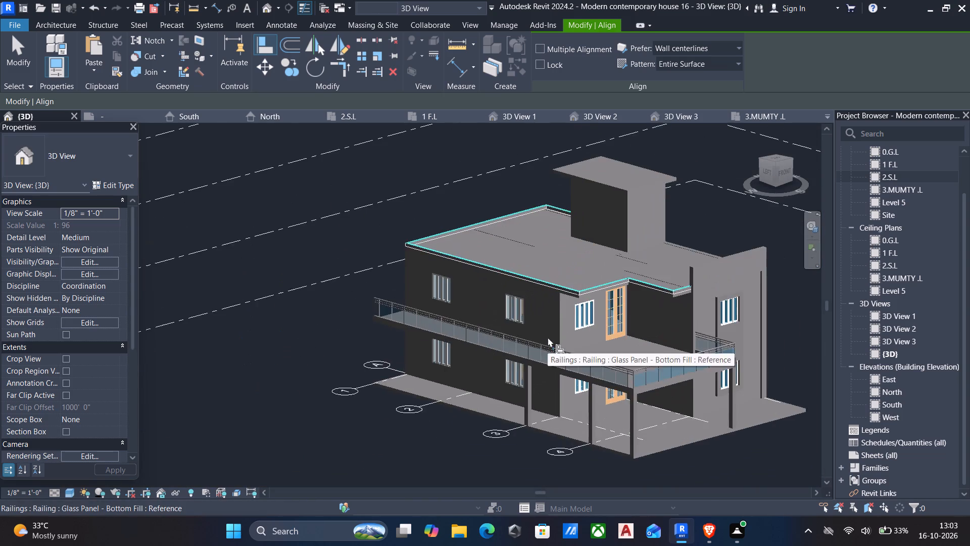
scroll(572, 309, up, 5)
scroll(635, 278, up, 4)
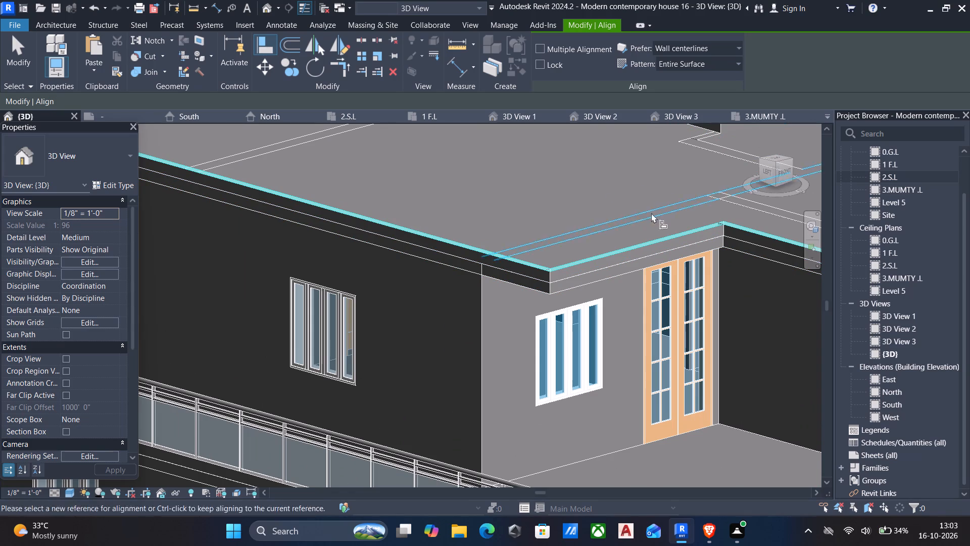
On plan 2.S.L, start a Guardrail - Rectangular railing and draw its first segment from grid E along the short front roof wall's centreline.
double_click(895, 177)
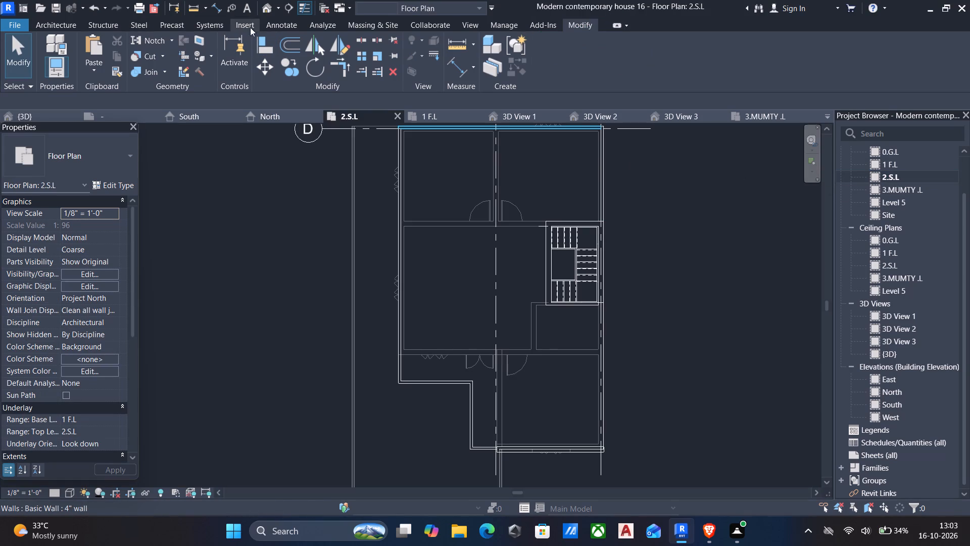
click(57, 26)
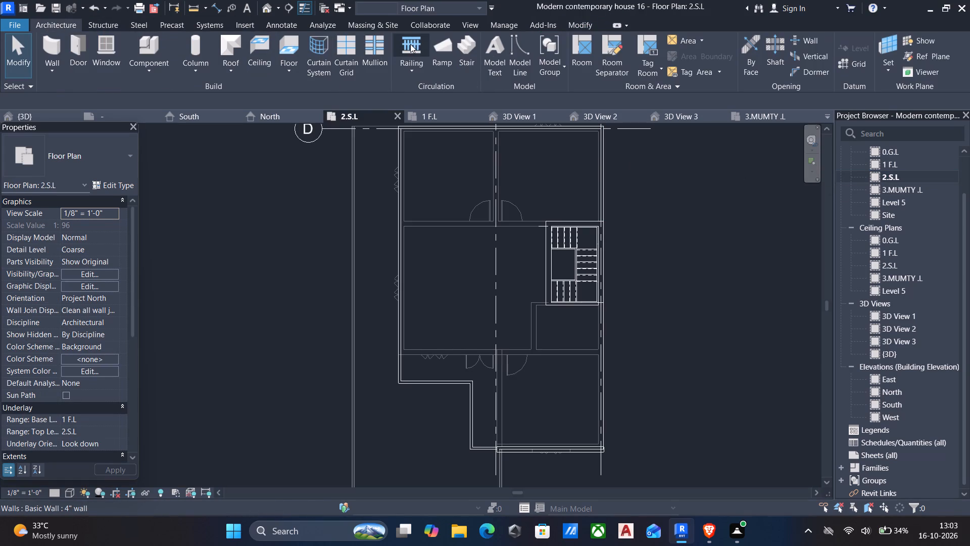
click(410, 44)
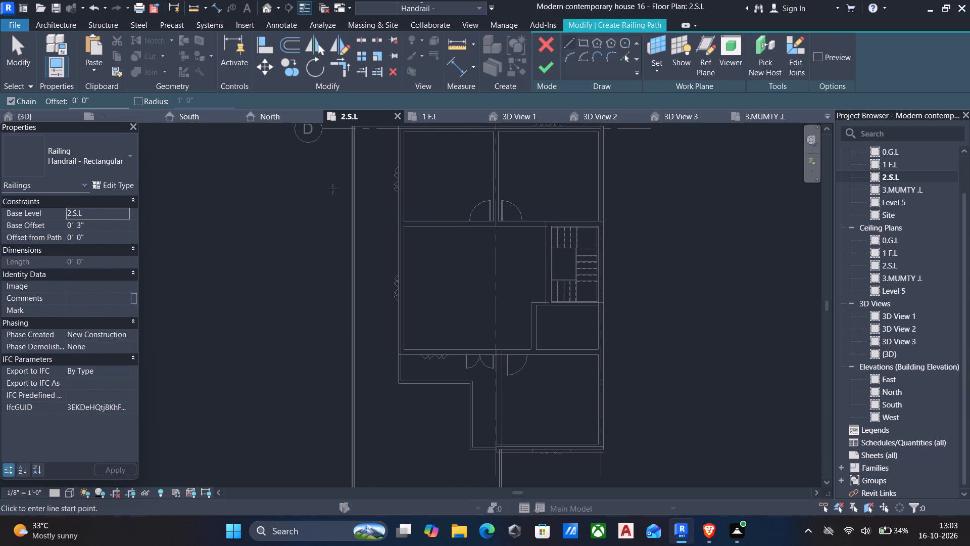
click(123, 162)
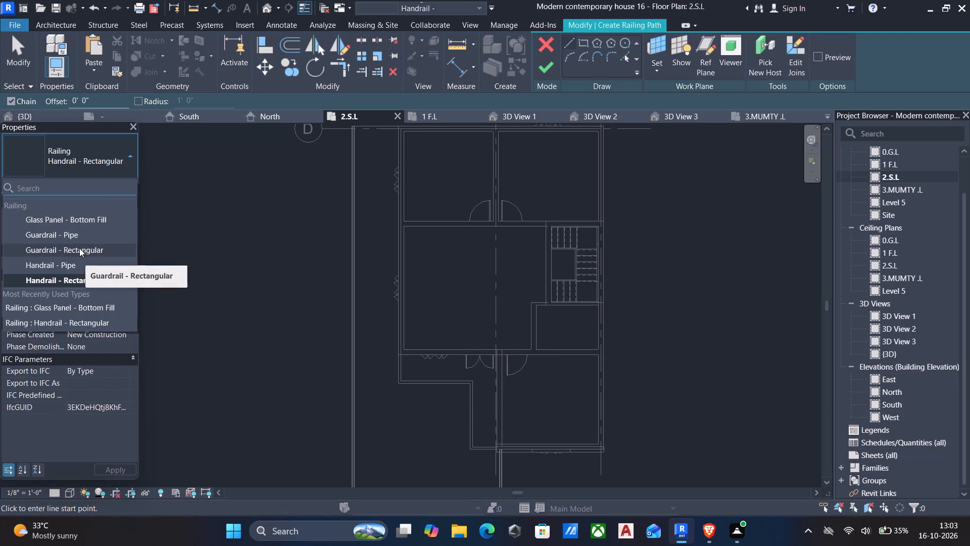
click(79, 248)
middle_drag(589, 456, 573, 327)
scroll(418, 304, up, 5)
scroll(555, 355, up, 4)
scroll(504, 328, up, 5)
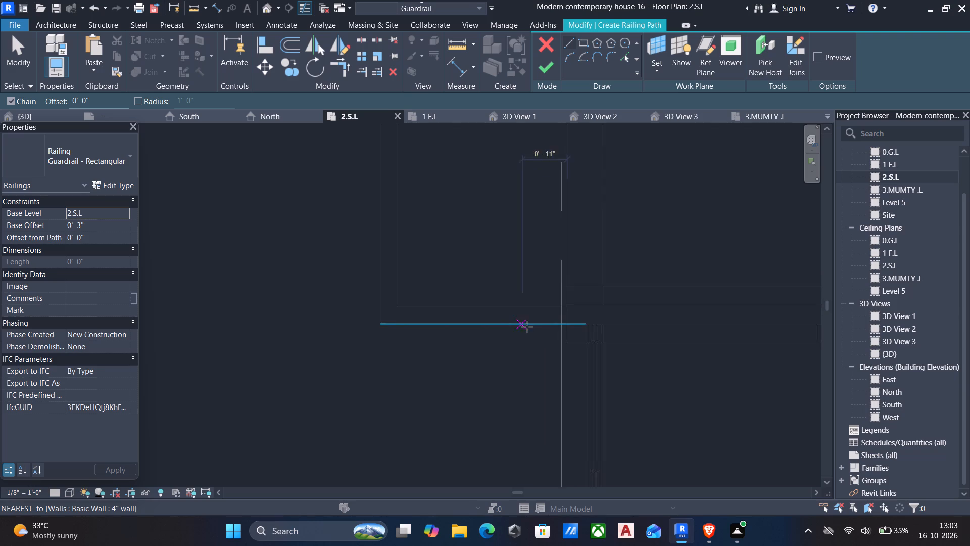
scroll(538, 324, up, 5)
click(583, 311)
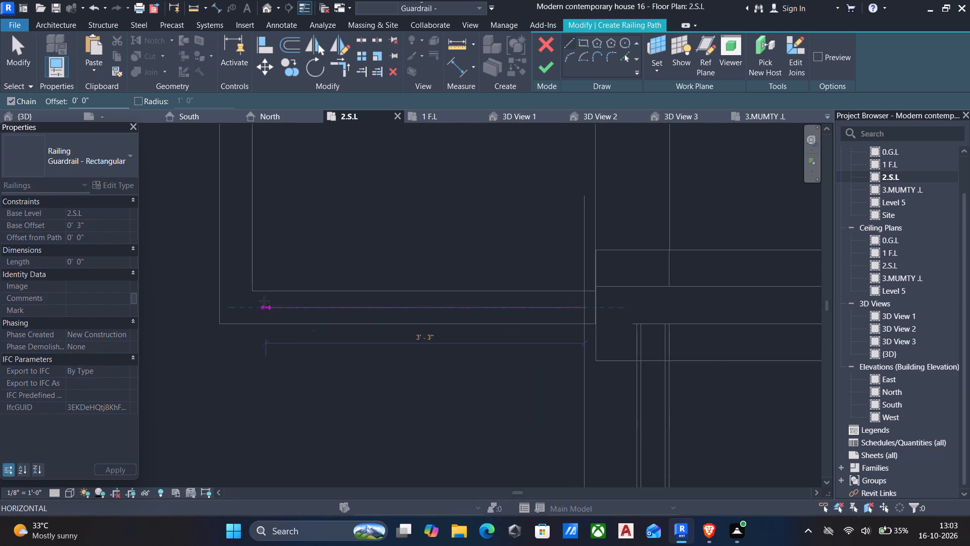
click(237, 307)
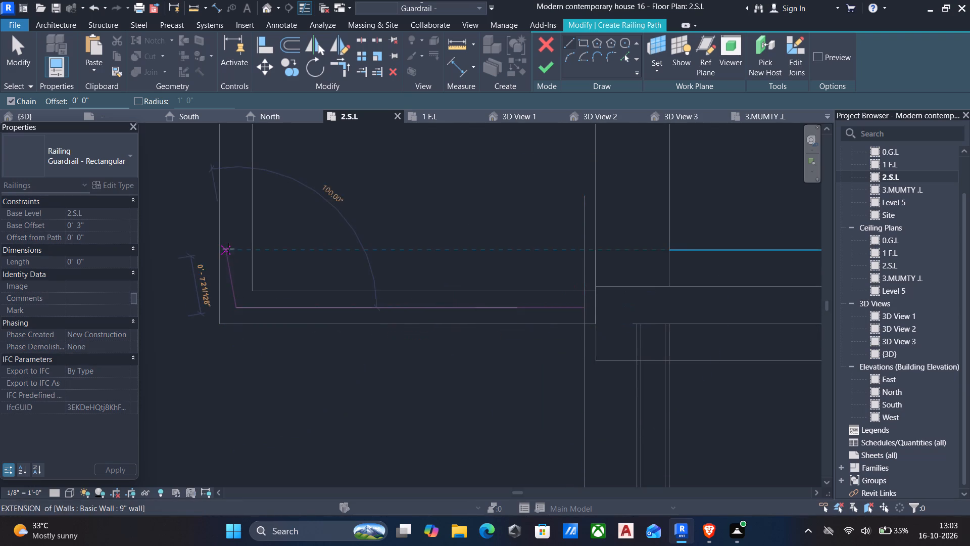
Continue the railing path around the stepped roof edge with segments of about 9' 6" and 10' 5" along the wall centrelines.
middle_drag(228, 248, 239, 402)
scroll(242, 400, down, 5)
middle_drag(244, 254, 279, 409)
scroll(284, 408, down, 3)
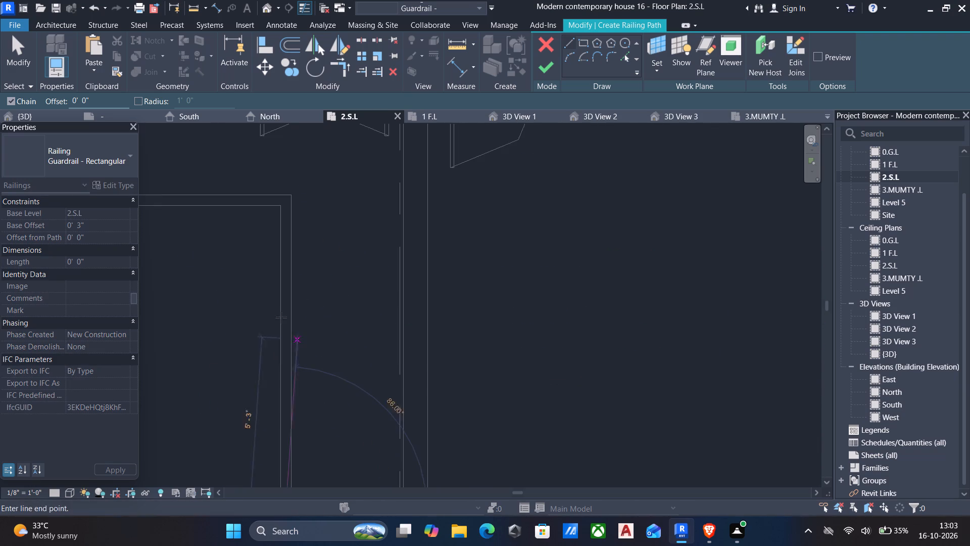
middle_drag(286, 280, 355, 368)
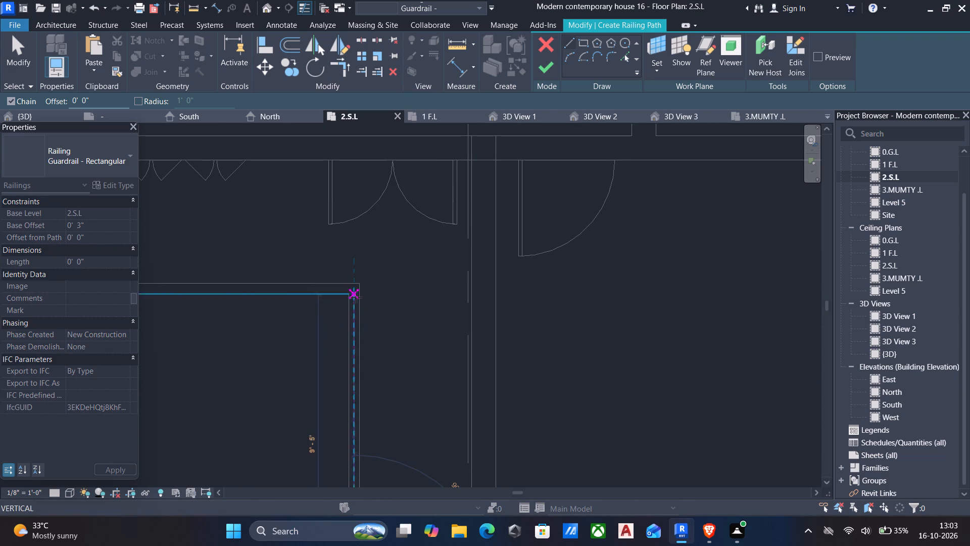
scroll(356, 295, up, 4)
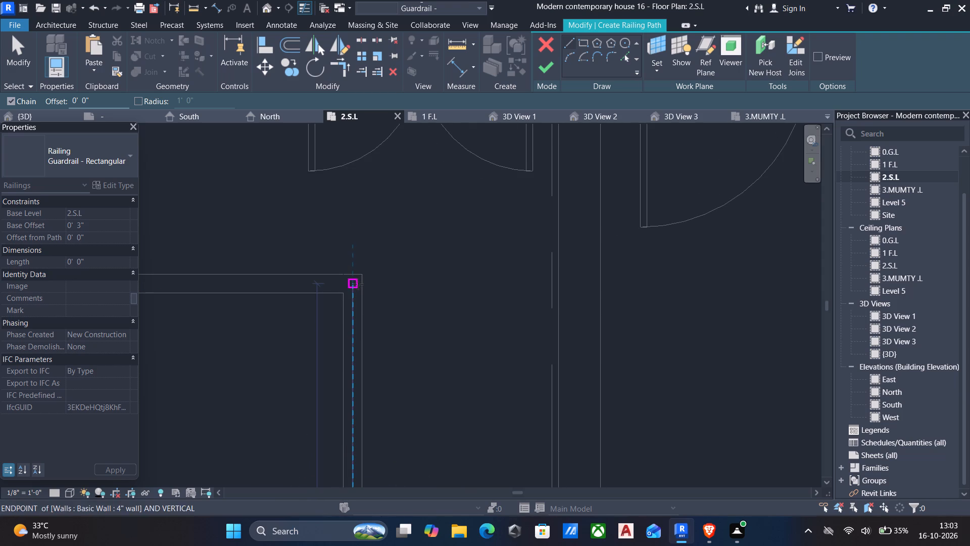
click(357, 284)
middle_drag(326, 284, 541, 285)
scroll(541, 285, down, 4)
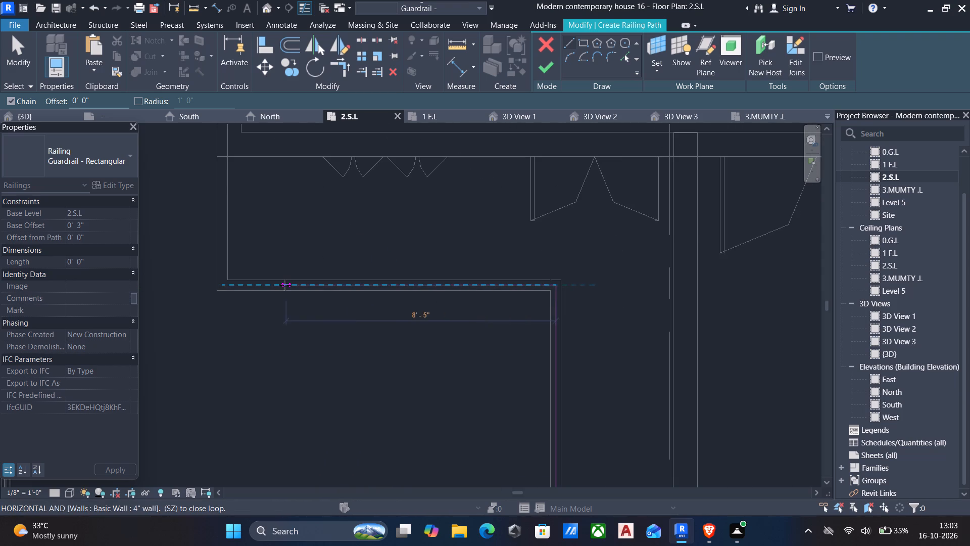
scroll(250, 288, up, 4)
click(204, 286)
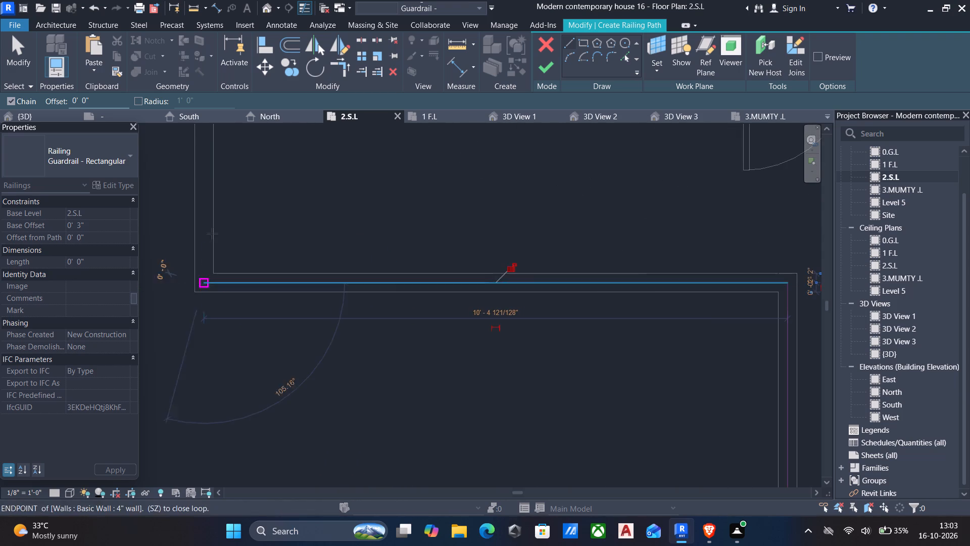
Extend the railing path along the centreline of the long balcony-side roof wall up to its corner at grid D.
middle_drag(214, 230, 355, 361)
scroll(355, 361, down, 3)
middle_drag(346, 236, 379, 460)
scroll(384, 445, down, 4)
middle_drag(375, 243, 392, 462)
middle_drag(412, 254, 420, 432)
middle_drag(408, 233, 420, 386)
scroll(417, 293, up, 4)
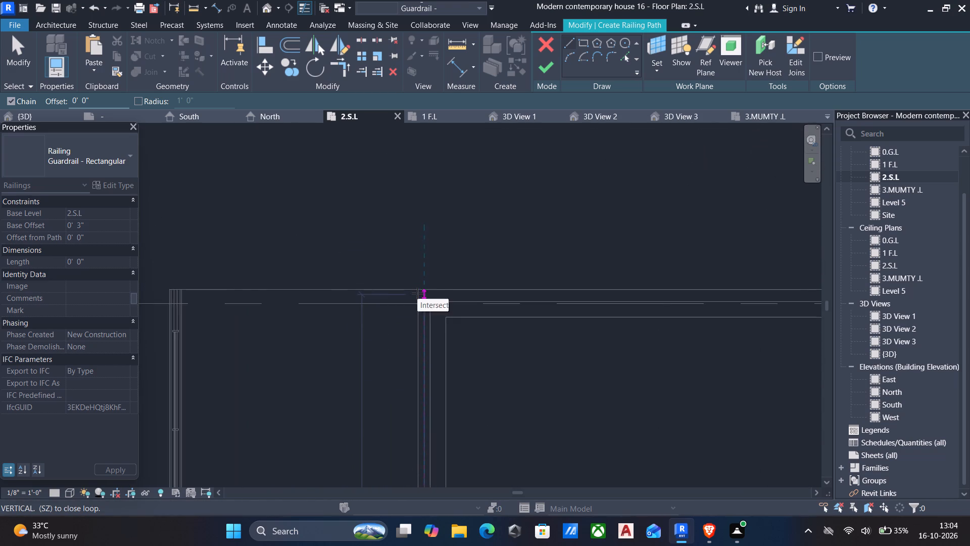
scroll(417, 293, up, 4)
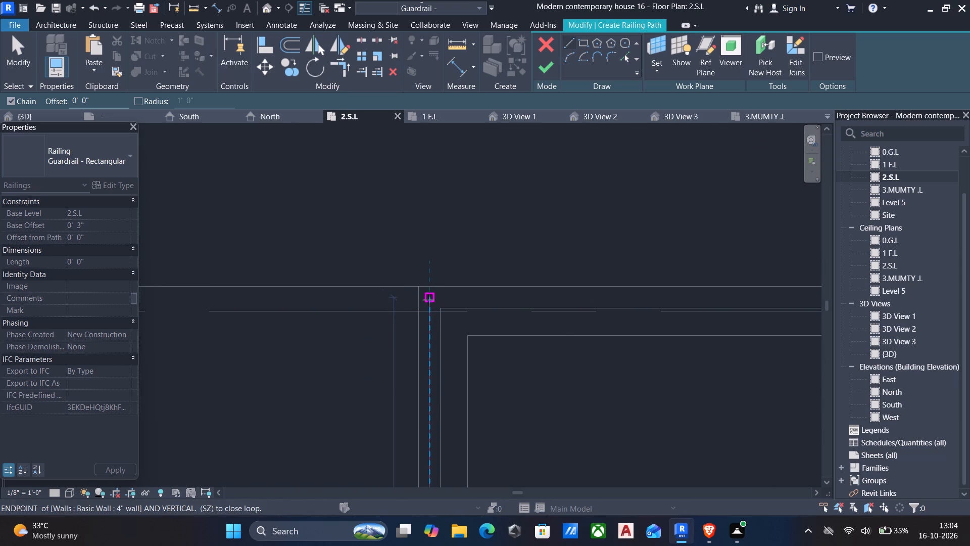
click(428, 300)
Extend the railing path about 29' along the grid D roof wall's centreline to the corner at grid F.
scroll(448, 309, down, 5)
middle_drag(533, 304, 363, 276)
scroll(363, 276, down, 5)
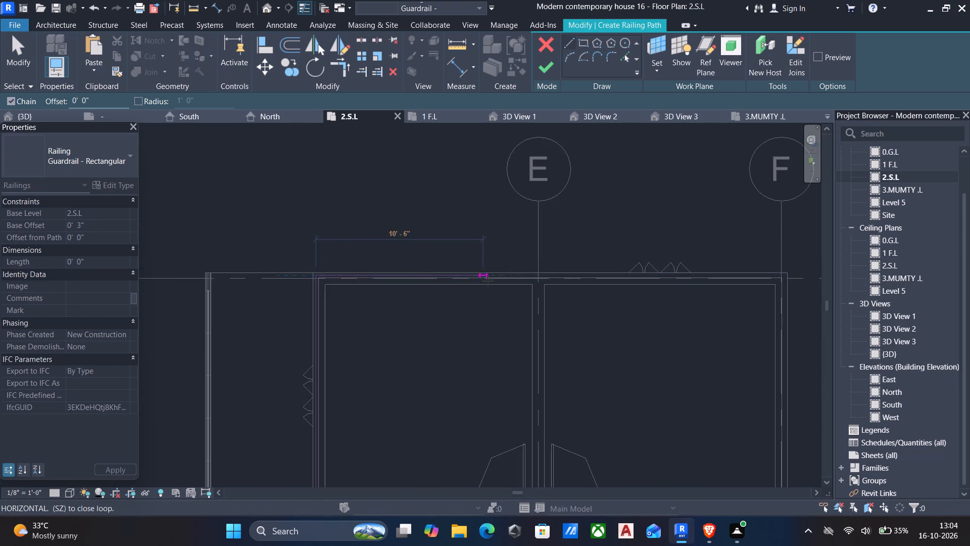
middle_drag(508, 281, 393, 263)
scroll(673, 261, up, 4)
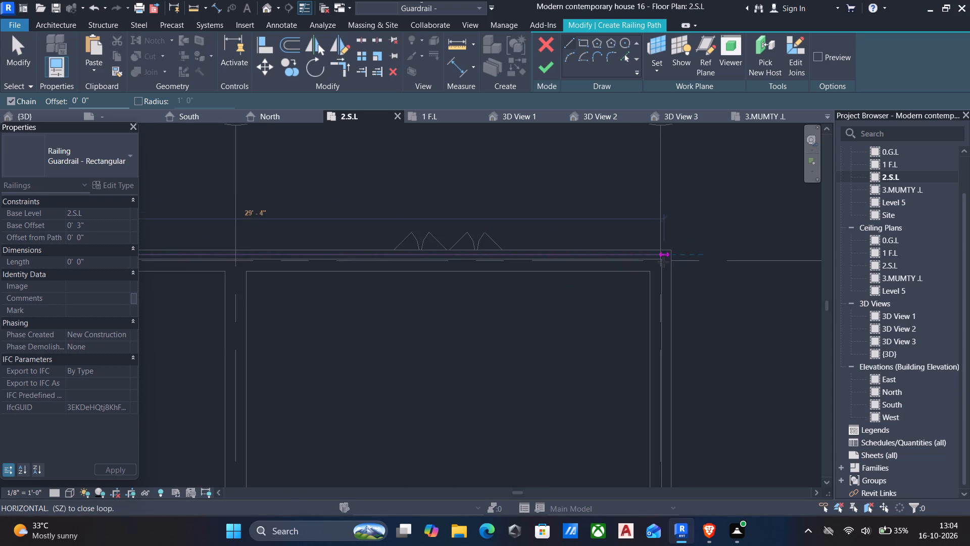
scroll(663, 262, up, 4)
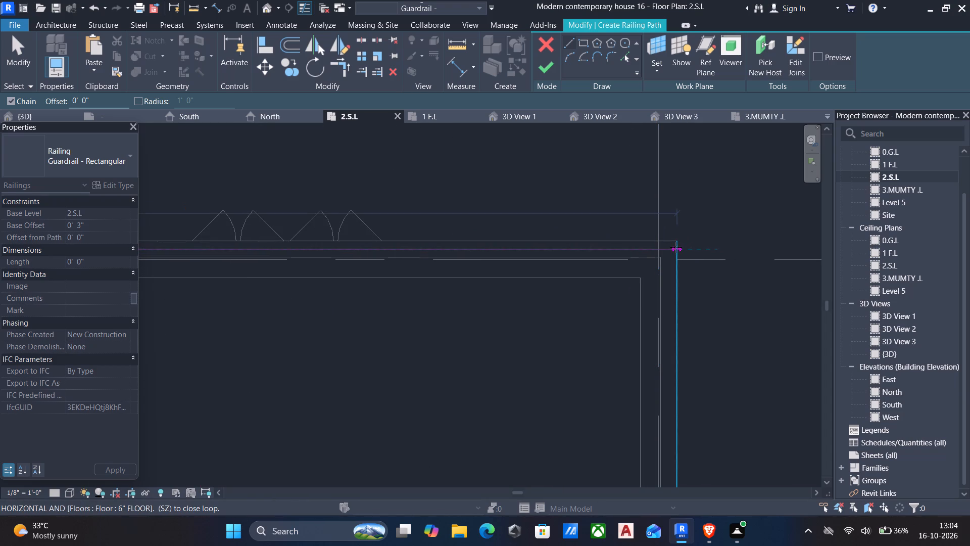
scroll(675, 247, up, 9)
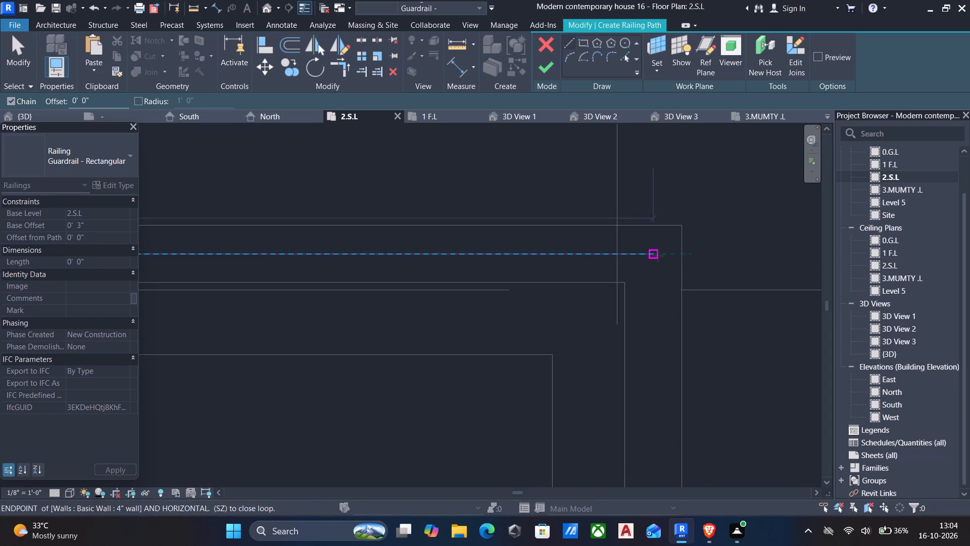
click(658, 256)
Run the railing path along the grid F roof wall to its end at the stair block and finish the railing.
scroll(657, 291, down, 6)
middle_drag(643, 370, 655, 288)
scroll(657, 292, down, 4)
middle_drag(673, 363, 663, 261)
middle_drag(674, 415, 648, 269)
scroll(648, 279, down, 4)
middle_drag(643, 403, 638, 237)
scroll(597, 280, up, 4)
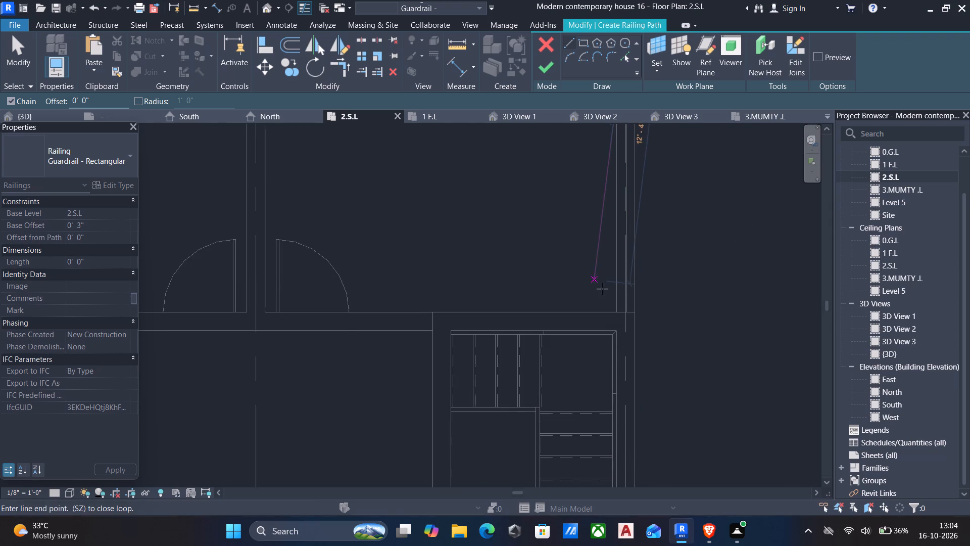
scroll(647, 320, up, 5)
click(664, 347)
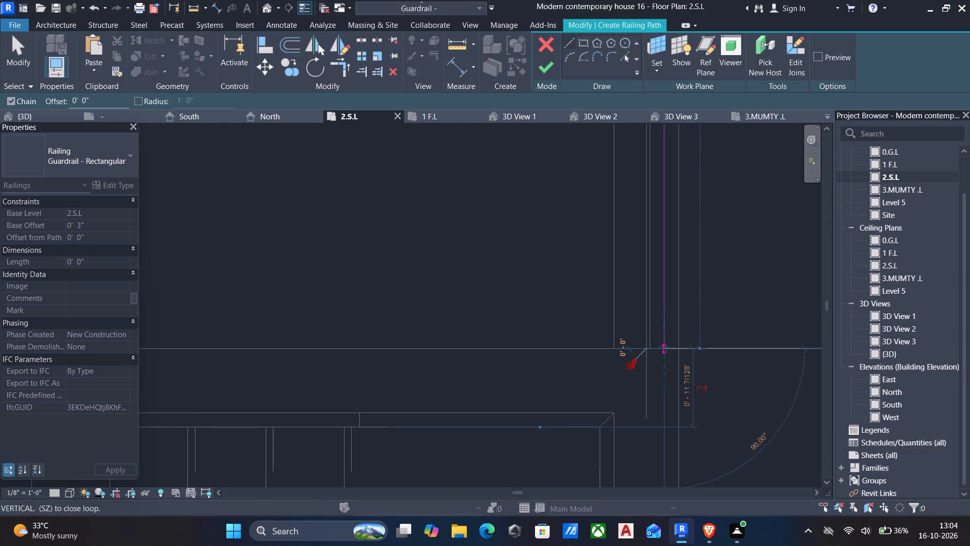
key(Escape)
click(547, 67)
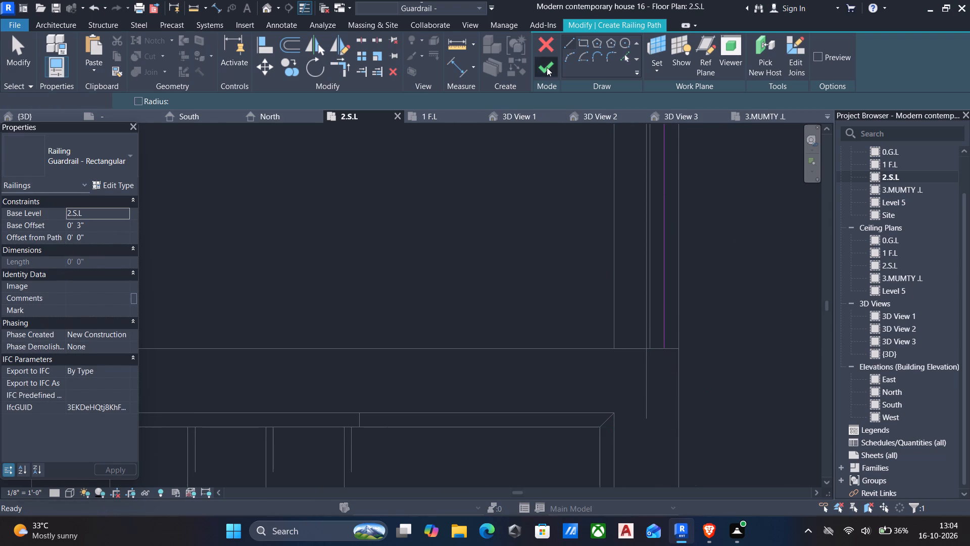
Examine the new roof guardrail and the house exterior from several sides in the default 3D view.
click(269, 7)
scroll(540, 256, down, 4)
shift+middle_drag(552, 274, 529, 279)
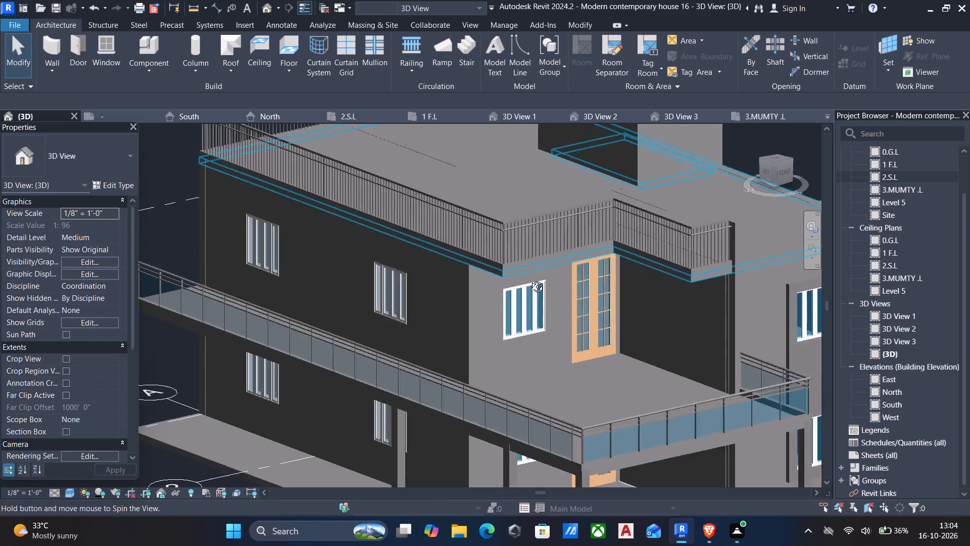
shift+middle_drag(529, 279, 434, 353)
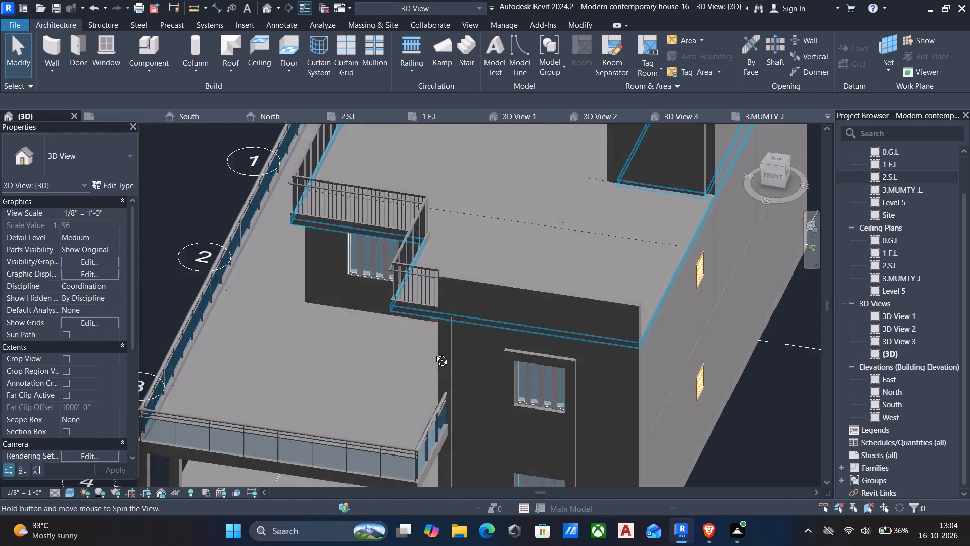
shift+middle_drag(434, 353, 429, 298)
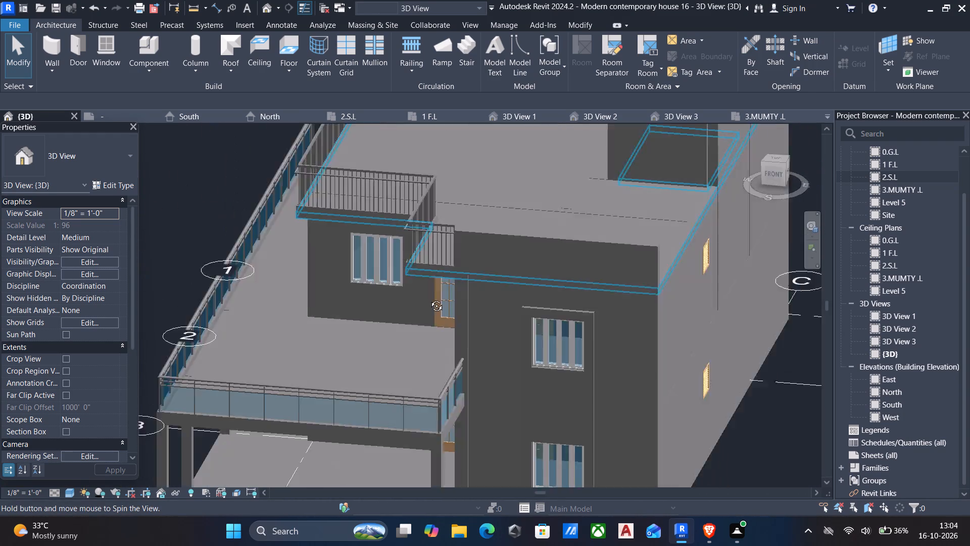
shift+middle_drag(429, 298, 419, 300)
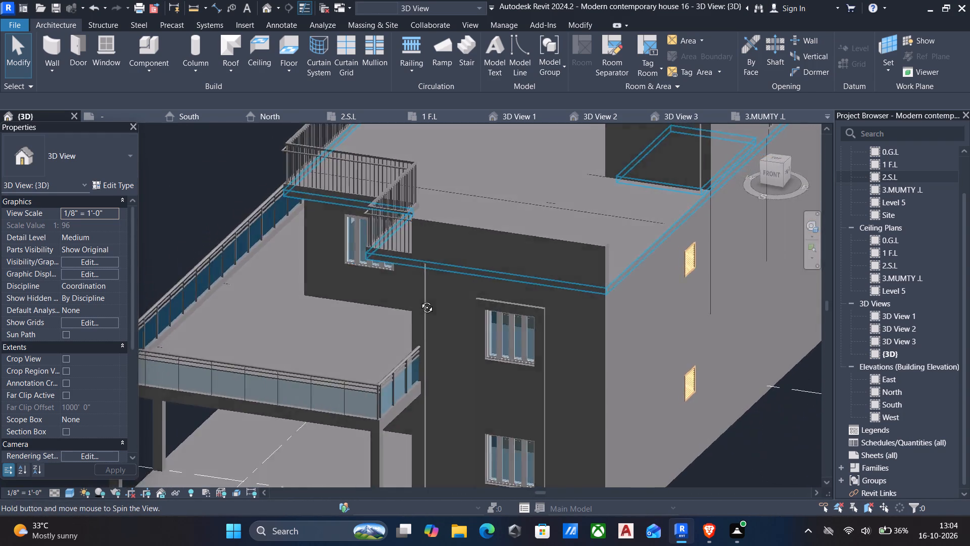
shift+middle_drag(419, 300, 370, 298)
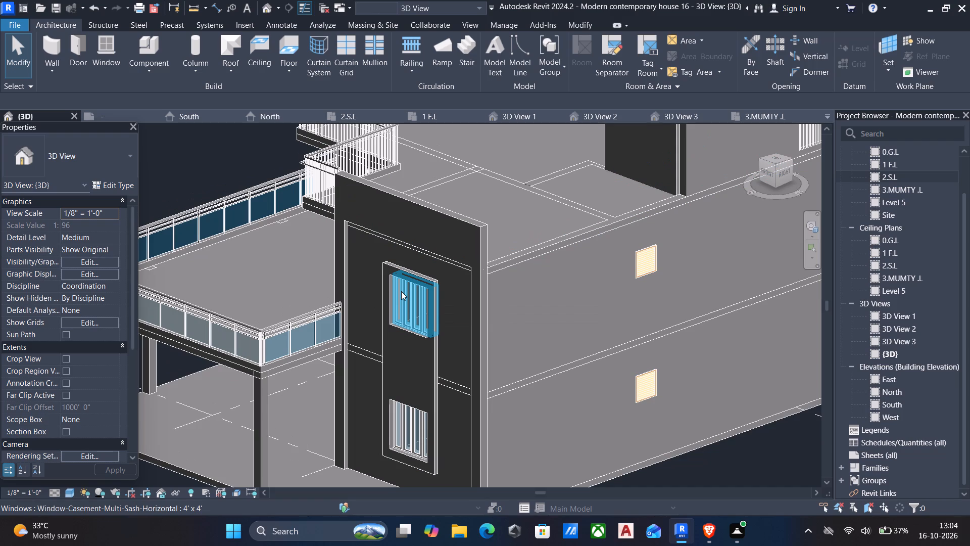
scroll(413, 419, down, 2)
shift+middle_drag(408, 425, 458, 336)
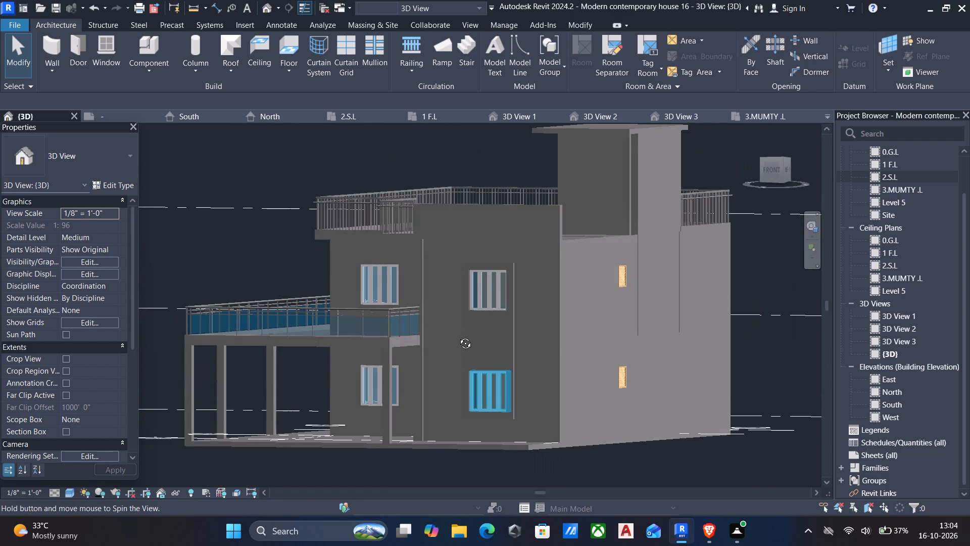
shift+middle_drag(458, 336, 463, 336)
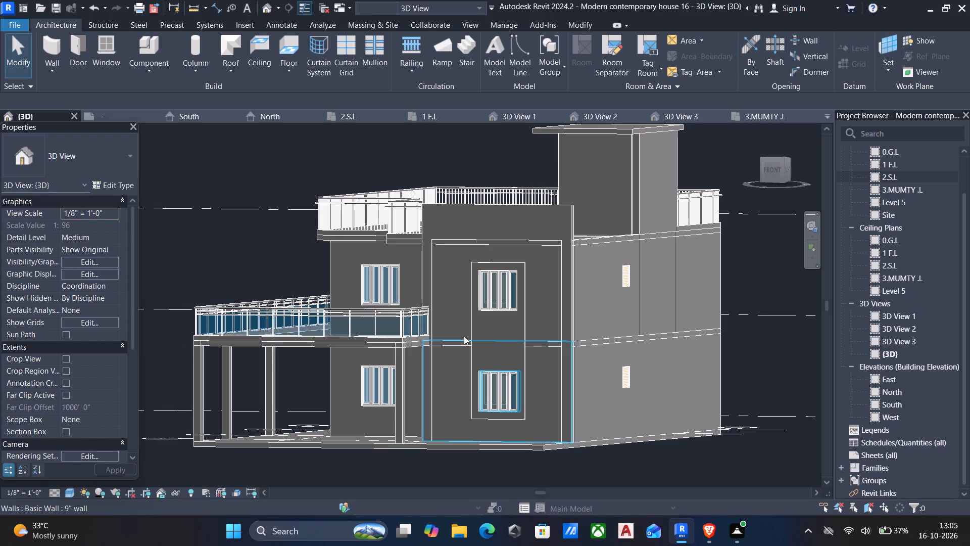
scroll(394, 343, down, 2)
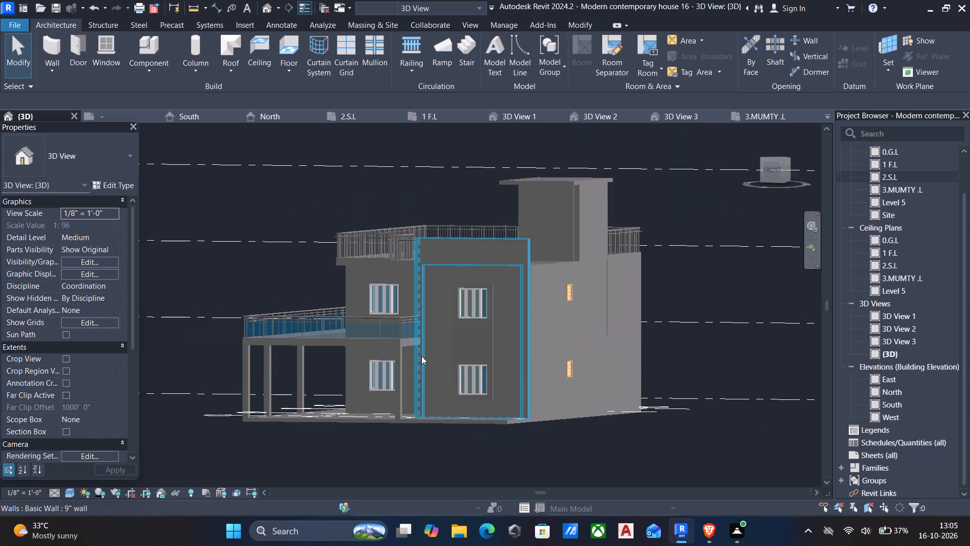
scroll(486, 350, down, 1)
shift+middle_drag(486, 351, 497, 392)
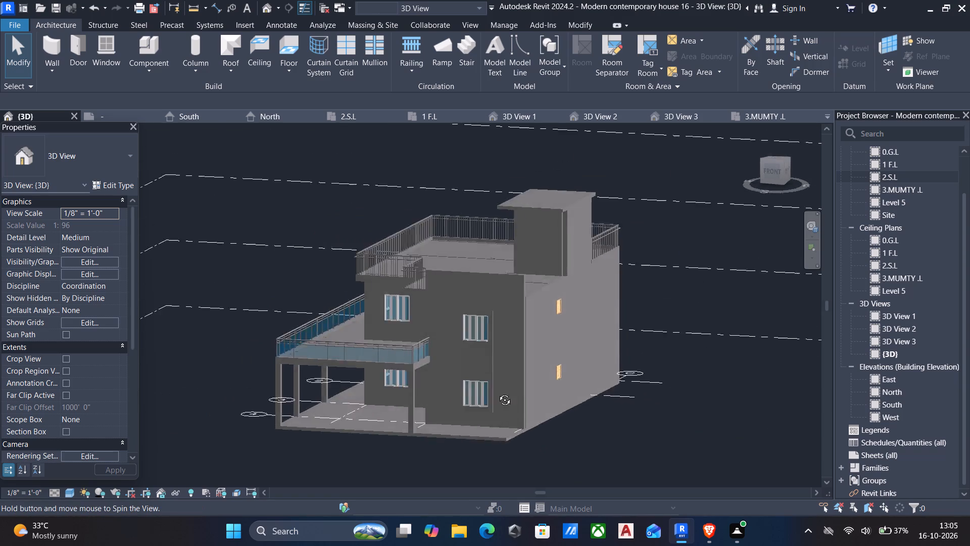
shift+middle_drag(497, 392, 741, 445)
middle_drag(657, 426, 627, 356)
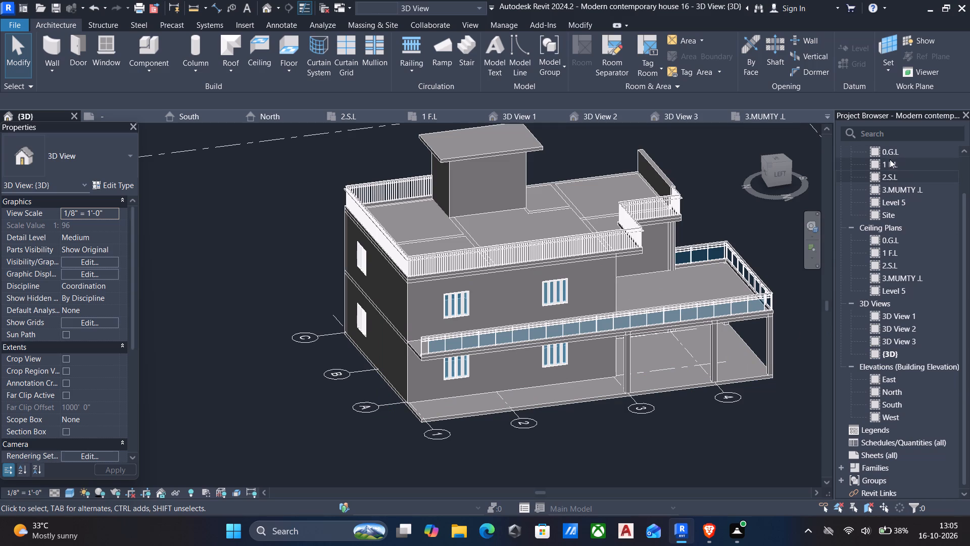
Open the 1 F.L floor plan at the balcony corner near grids A and D.
double_click(893, 163)
scroll(468, 325, down, 7)
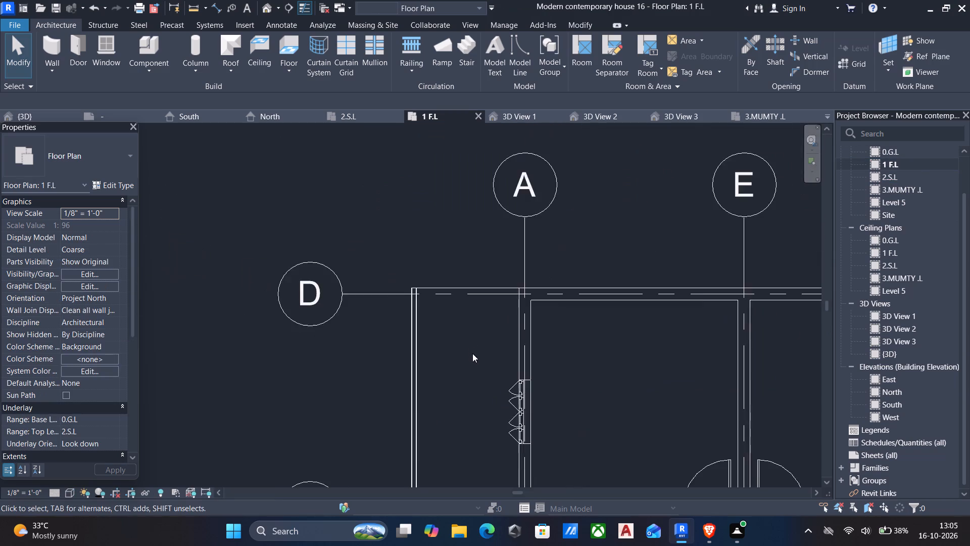
scroll(421, 332, up, 3)
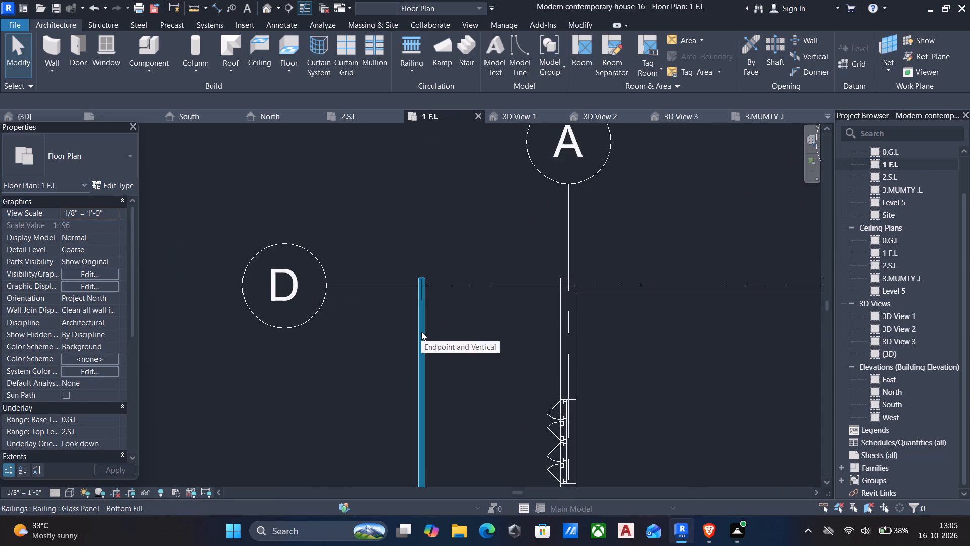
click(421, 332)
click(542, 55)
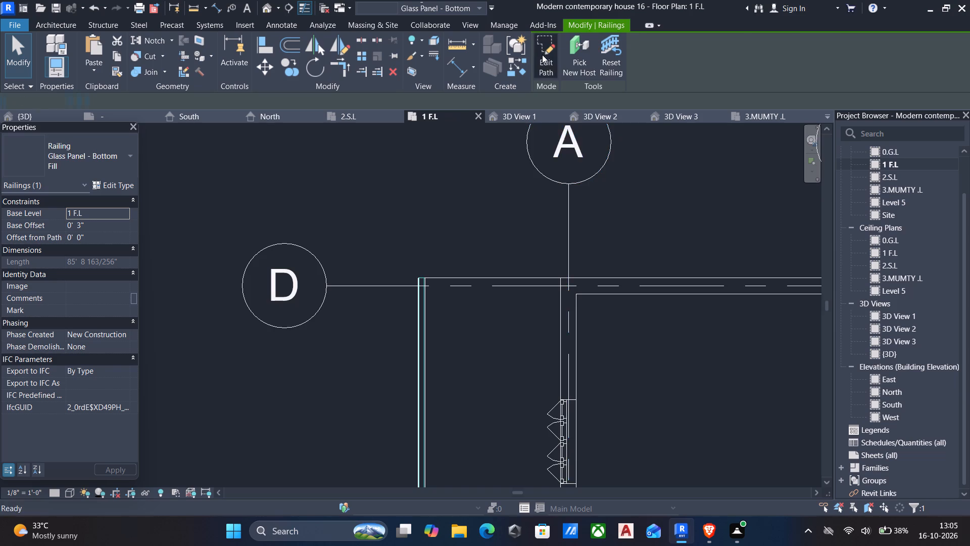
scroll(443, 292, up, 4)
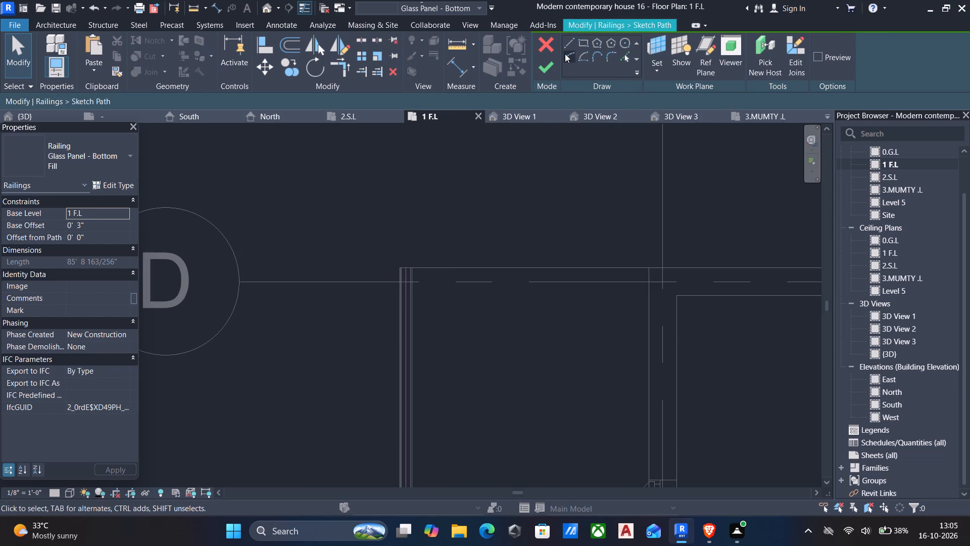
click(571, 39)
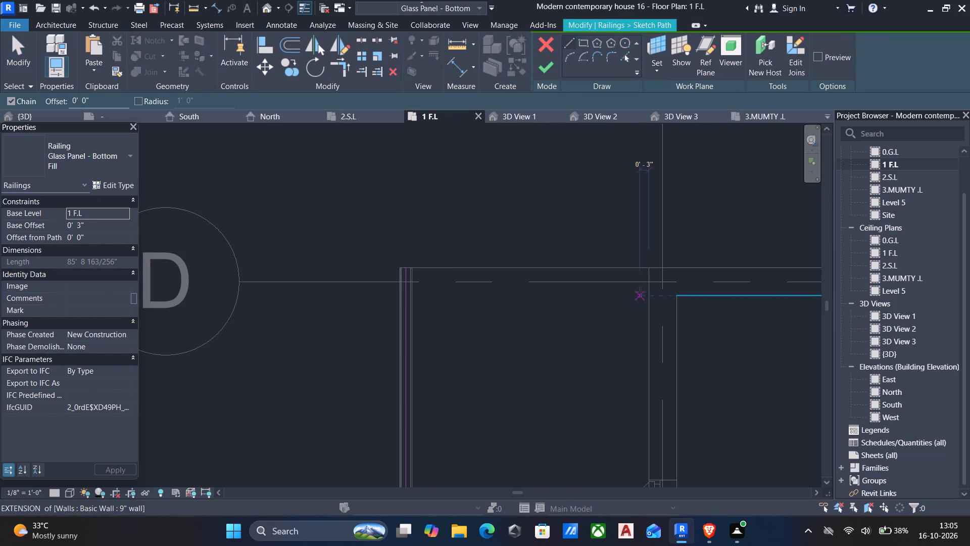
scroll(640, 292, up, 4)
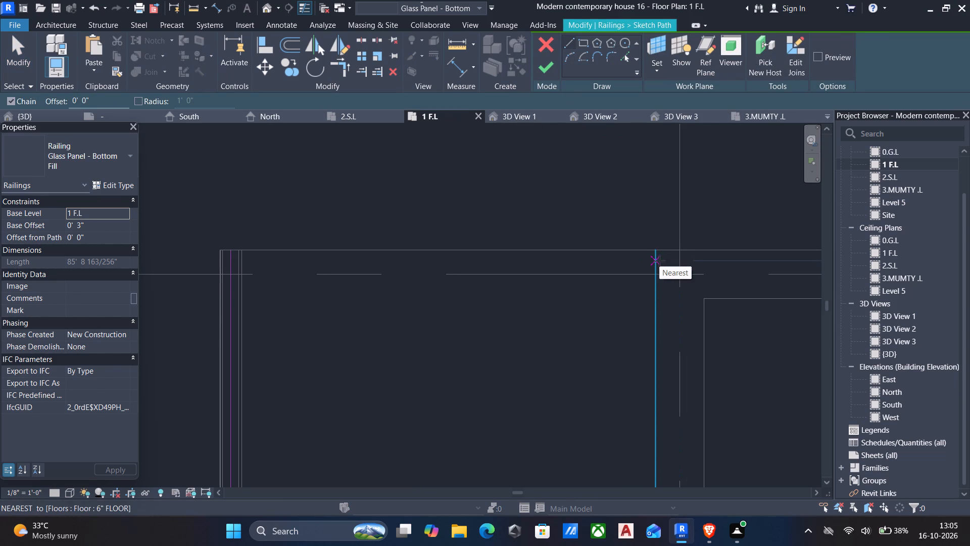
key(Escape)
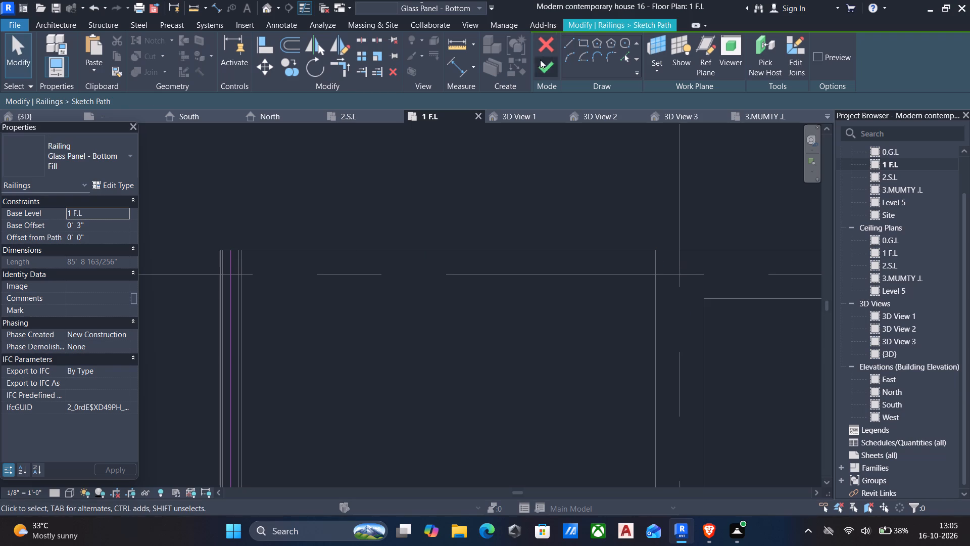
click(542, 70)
Build a 4" wall curb, 6" high and about 7' long, across the balcony end at grid D, from the long curb to the house wall.
scroll(239, 300, up, 3)
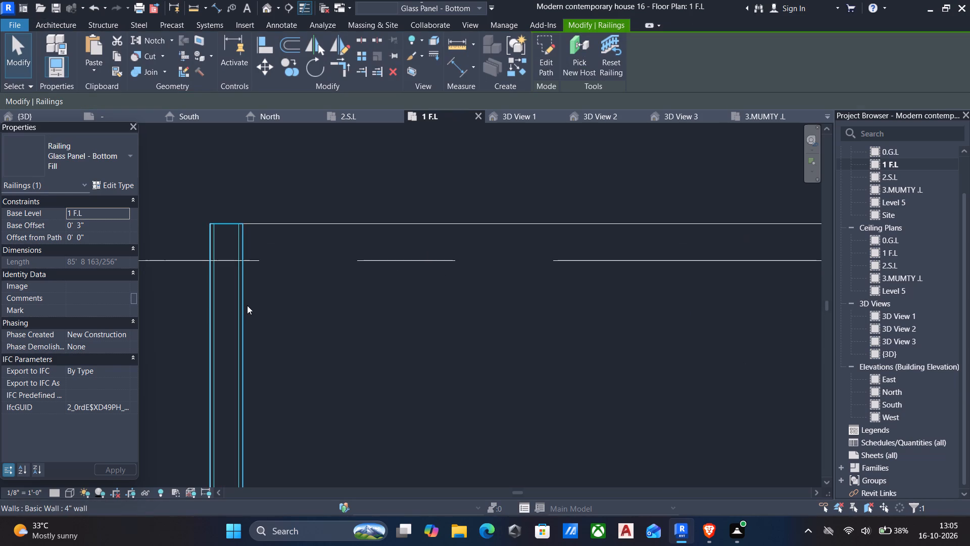
click(247, 305)
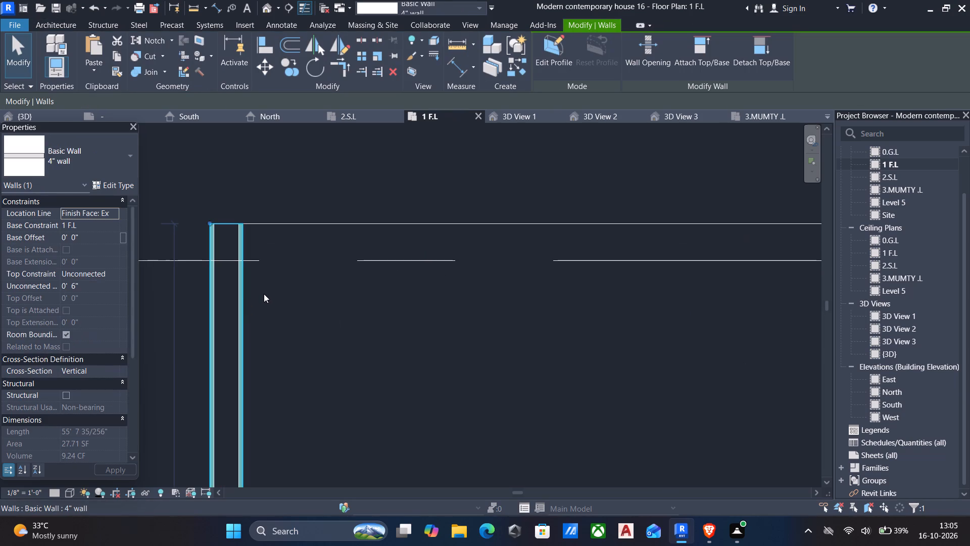
text(cs)
scroll(274, 257, up, 4)
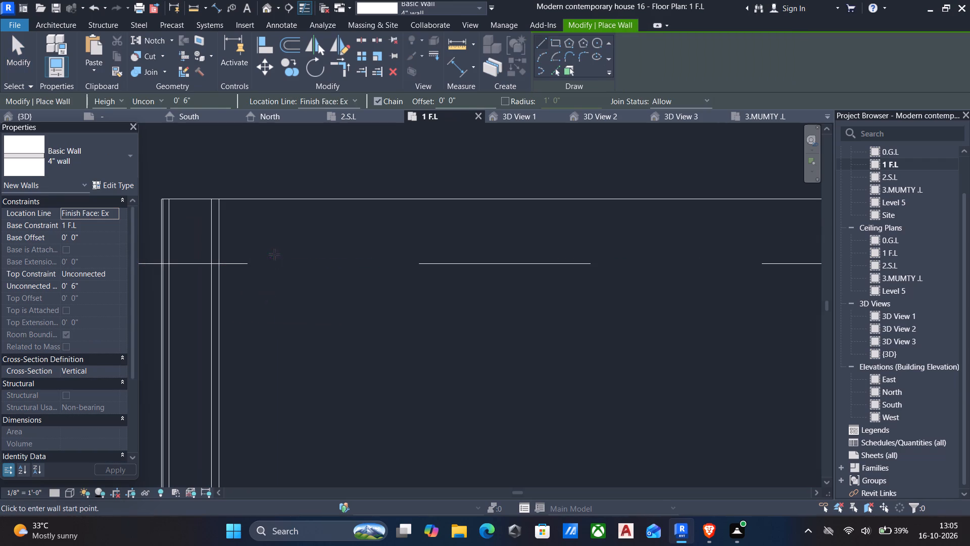
click(222, 202)
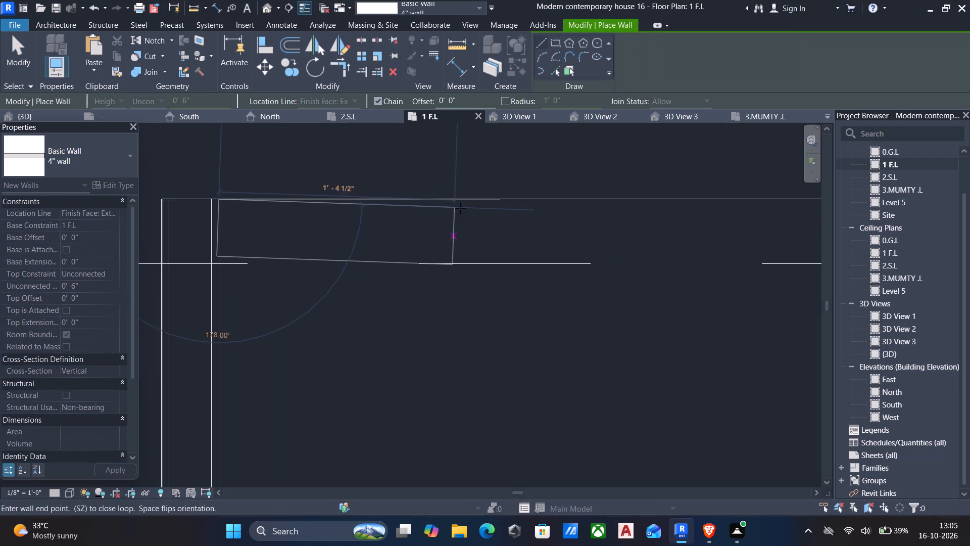
middle_drag(486, 208, 411, 207)
scroll(411, 207, down, 4)
middle_drag(500, 218, 408, 212)
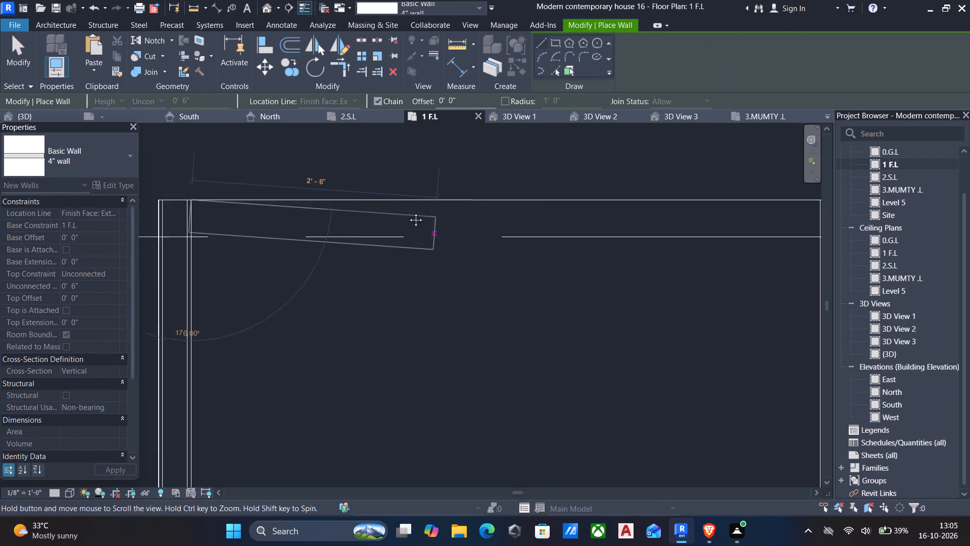
middle_drag(408, 212, 372, 207)
scroll(372, 207, down, 5)
click(565, 201)
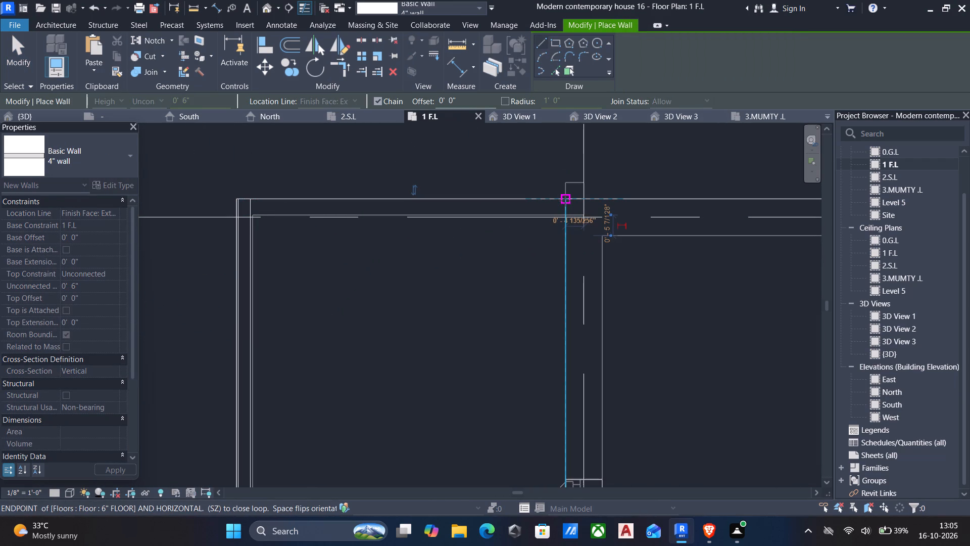
key(Escape)
key(Escape)
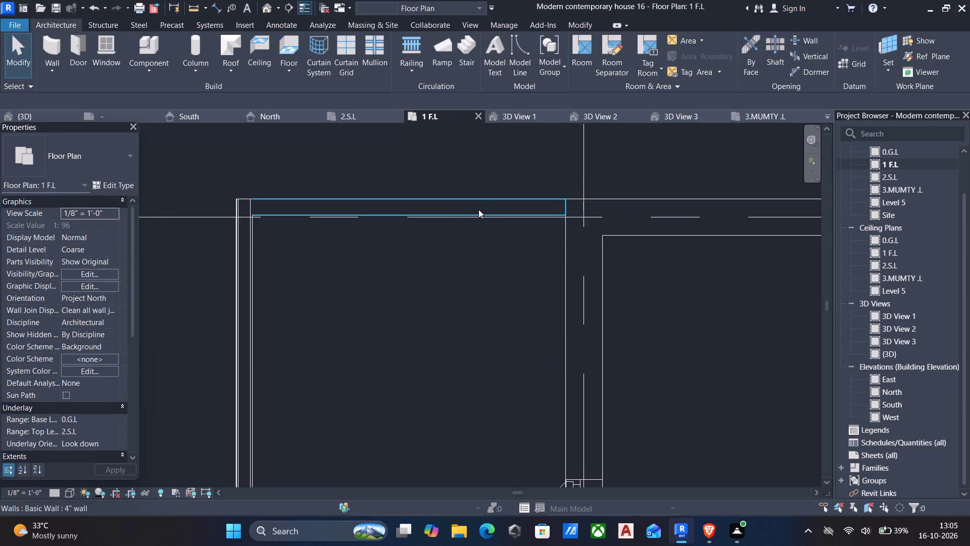
click(406, 212)
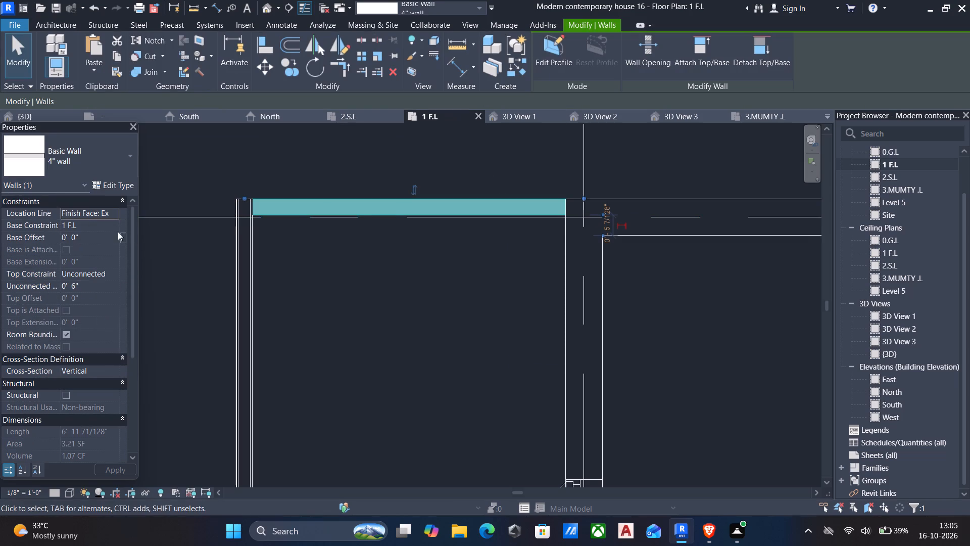
key(Escape)
Add a line to the glass balcony railing's path along the short end curb's centreline, from the house wall towards the long run.
click(240, 245)
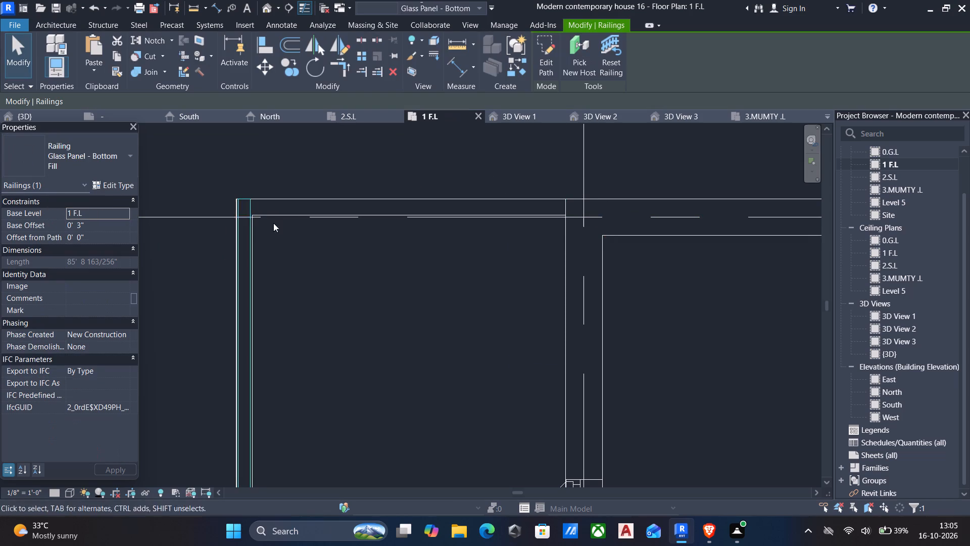
click(552, 61)
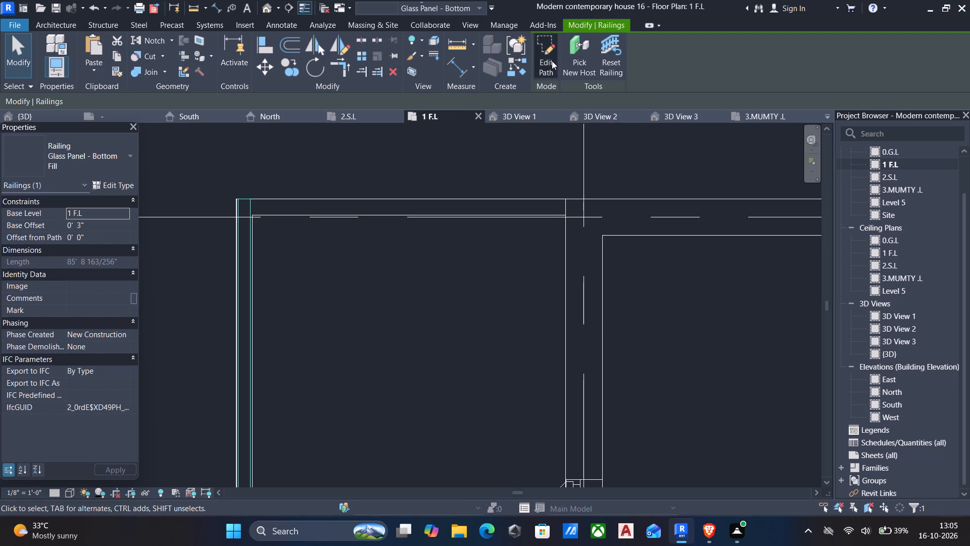
scroll(474, 152, up, 1)
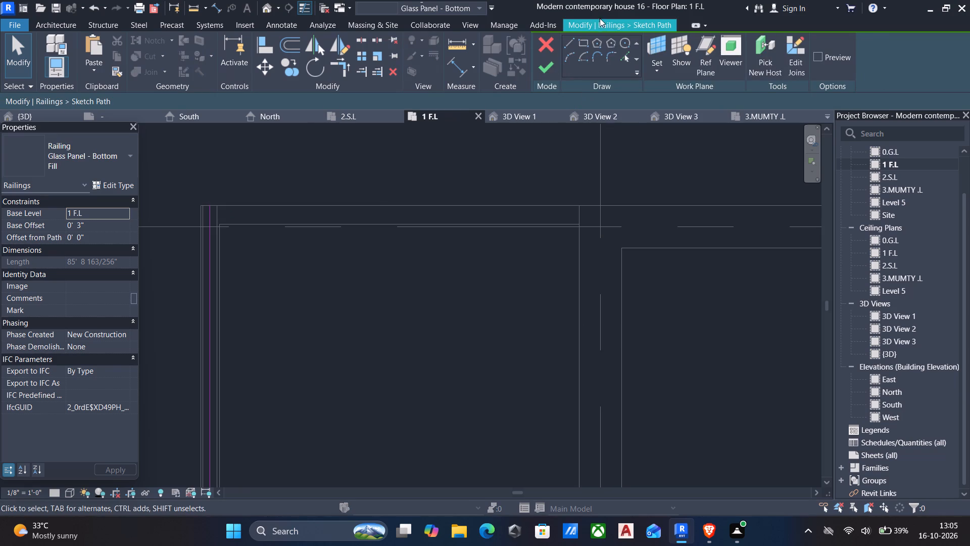
click(572, 44)
scroll(584, 221, up, 3)
click(578, 212)
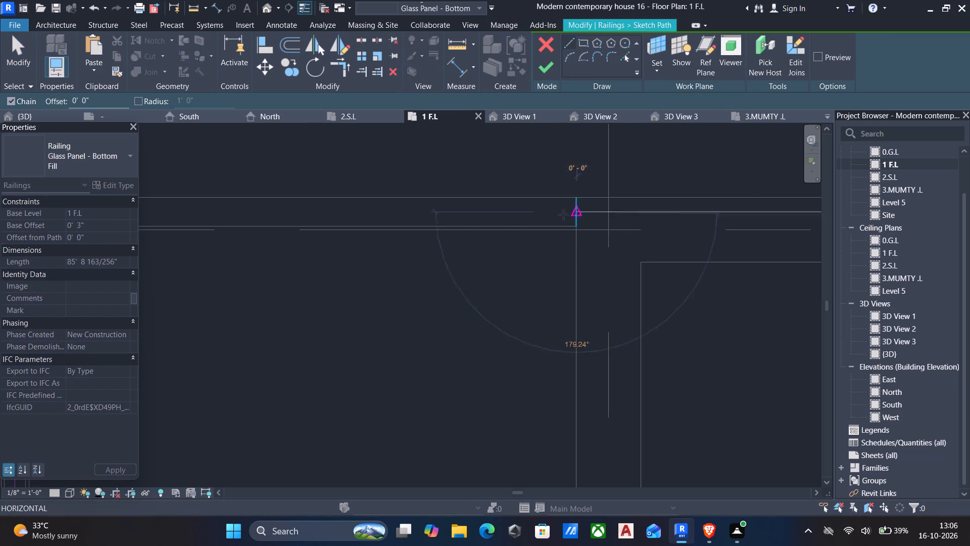
middle_drag(488, 212, 673, 218)
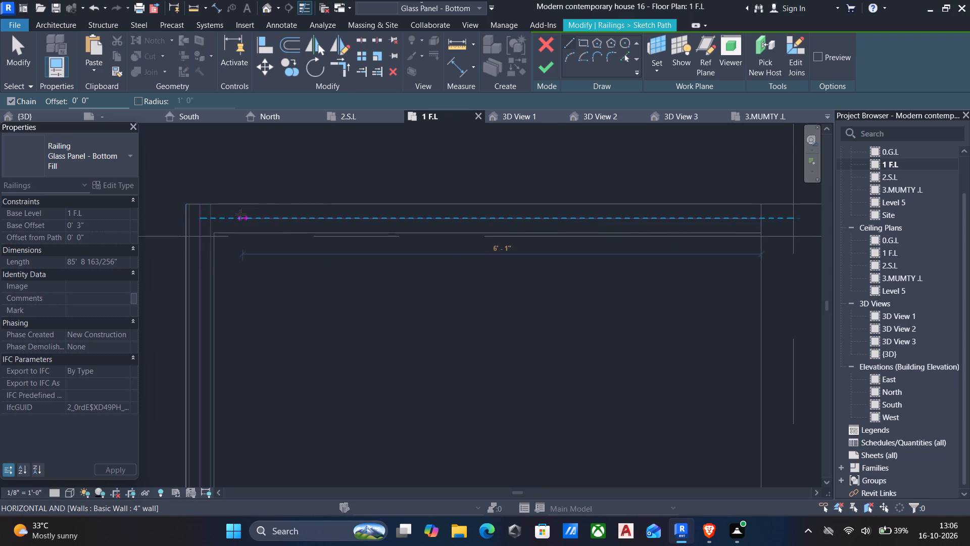
scroll(210, 218, up, 4)
click(209, 218)
key(Escape)
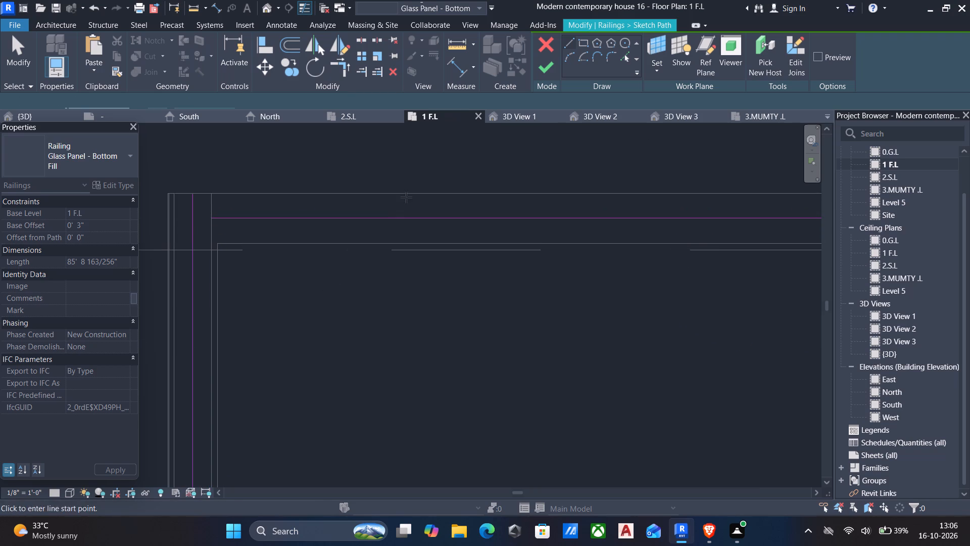
Trim the short and long railing path lines to a corner and finish the glass railing's path.
text(tr)
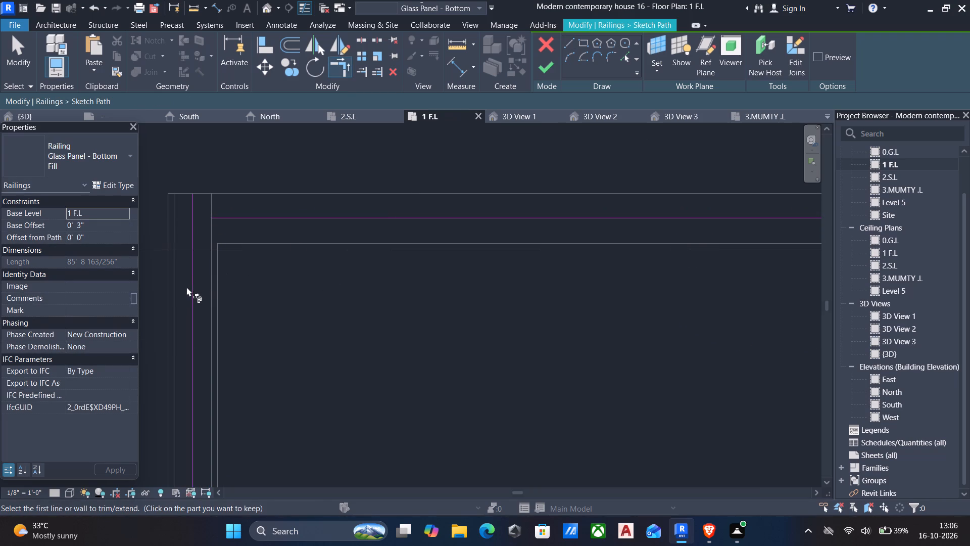
click(260, 219)
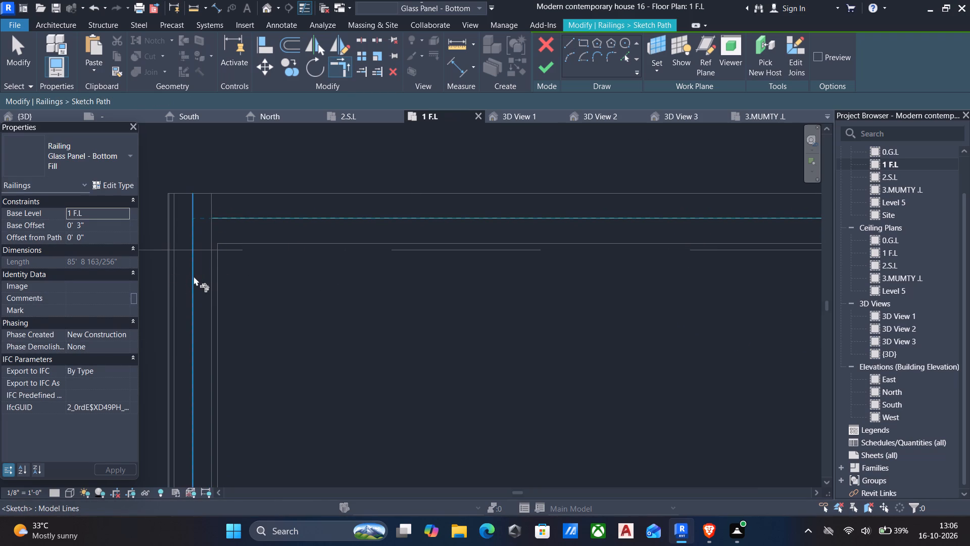
click(193, 276)
click(542, 65)
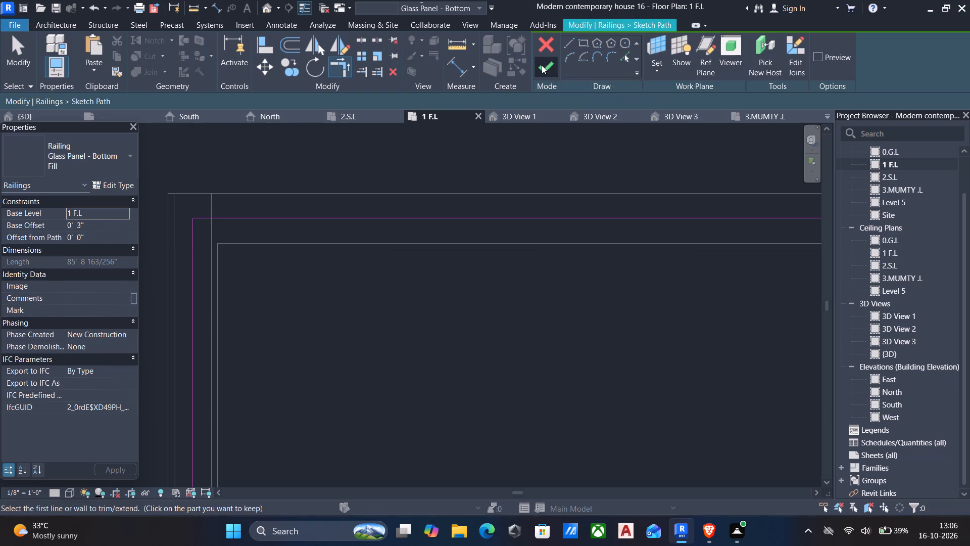
Examine the glass railing's return and corner posts at the end of the long balcony in the default 3D view.
click(268, 7)
scroll(375, 209, down, 2)
shift+middle_drag(449, 241, 445, 241)
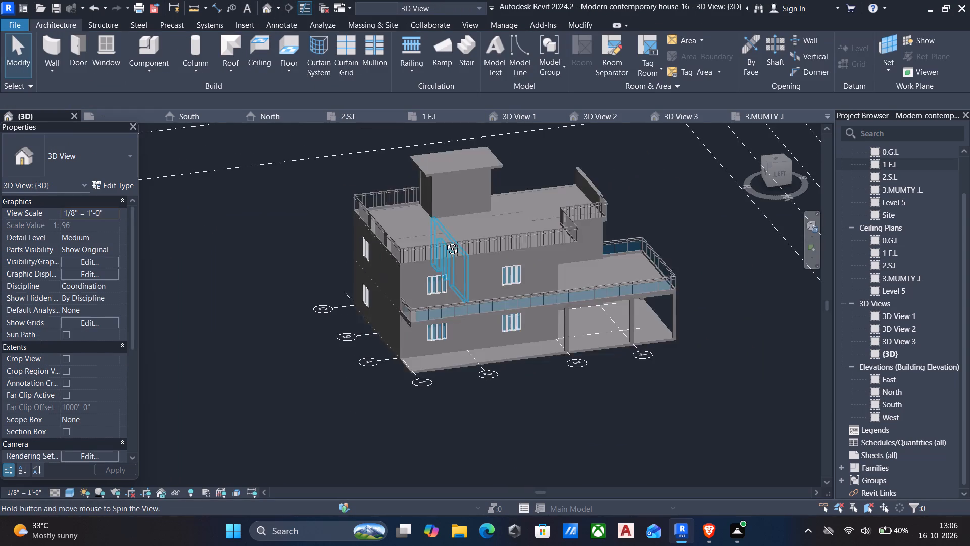
shift+middle_drag(445, 241, 499, 198)
scroll(521, 298, up, 14)
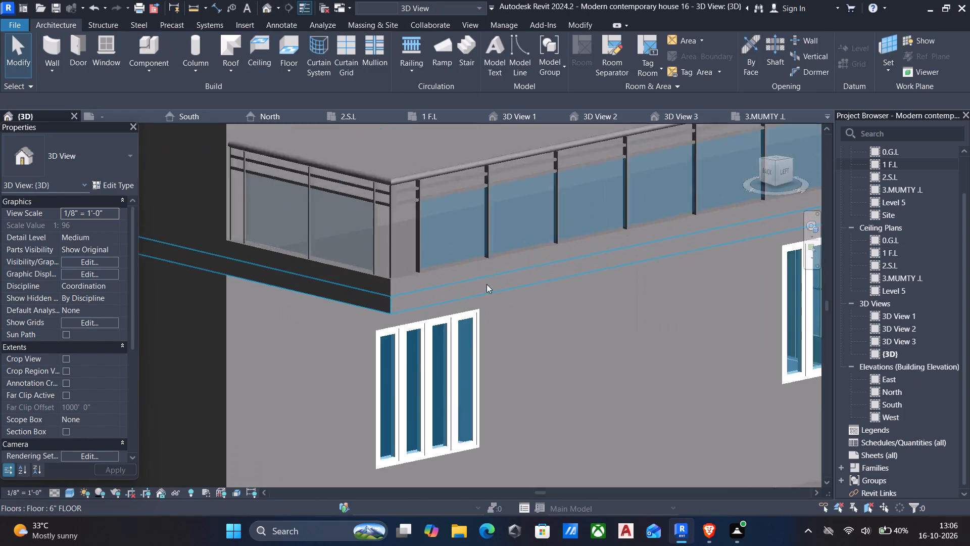
scroll(402, 218, up, 5)
scroll(370, 264, down, 5)
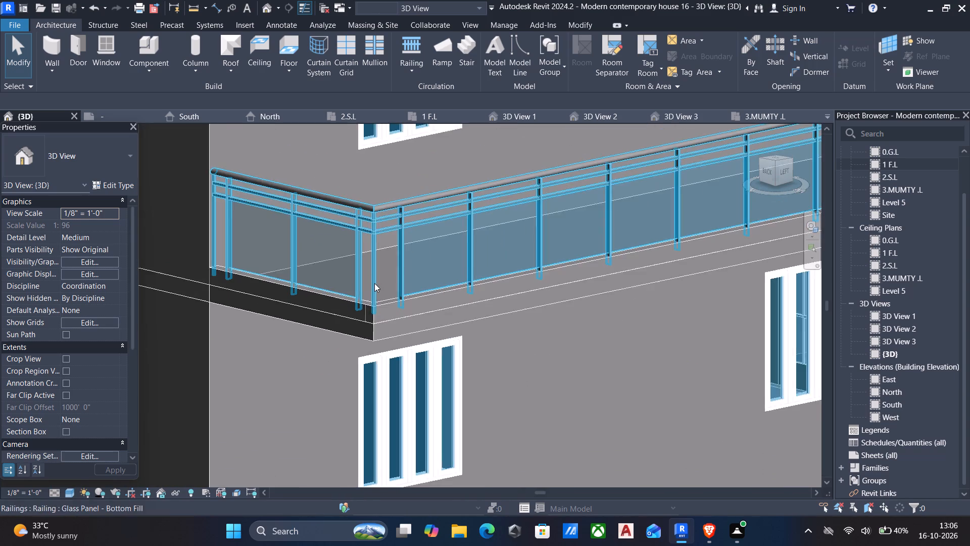
shift+middle_drag(374, 283, 322, 288)
scroll(322, 288, down, 10)
middle_drag(330, 290, 425, 276)
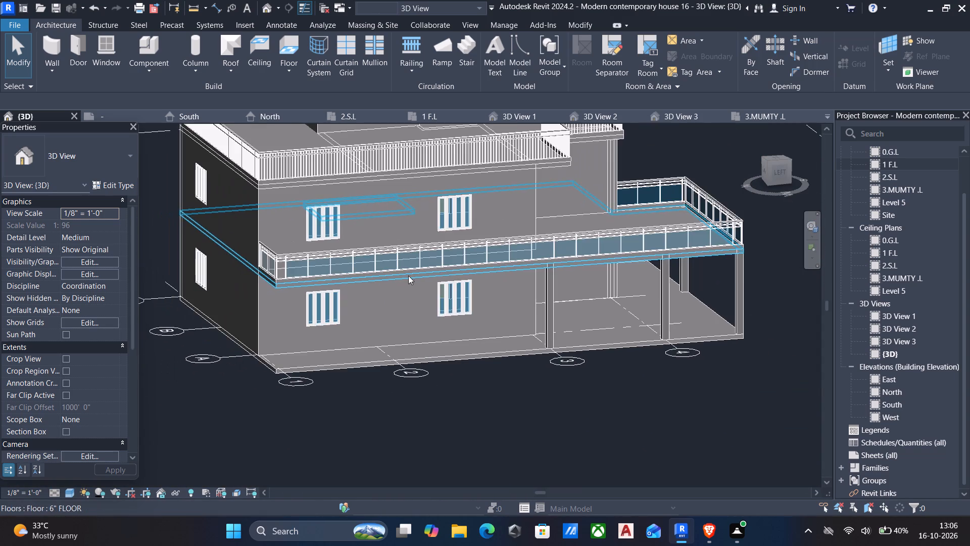
scroll(277, 272, up, 16)
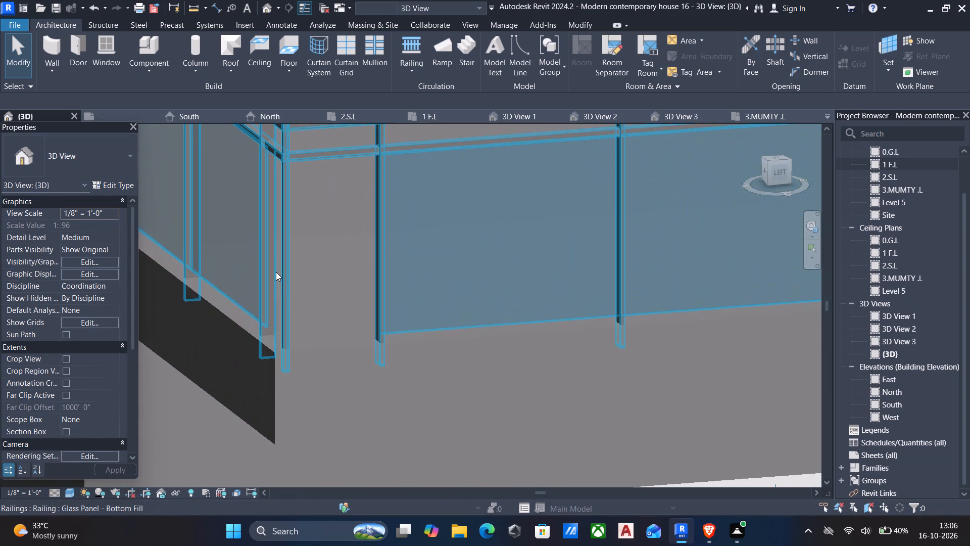
scroll(276, 272, up, 2)
scroll(276, 272, down, 11)
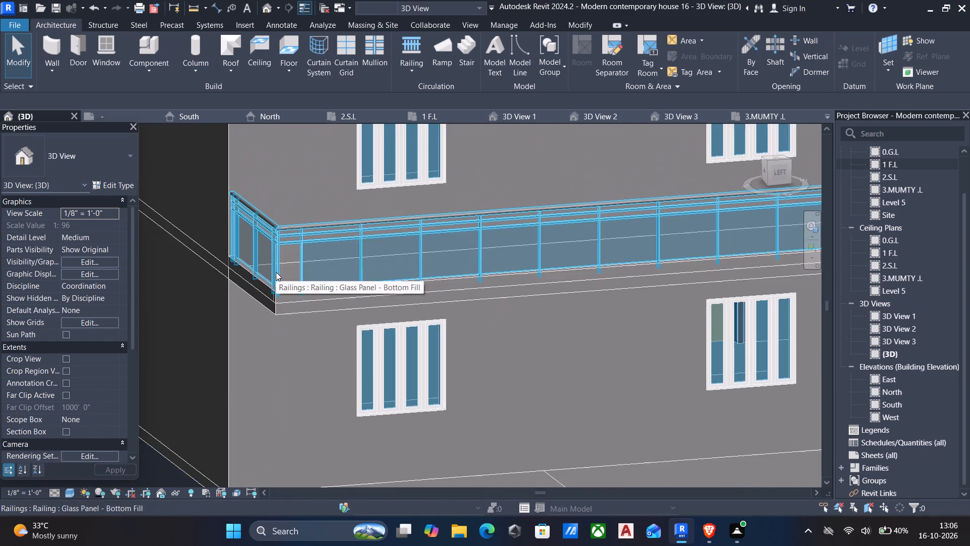
scroll(276, 272, down, 3)
scroll(340, 317, down, 4)
scroll(544, 322, down, 4)
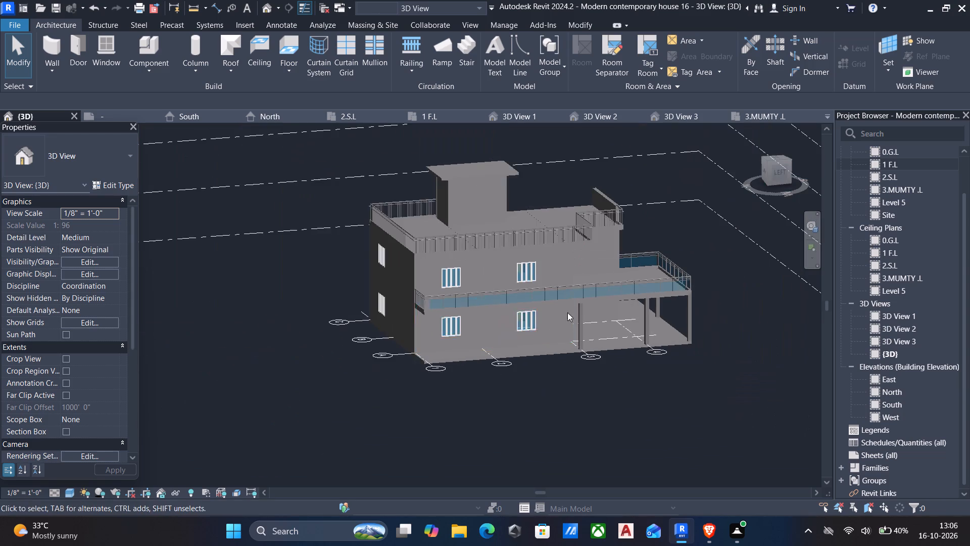
Examine the front balcony railing, the supporting columns and the porch beneath from several angles in 3D.
shift+middle_drag(608, 313, 405, 343)
scroll(348, 340, up, 11)
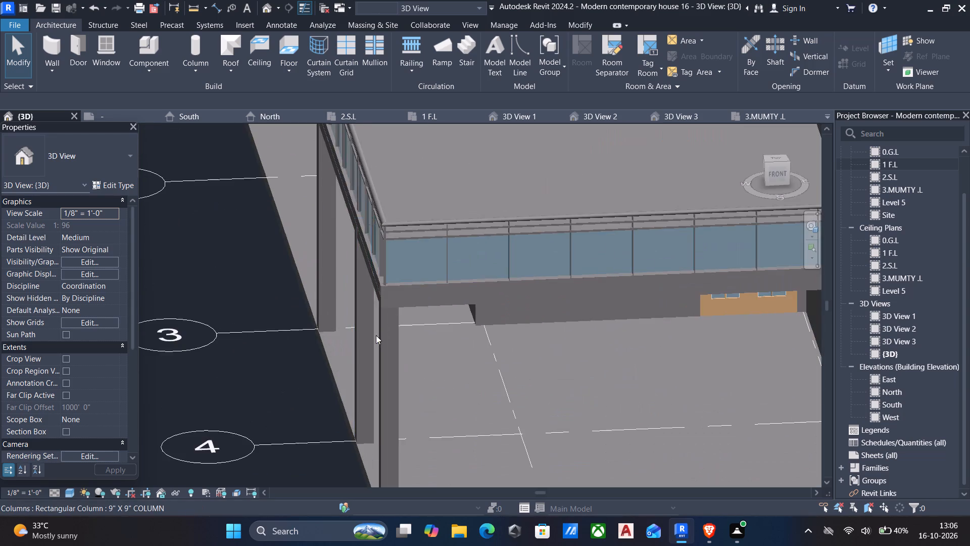
shift+middle_drag(380, 302, 431, 176)
scroll(431, 176, down, 2)
middle_drag(444, 194, 355, 375)
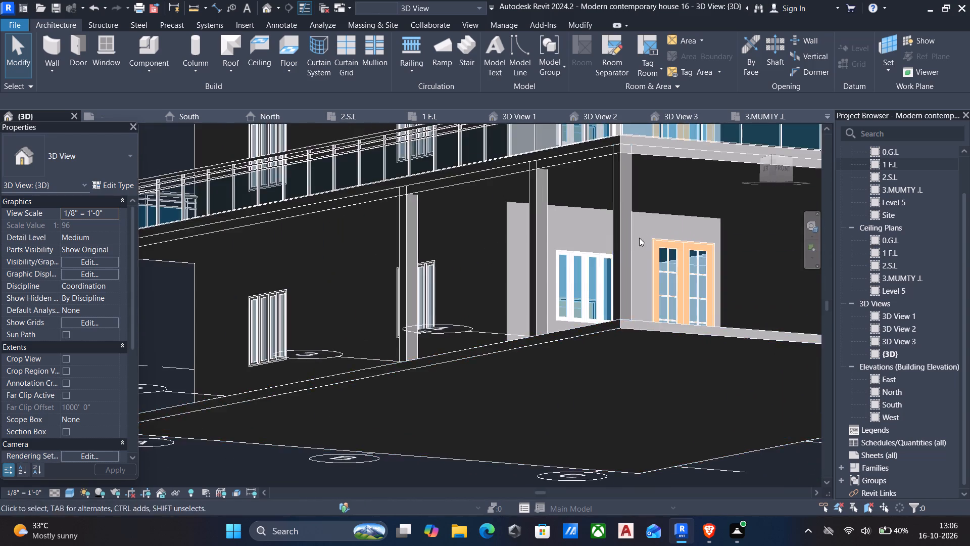
shift+middle_drag(639, 237, 604, 279)
shift+middle_drag(412, 244, 416, 249)
shift+scroll(416, 249, down, 6)
shift+middle_drag(428, 251, 380, 300)
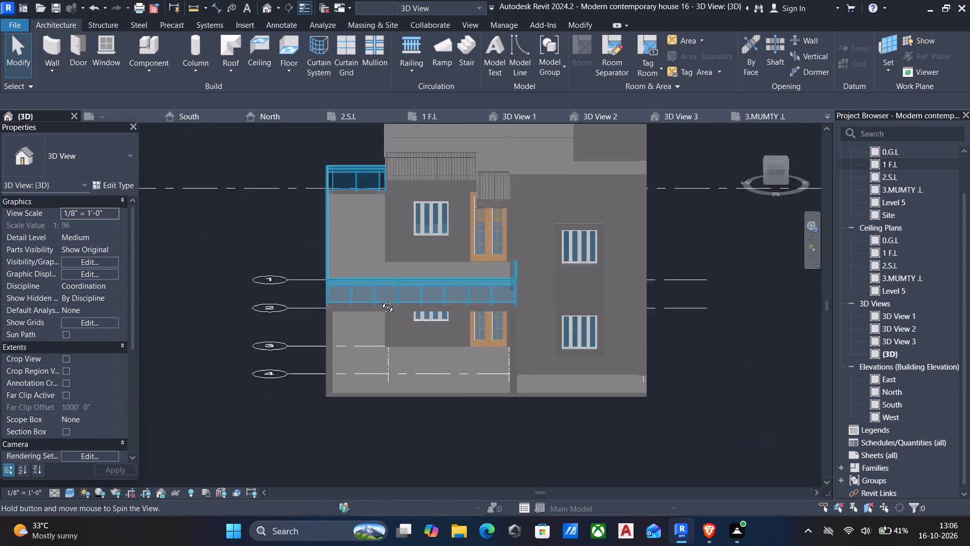
shift+middle_drag(380, 300, 364, 332)
shift+middle_drag(409, 332, 504, 328)
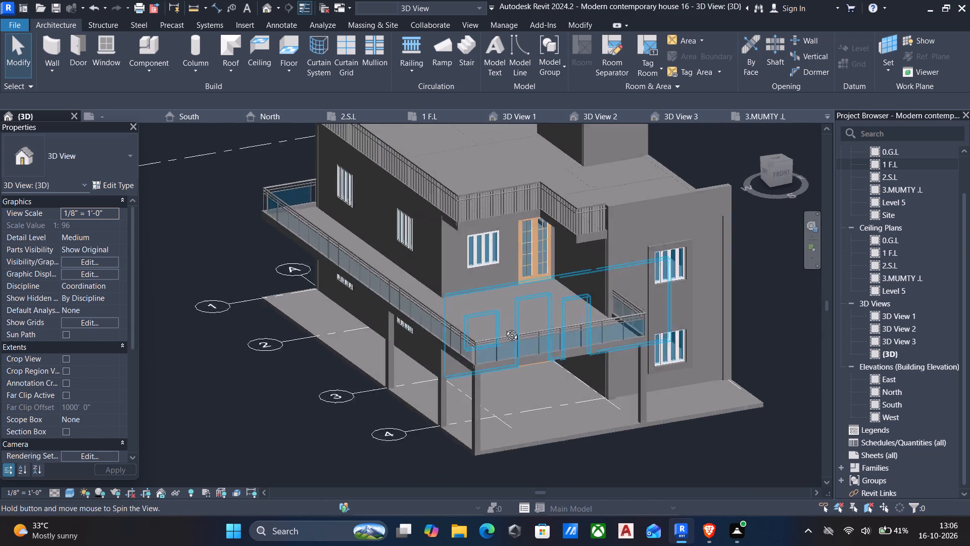
Examine the roof guardrail's sketched path in the 2.S.L plan and finish the path without edits.
shift+middle_drag(504, 328, 252, 322)
scroll(260, 308, down, 1)
middle_drag(257, 315, 246, 354)
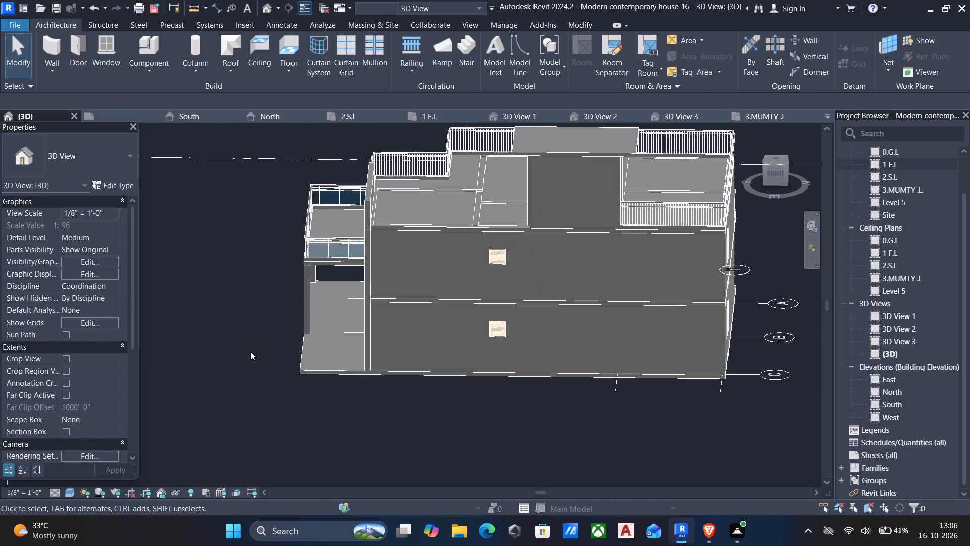
click(675, 202)
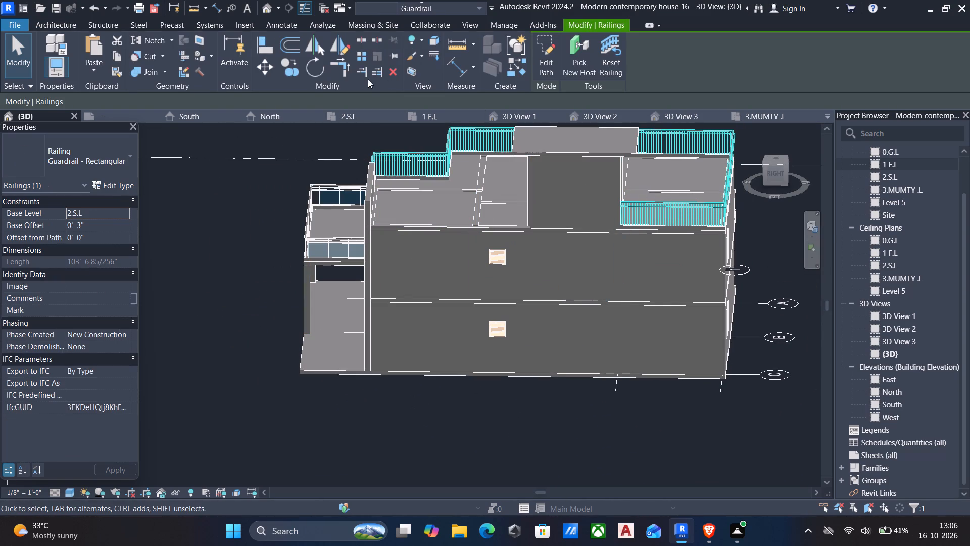
click(550, 56)
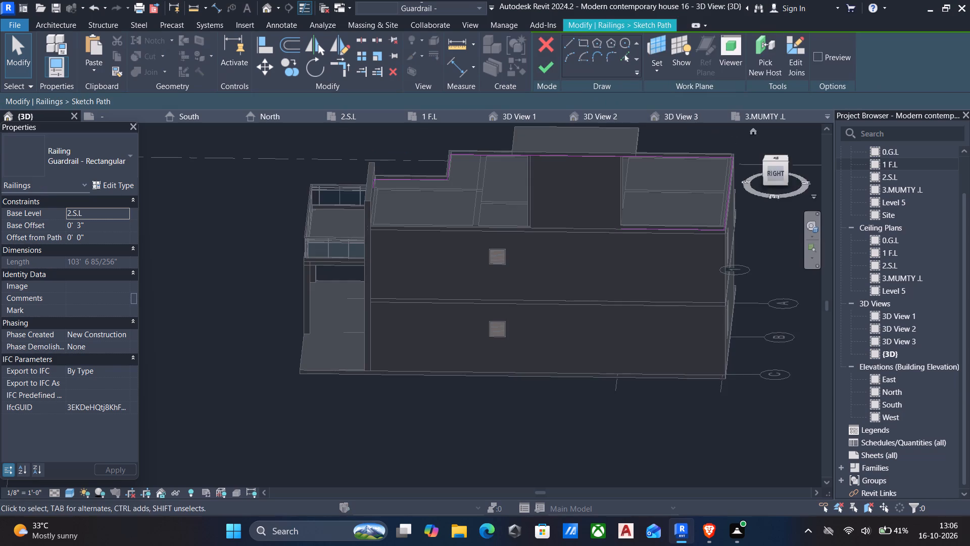
double_click(877, 177)
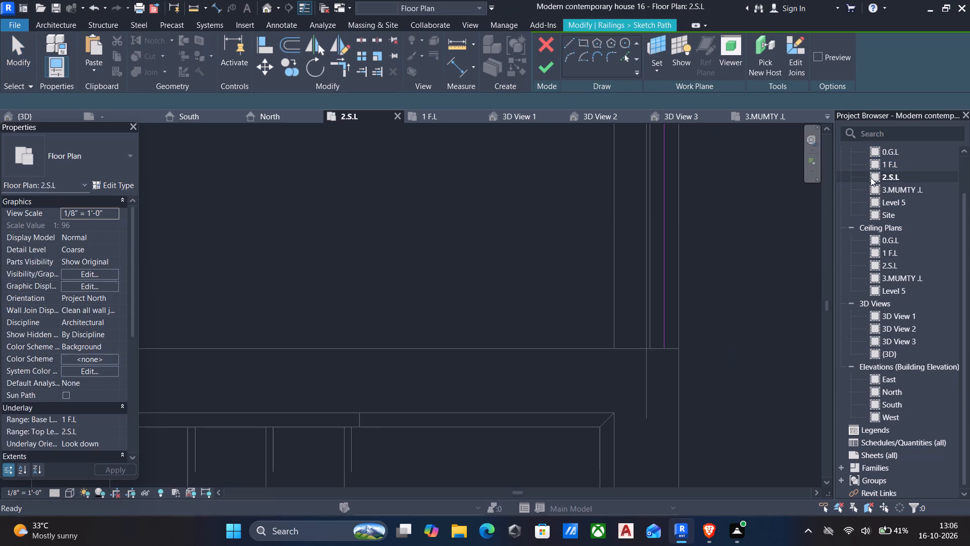
scroll(595, 318, down, 13)
middle_drag(551, 355, 609, 279)
scroll(609, 279, down, 3)
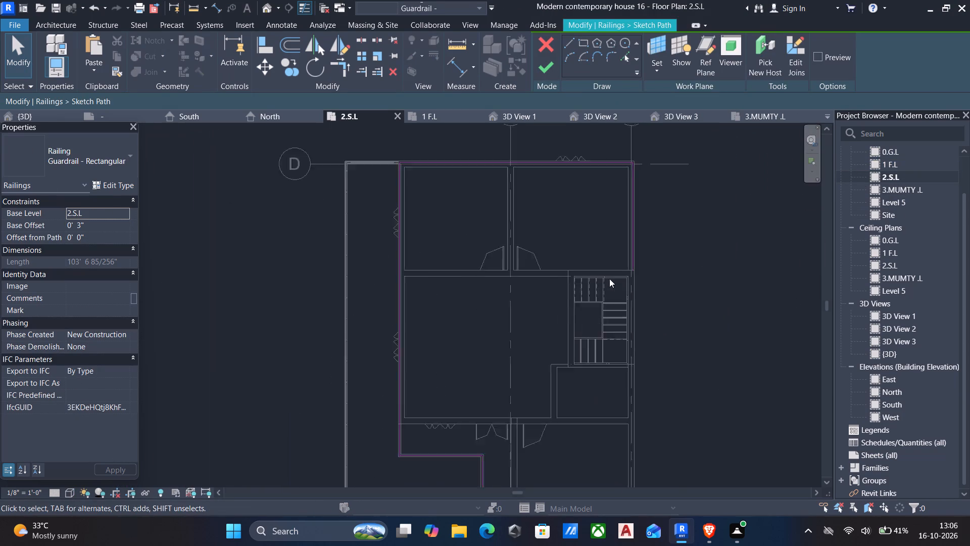
scroll(609, 279, down, 2)
middle_drag(509, 377, 587, 253)
middle_drag(588, 253, 523, 169)
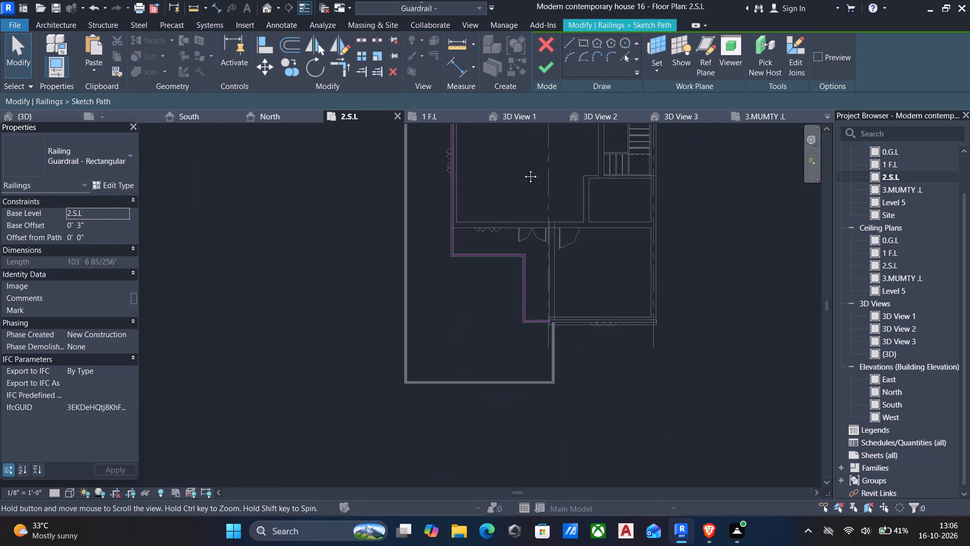
middle_drag(523, 169, 514, 120)
middle_drag(507, 164, 488, 257)
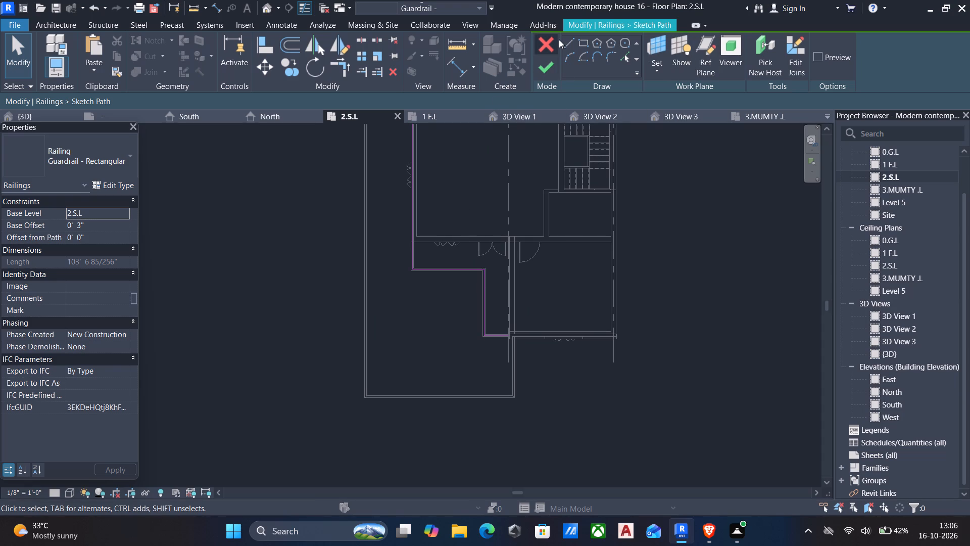
click(541, 73)
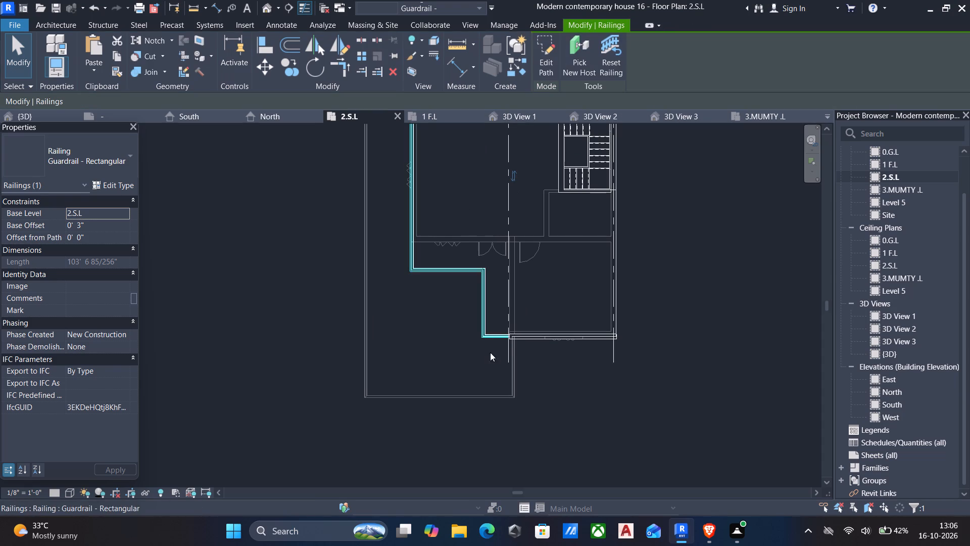
Draw a 6" high curb on 2.S.L matching the existing 4" wall, about 13' along the roof edge beside grid F from the front corner.
scroll(493, 286, up, 10)
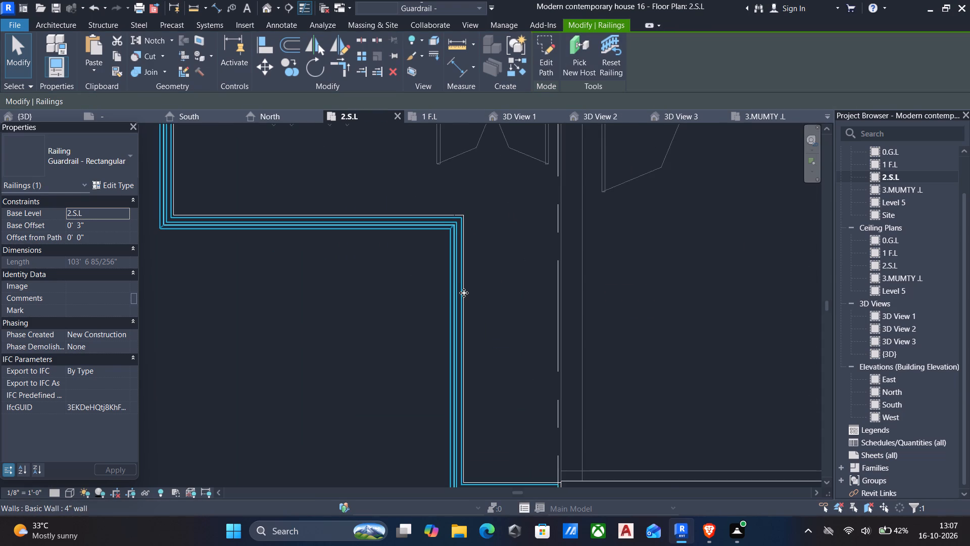
scroll(465, 296, up, 4)
click(465, 305)
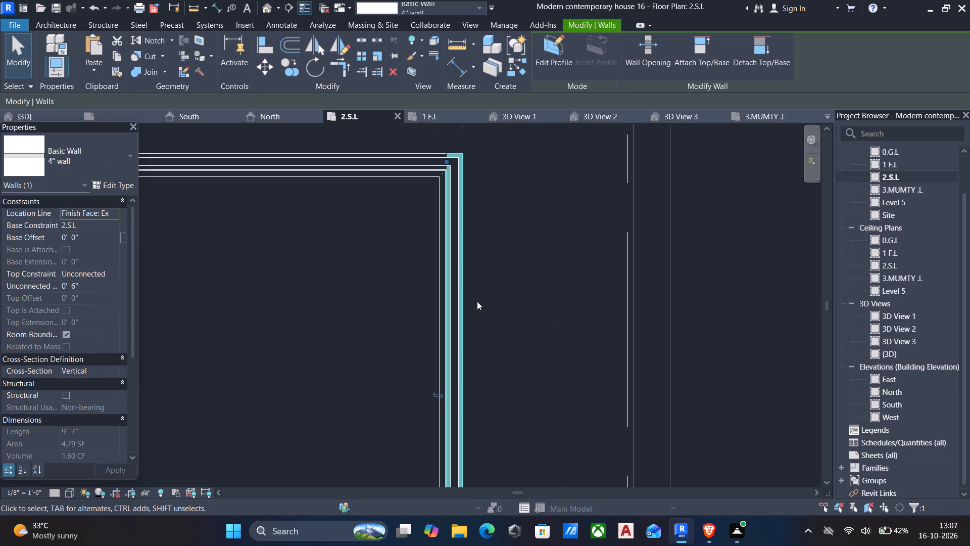
text(cs)
scroll(484, 309, down, 11)
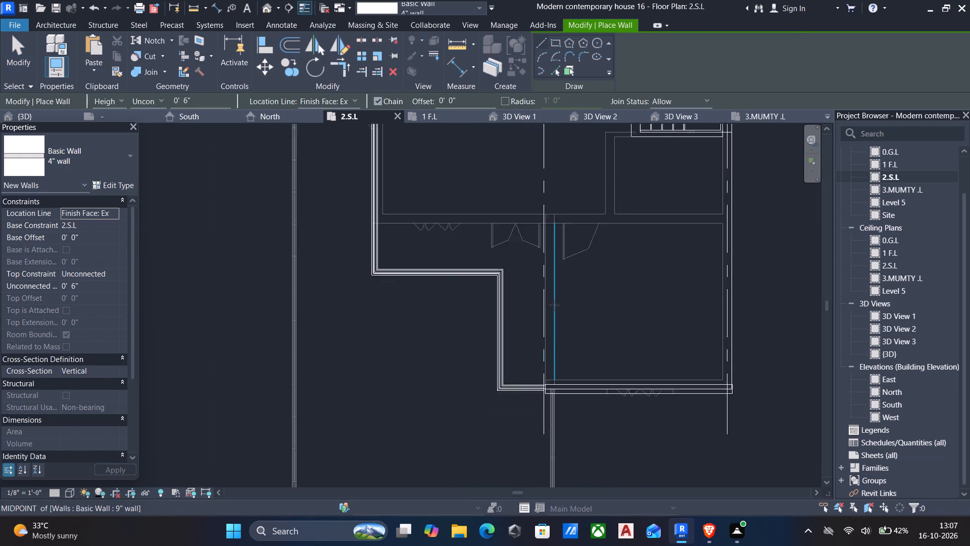
scroll(554, 305, down, 2)
scroll(697, 250, up, 9)
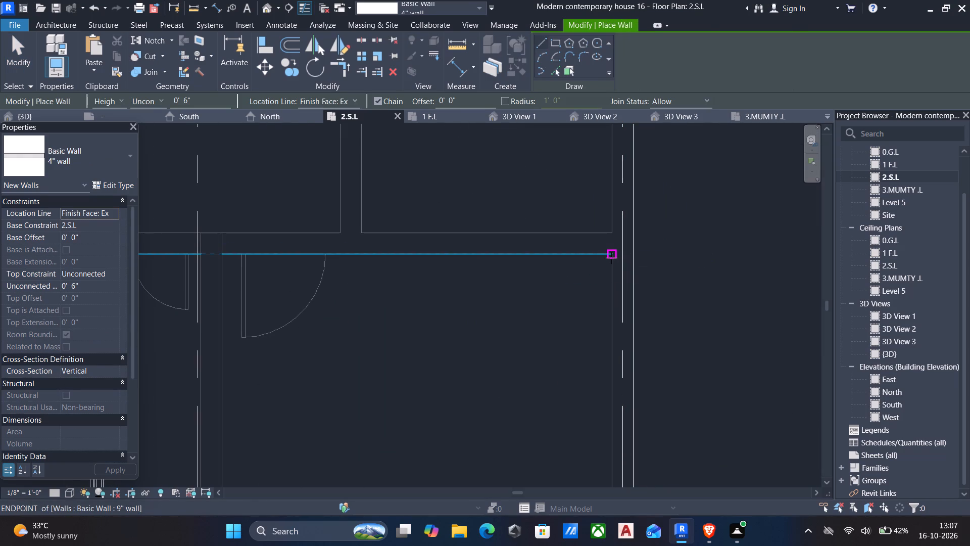
scroll(614, 268, down, 5)
middle_drag(615, 312, 615, 289)
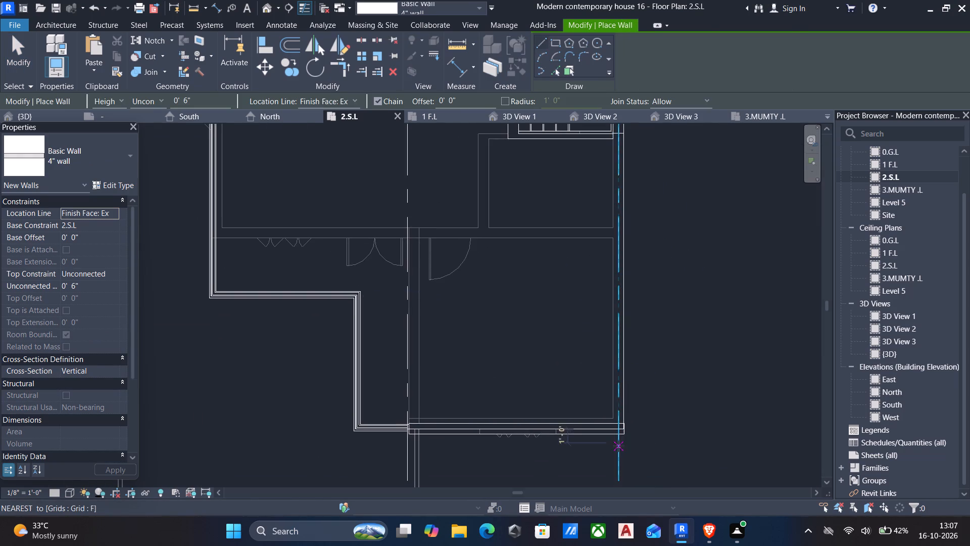
scroll(618, 446, up, 11)
click(632, 383)
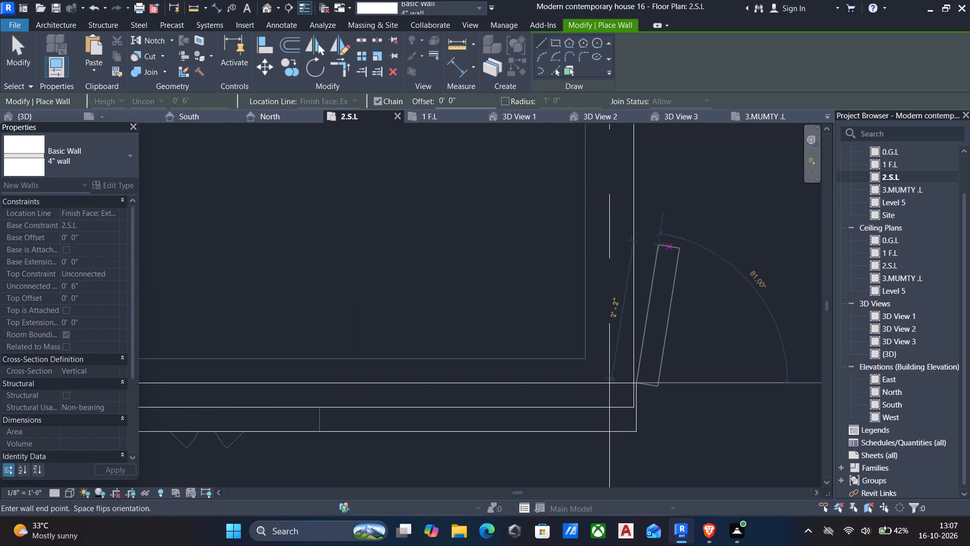
key(Escape)
scroll(627, 368, up, 4)
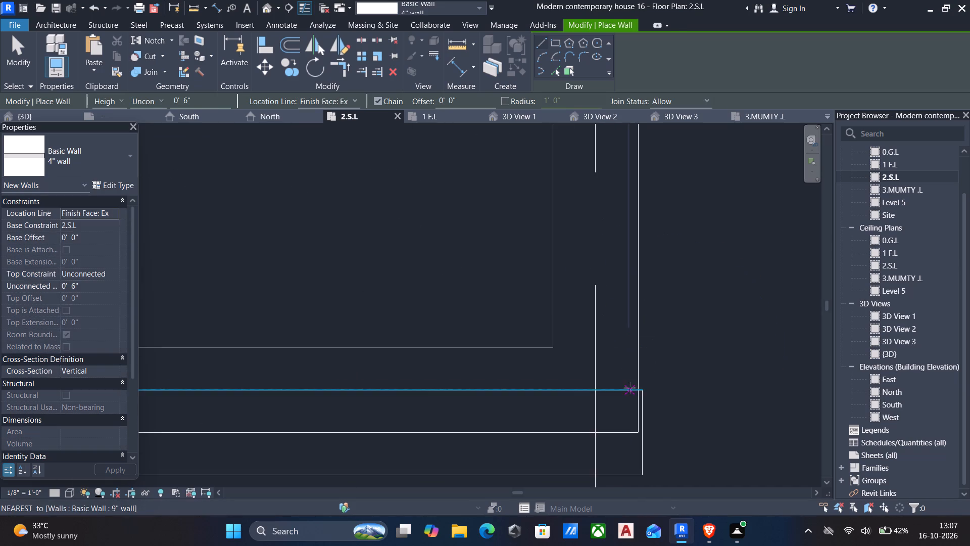
scroll(630, 389, up, 4)
click(643, 389)
key(space)
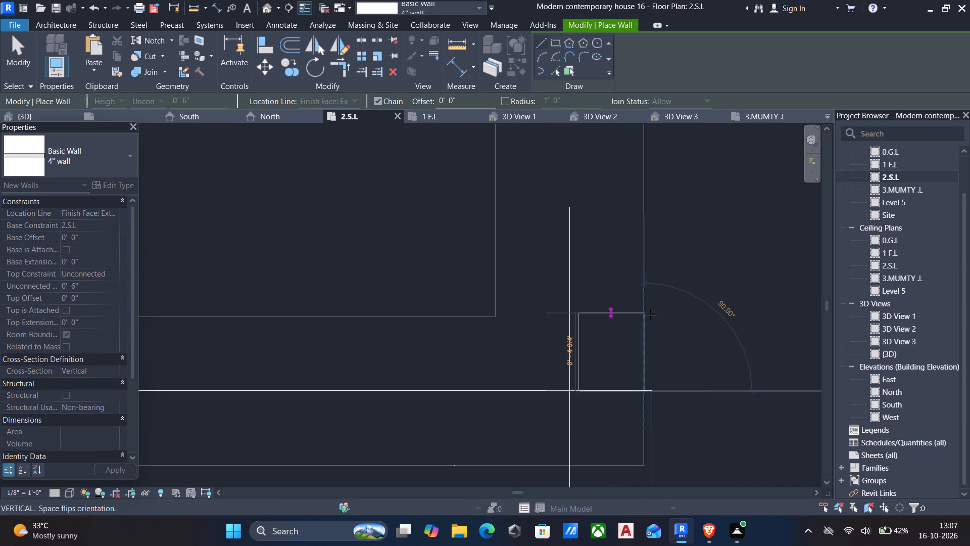
scroll(647, 307, down, 5)
middle_drag(634, 254, 620, 450)
scroll(619, 442, down, 7)
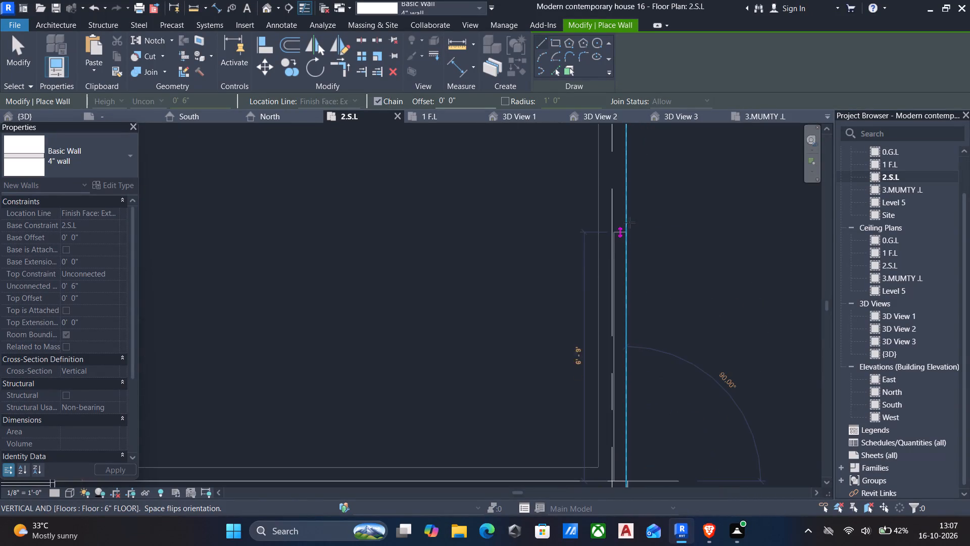
middle_drag(626, 231, 601, 426)
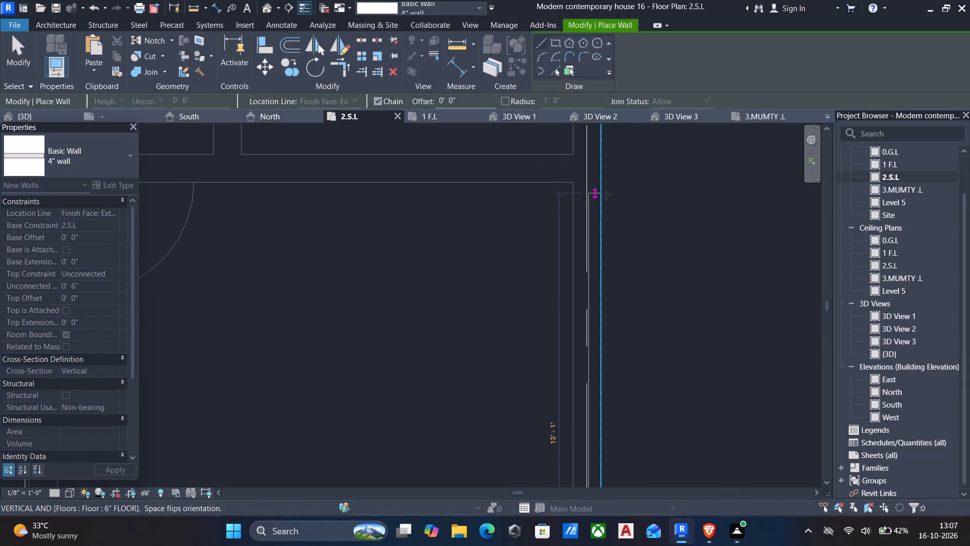
click(603, 187)
key(grave)
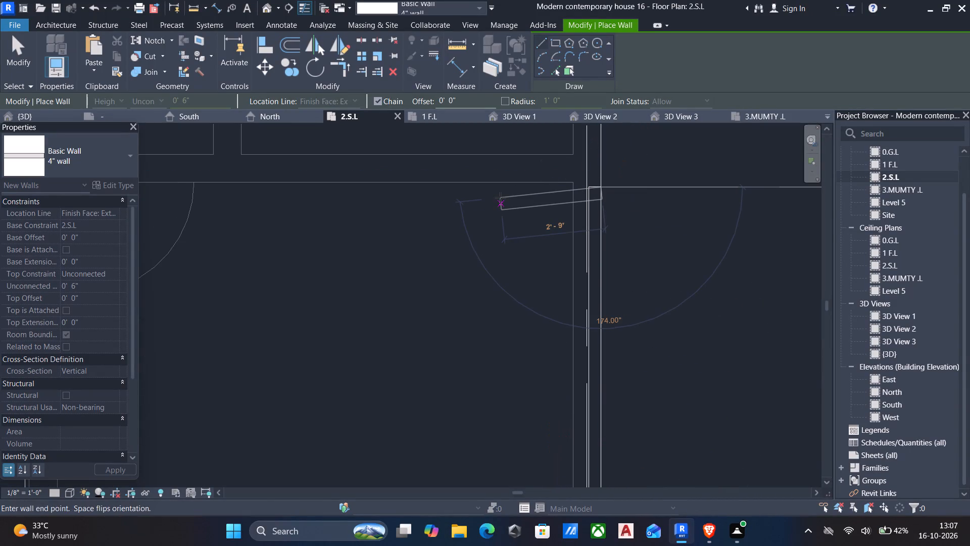
key(grave)
key(Escape)
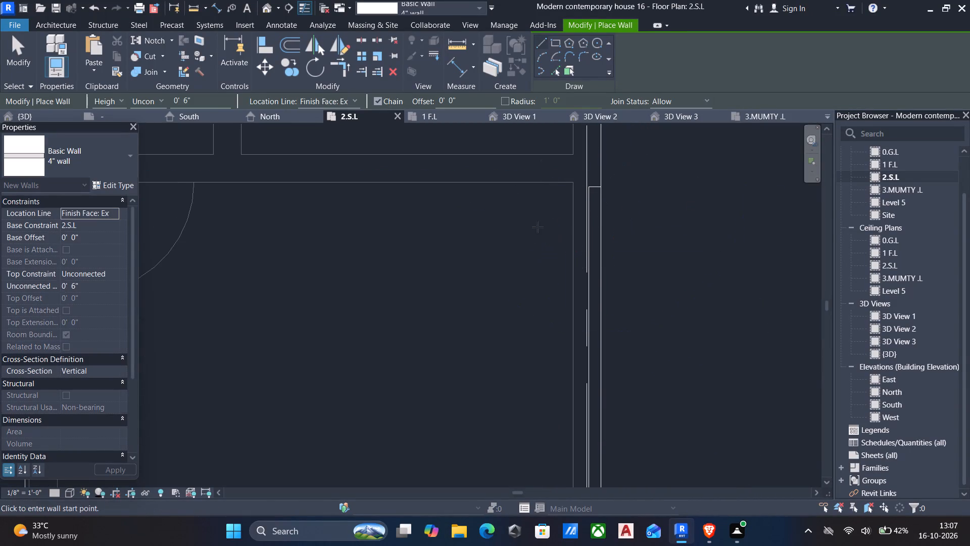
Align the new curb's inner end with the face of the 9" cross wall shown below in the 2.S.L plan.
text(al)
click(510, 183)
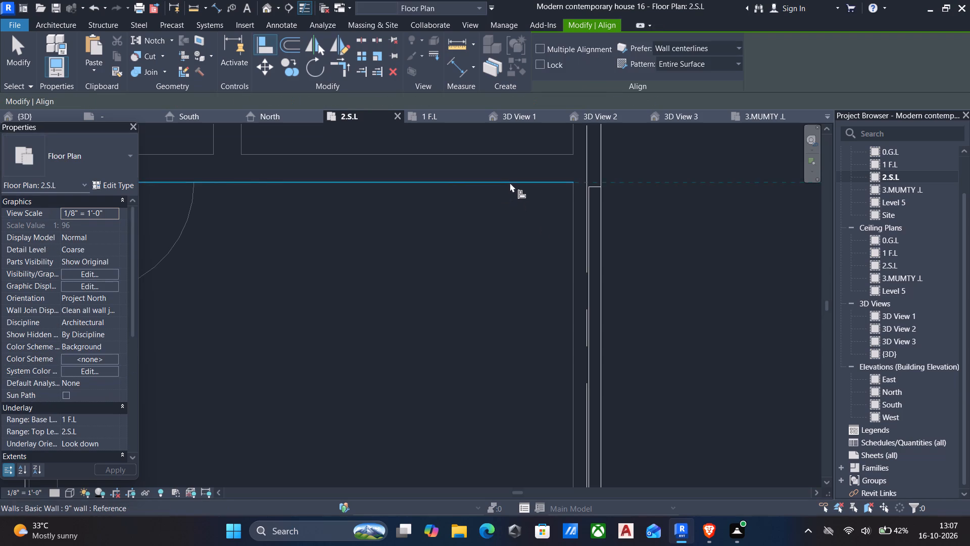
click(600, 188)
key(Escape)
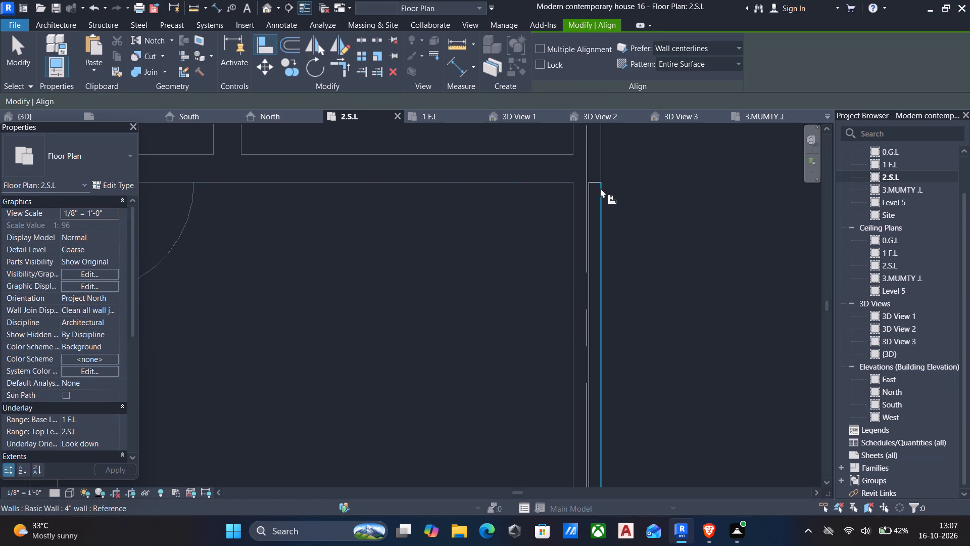
Examine the new curb along the roof's side edge from several angles in the default 3D view.
click(263, 10)
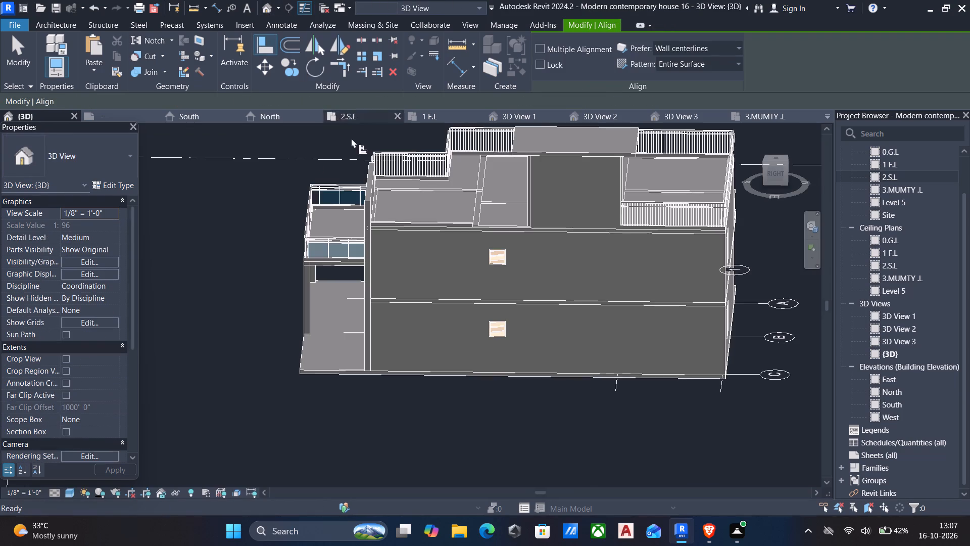
key(Escape)
scroll(462, 221, up, 4)
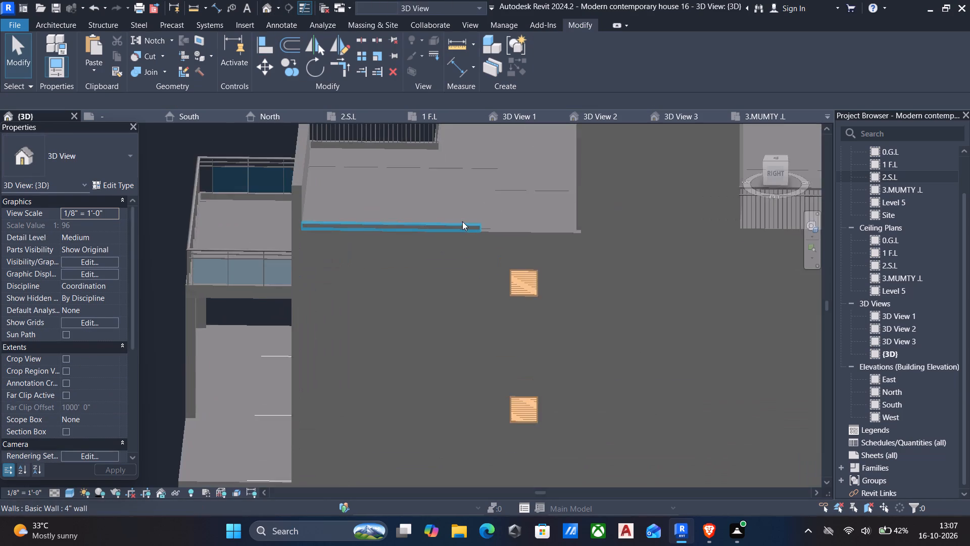
scroll(462, 221, up, 5)
scroll(498, 242, down, 5)
shift+middle_drag(507, 256, 522, 254)
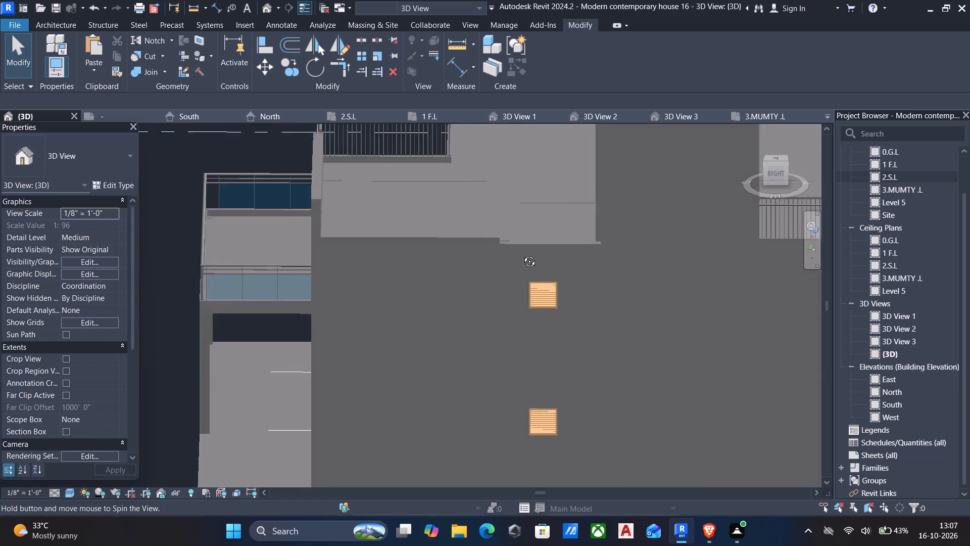
shift+middle_drag(522, 254, 528, 252)
scroll(708, 252, down, 4)
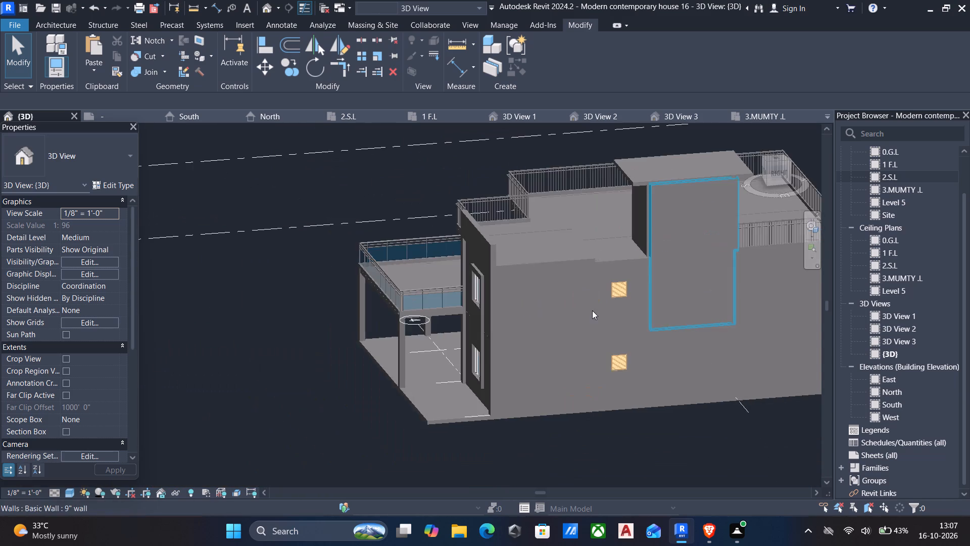
shift+middle_drag(592, 310, 732, 296)
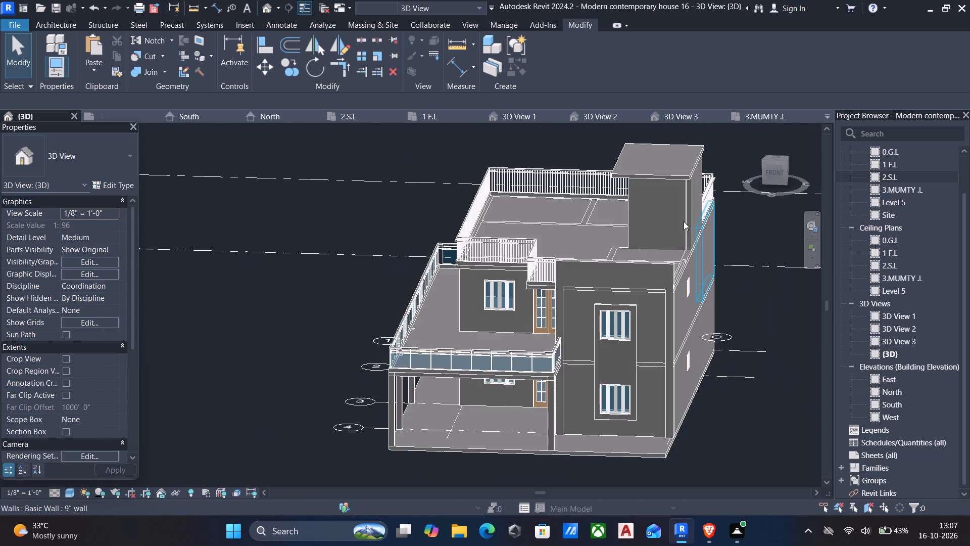
Align the new roof curb's open end with the front-facing wall of the stair tower in 3D.
scroll(685, 221, up, 8)
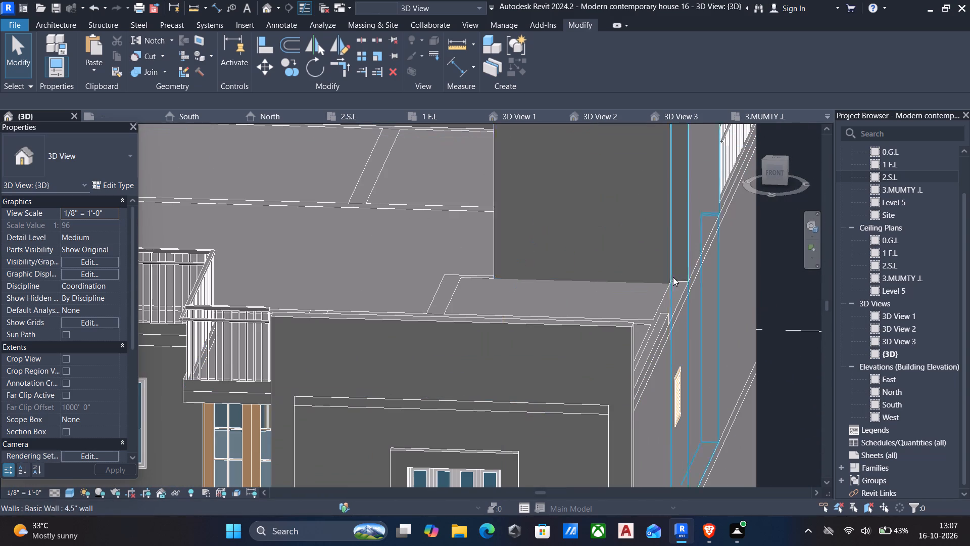
shift+middle_drag(684, 285, 549, 316)
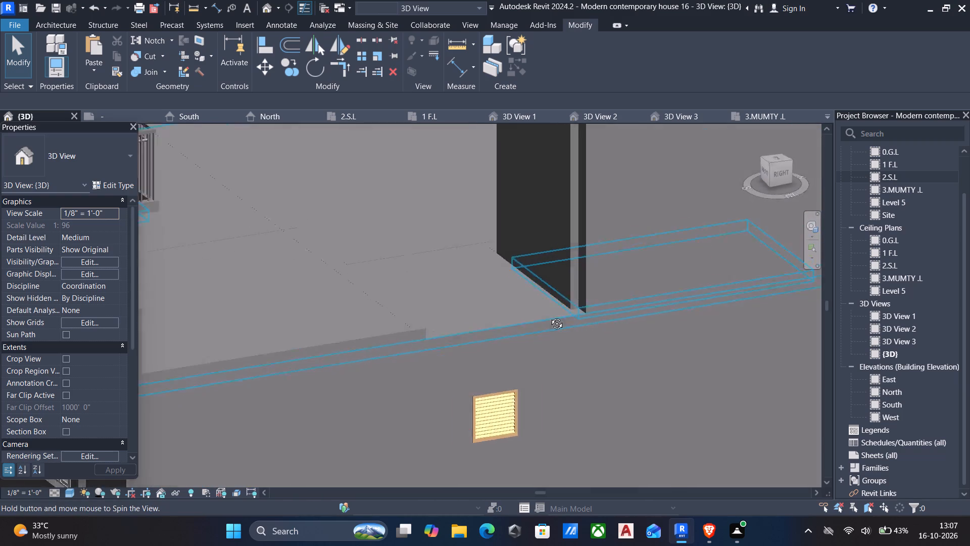
shift+middle_drag(549, 316, 643, 355)
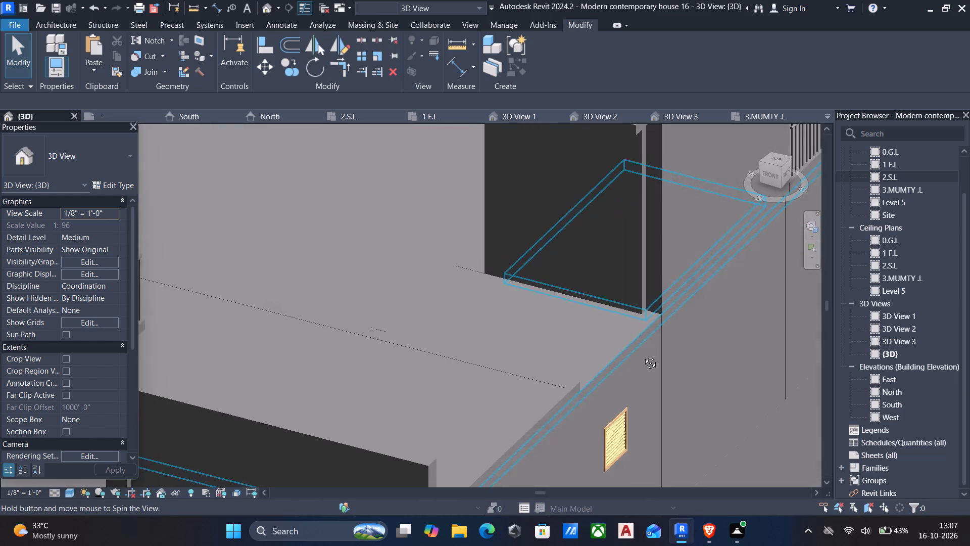
shift+middle_drag(643, 355, 536, 374)
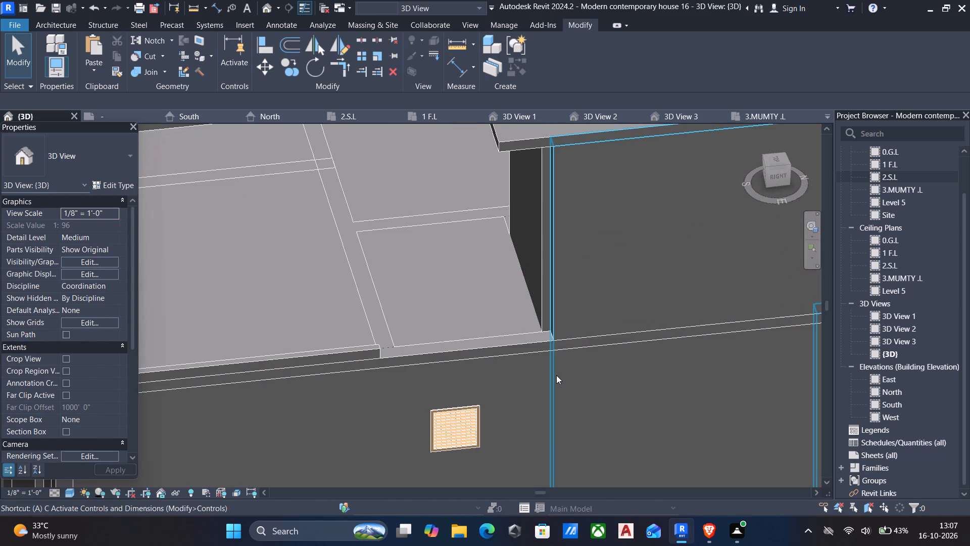
key(a)
key(l)
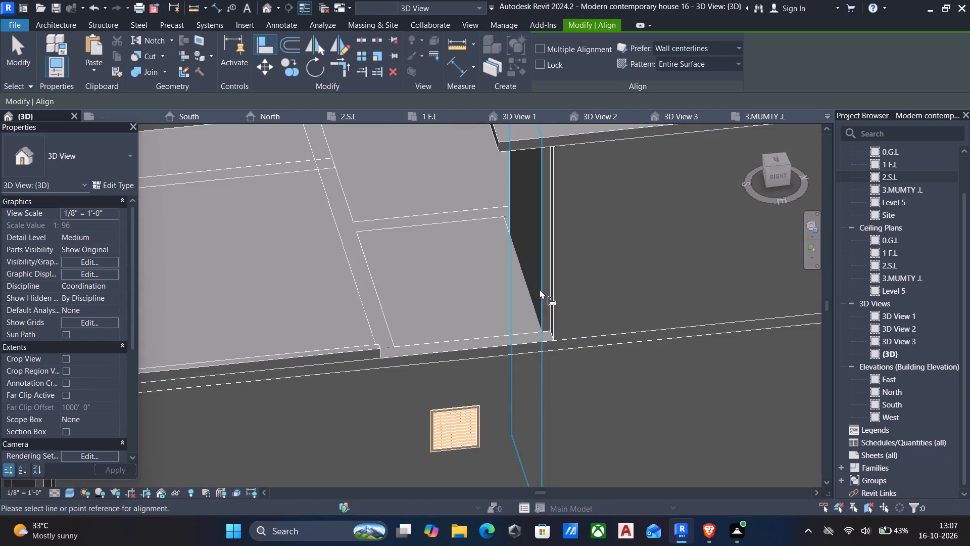
click(540, 289)
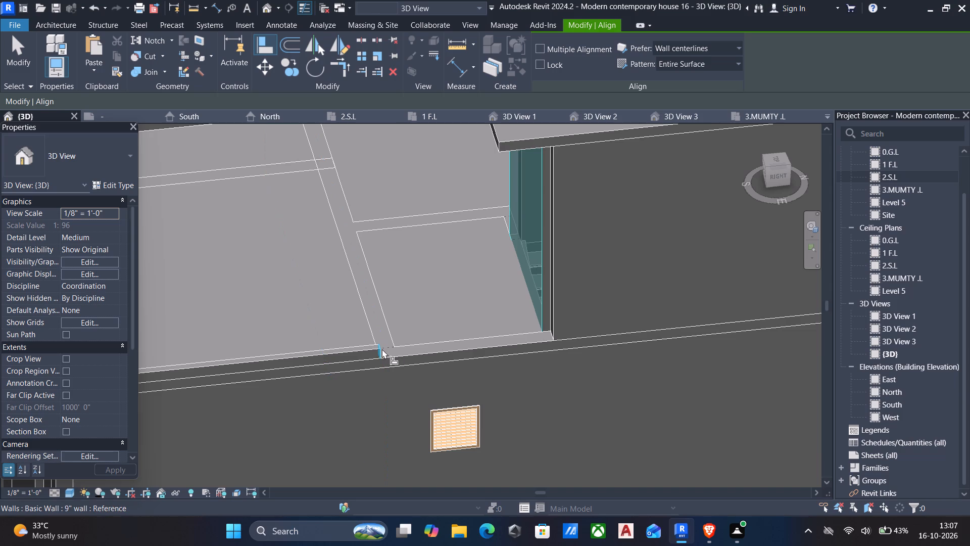
click(381, 349)
key(Escape)
scroll(524, 361, down, 5)
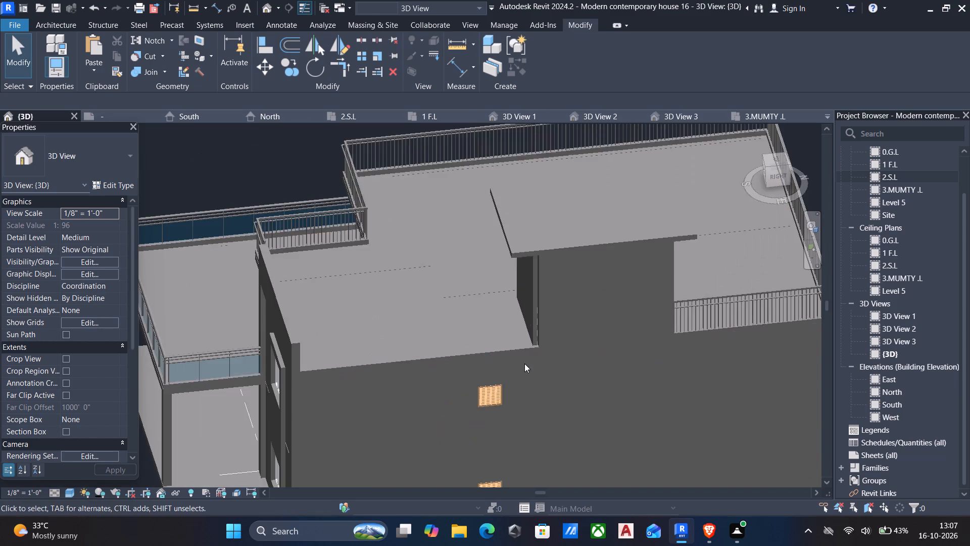
shift+middle_drag(513, 348, 618, 324)
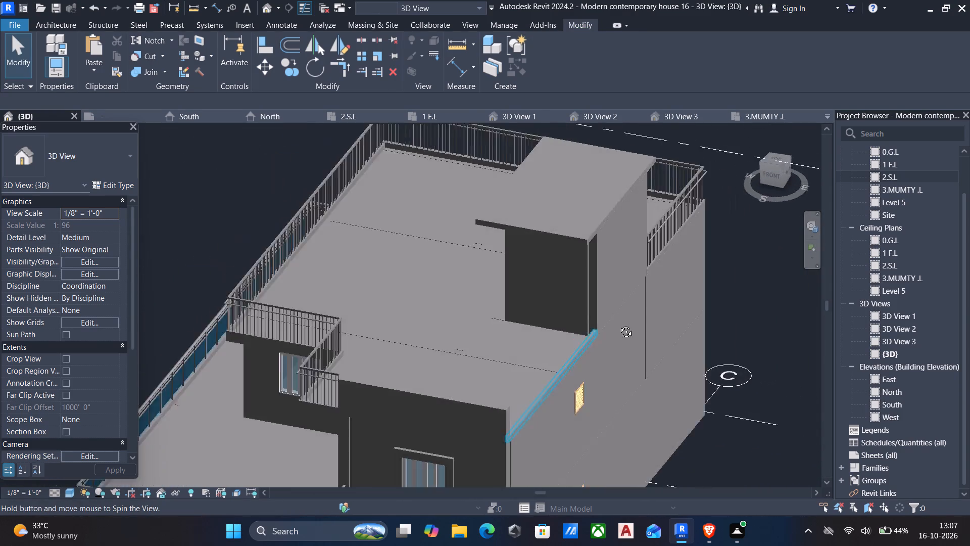
Examine the new roof curb and its junction with the stair tower from the front and side in 3D.
shift+middle_drag(618, 324, 673, 311)
scroll(617, 312, up, 2)
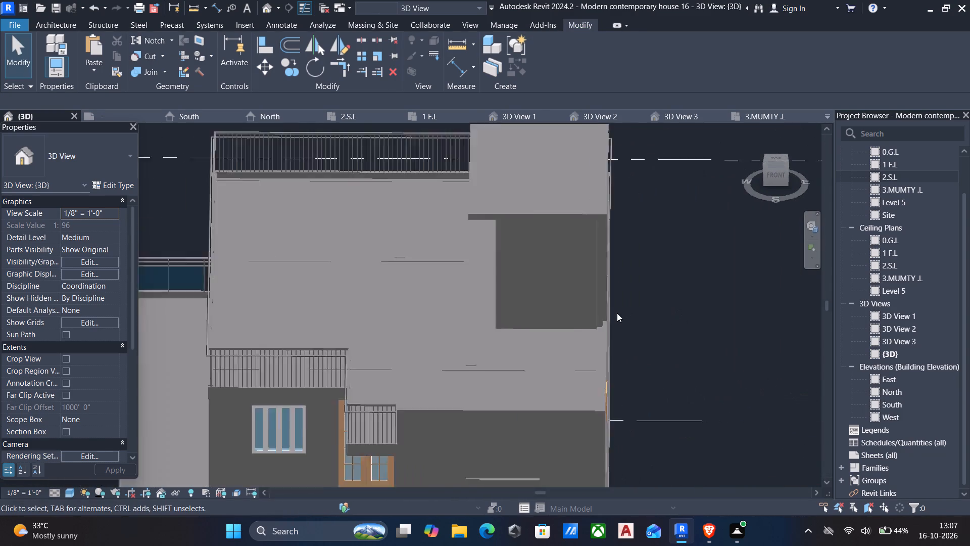
scroll(617, 313, up, 2)
shift+middle_drag(616, 327, 446, 337)
scroll(443, 337, down, 5)
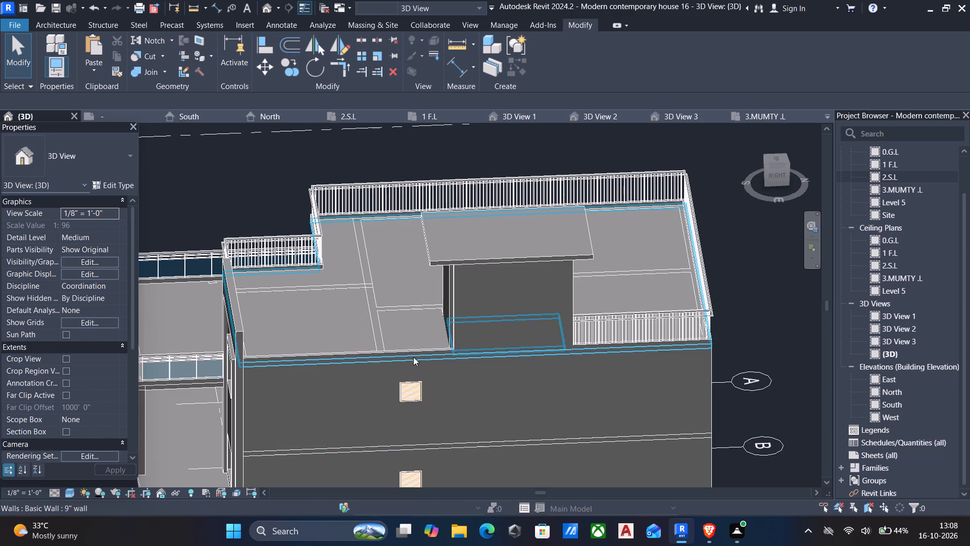
middle_drag(427, 341, 449, 323)
Draw a Guardrail - Rectangular railing on 2.S.L along the new curb, from its stair-tower end to its front end, about 20' 11" long.
click(895, 177)
double_click(888, 177)
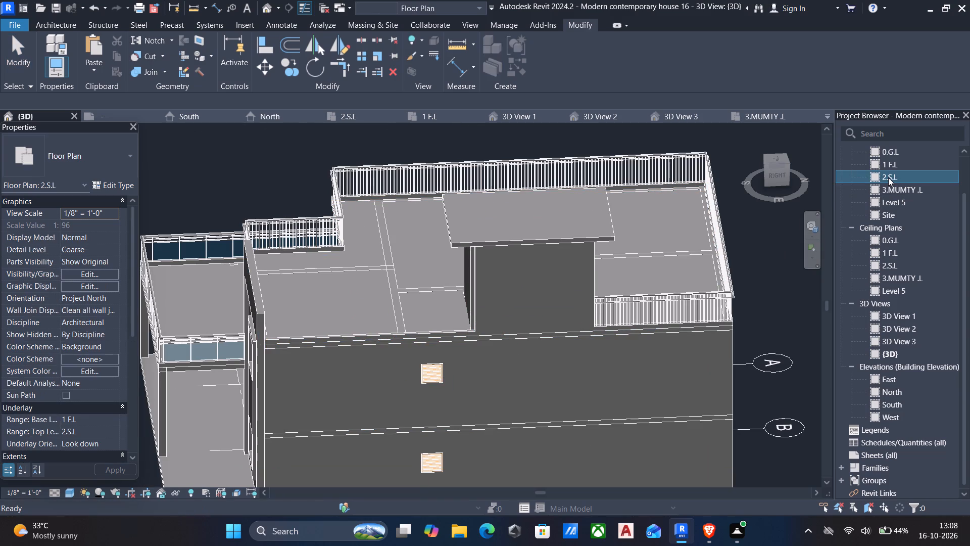
scroll(380, 359, down, 13)
middle_drag(381, 374, 389, 361)
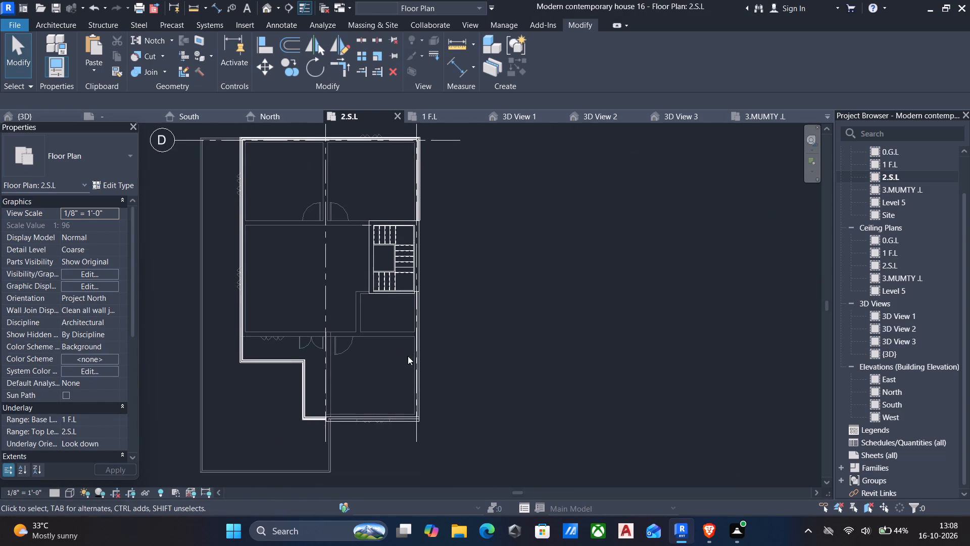
scroll(411, 391, up, 5)
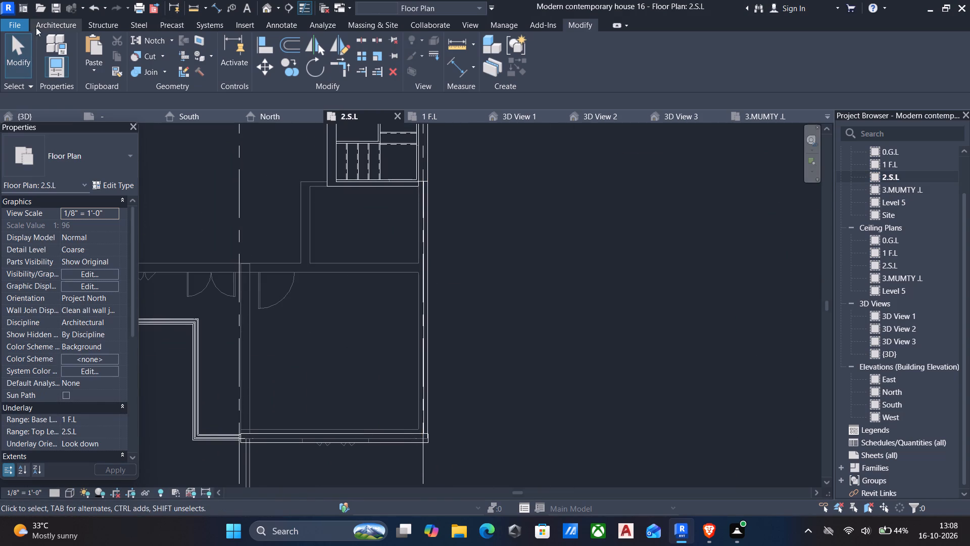
click(51, 23)
click(408, 47)
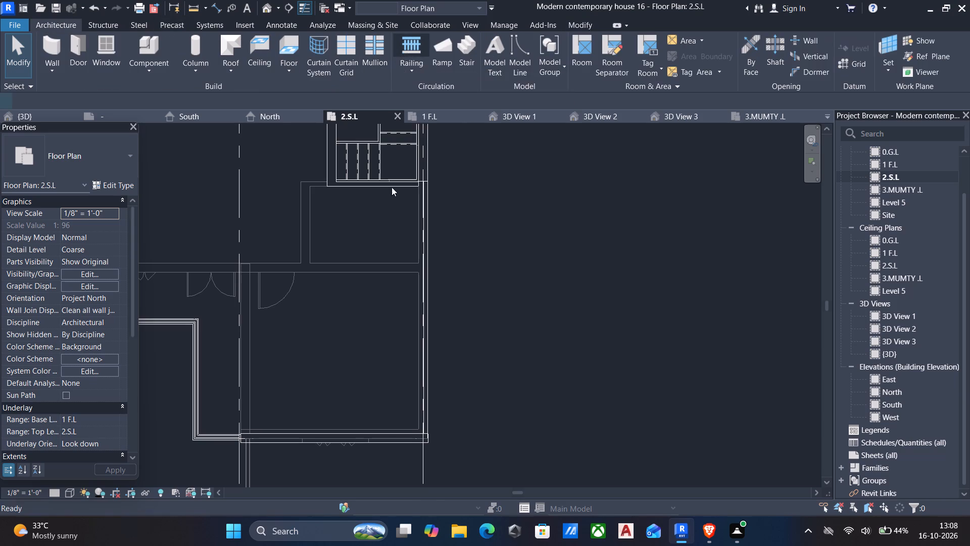
scroll(440, 215, up, 6)
middle_drag(423, 188, 425, 232)
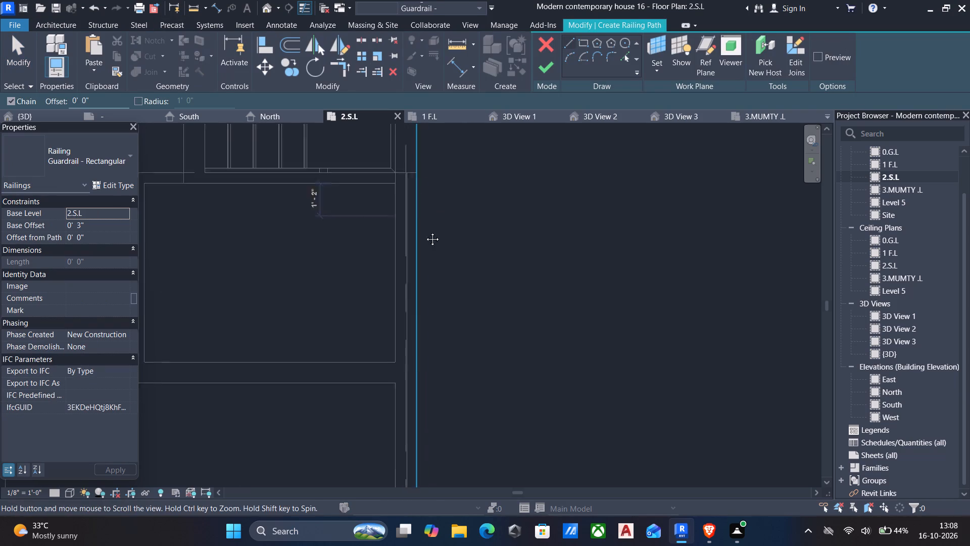
middle_drag(425, 232, 428, 251)
scroll(425, 200, up, 5)
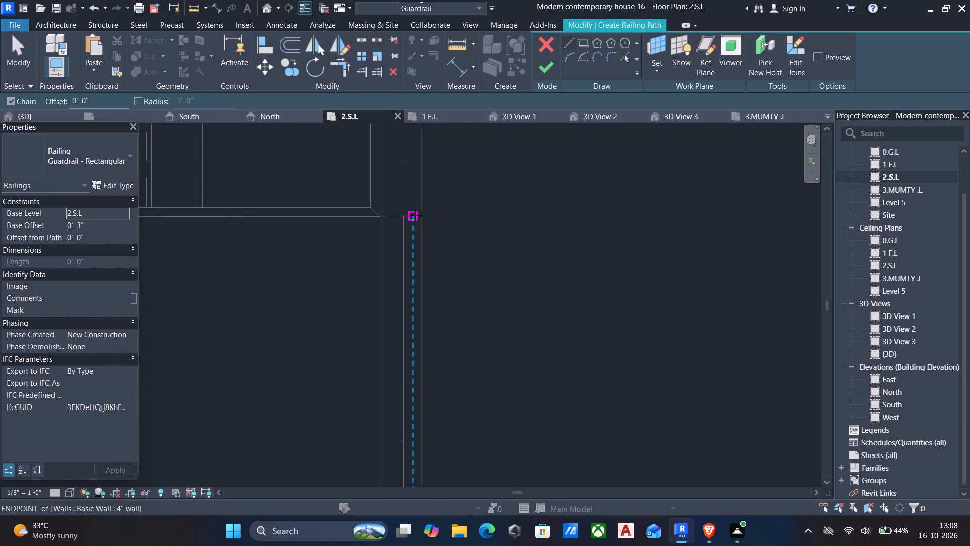
click(413, 215)
scroll(395, 300, down, 6)
middle_drag(399, 343, 389, 232)
middle_drag(388, 389, 389, 216)
scroll(390, 217, up, 1)
middle_drag(389, 216, 390, 203)
middle_drag(383, 374, 378, 238)
scroll(382, 392, up, 5)
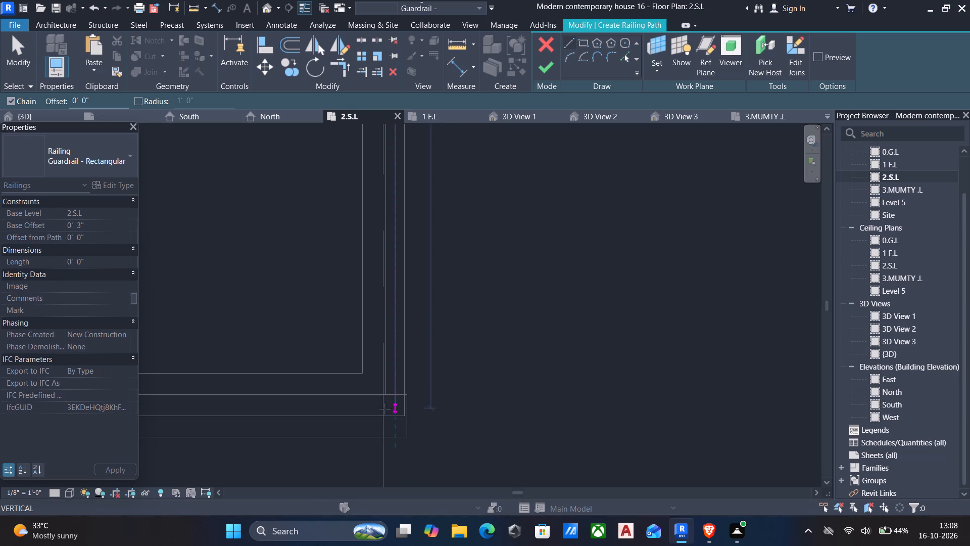
click(395, 393)
key(Escape)
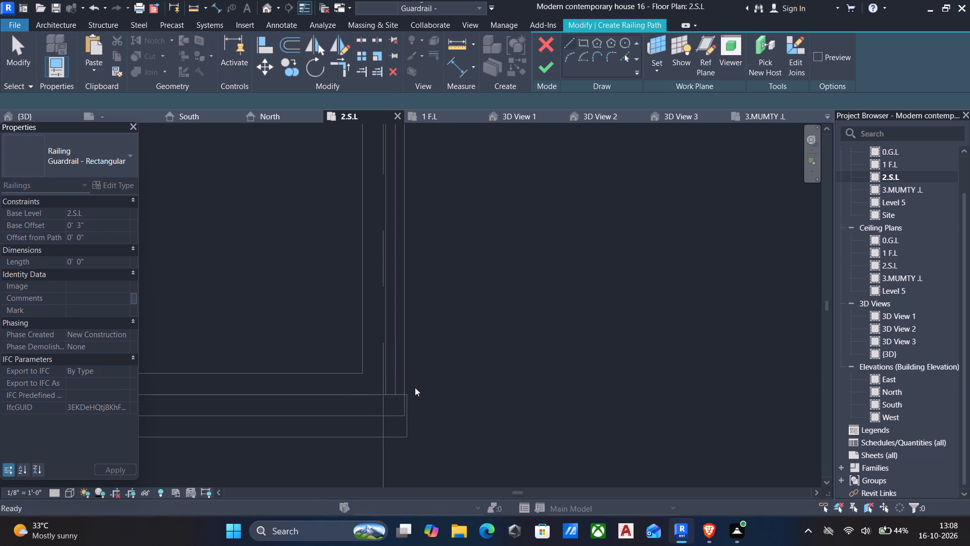
click(544, 70)
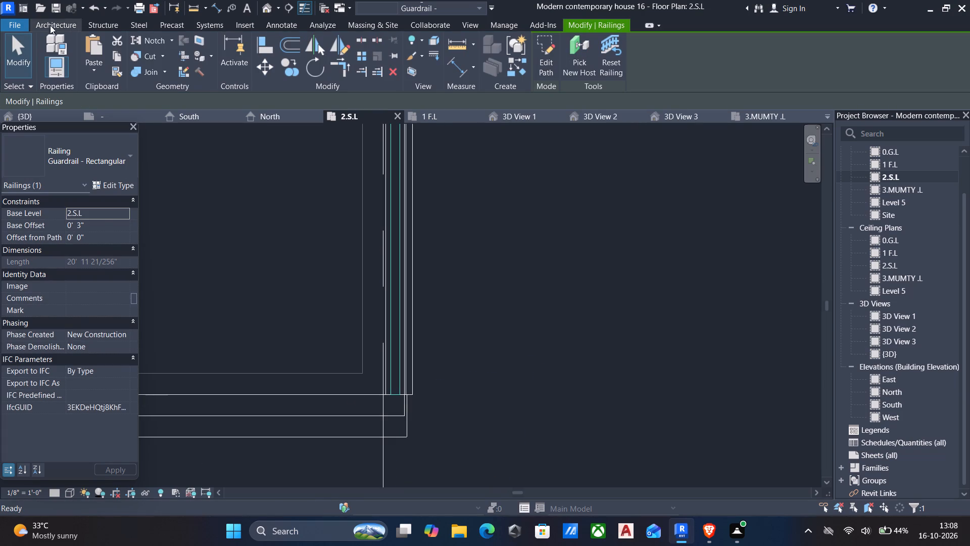
Examine the house with its new roof guardrail in the default 3D view.
click(261, 9)
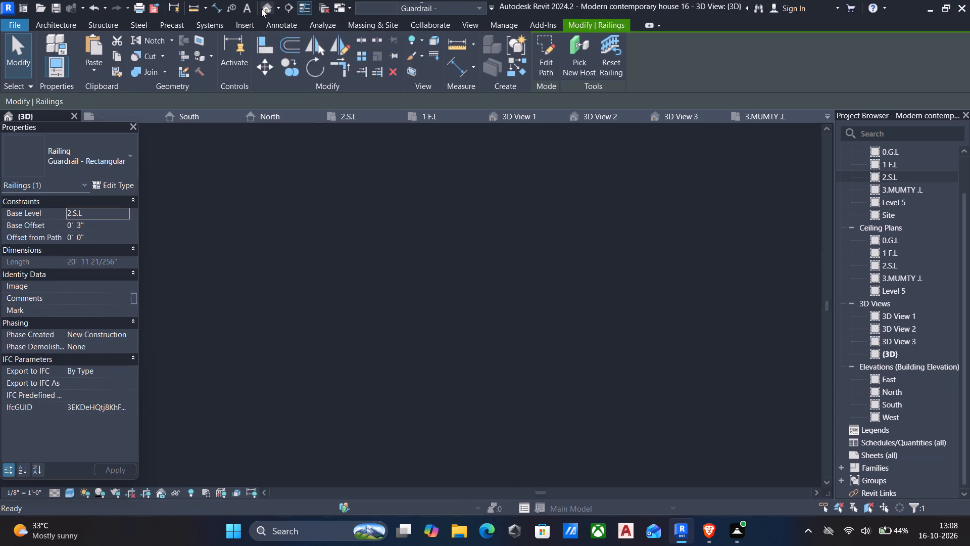
scroll(351, 252, down, 4)
shift+middle_drag(351, 252, 615, 169)
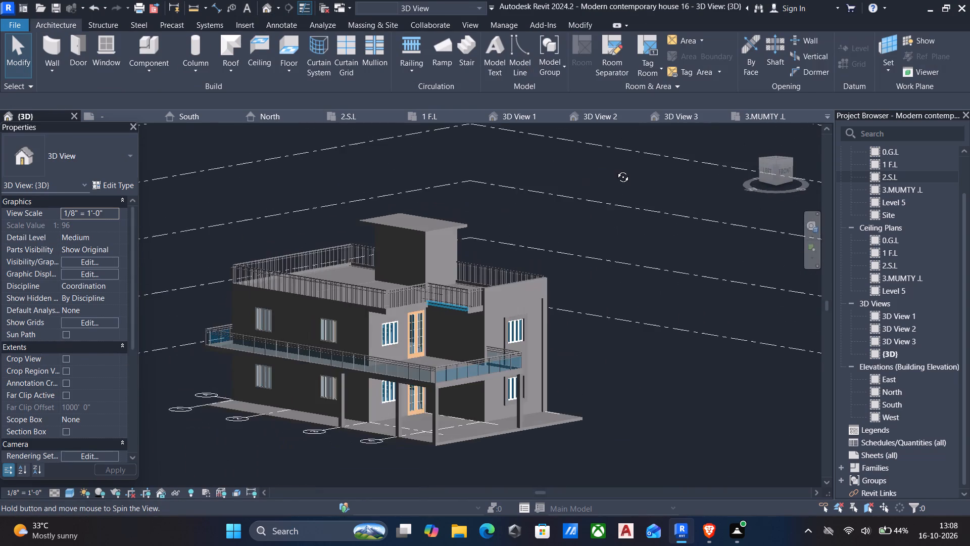
shift+middle_drag(615, 169, 604, 181)
scroll(603, 187, down, 3)
shift+middle_drag(586, 296, 597, 247)
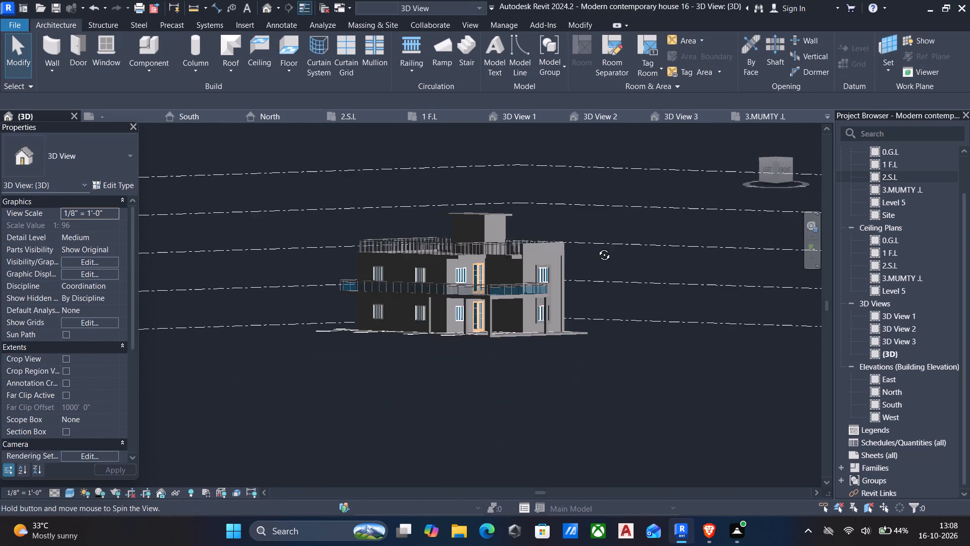
shift+middle_drag(597, 247, 587, 248)
Place a matching 4' x 8' full-glass double door, copied from the balcony door, centred in the stair tower's wall facing the roof terrace.
scroll(489, 289, up, 4)
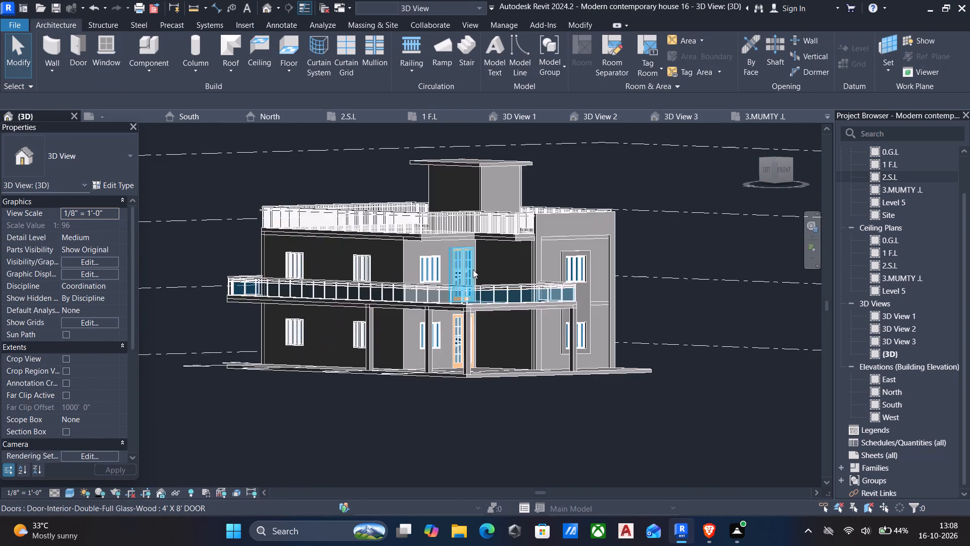
scroll(470, 267, up, 4)
click(463, 266)
middle_drag(463, 266, 461, 362)
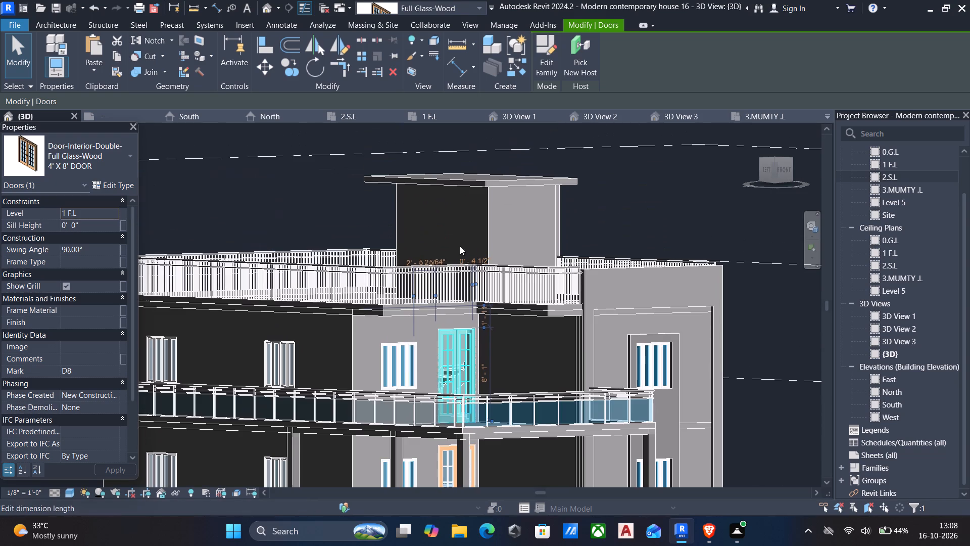
text(cs)
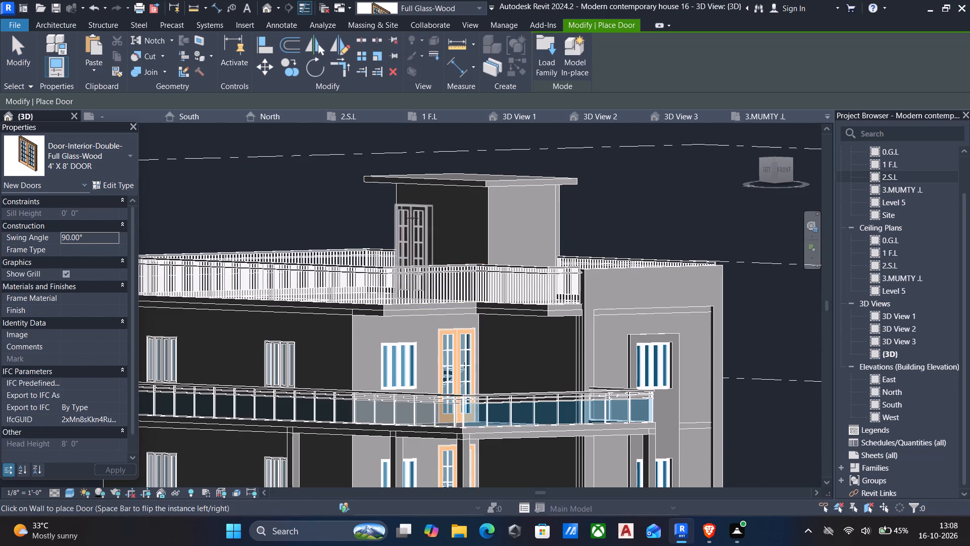
click(449, 208)
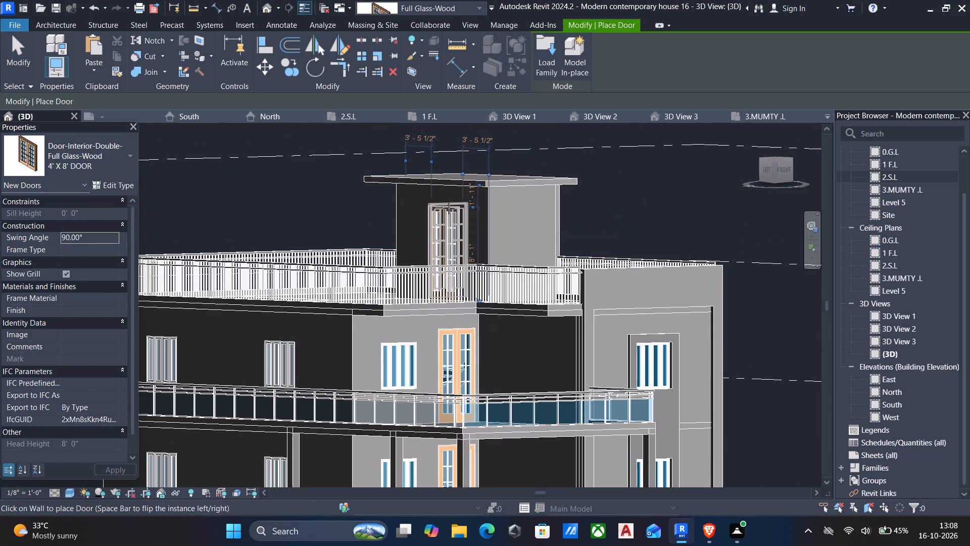
key(Escape)
key(Escape)
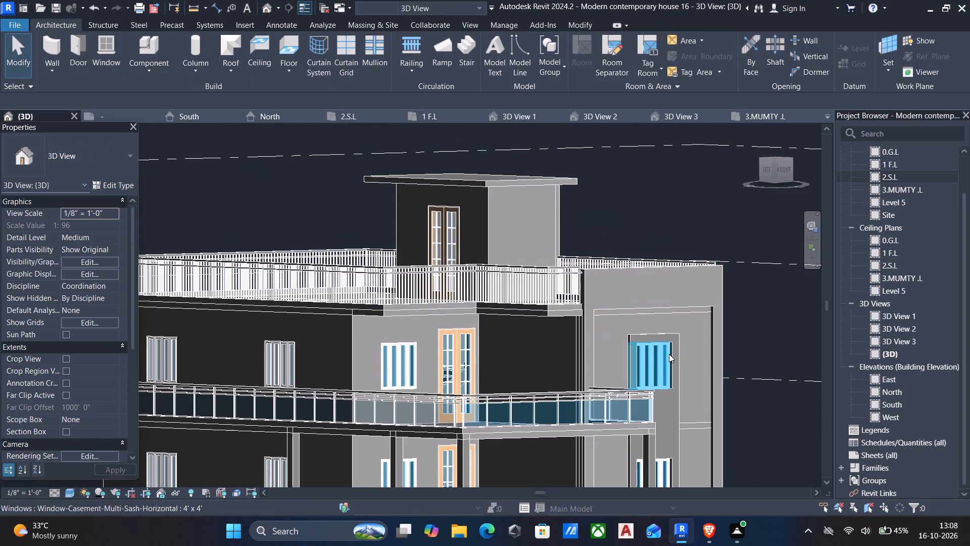
Place a matching 4' x 4' multi-sash casement window, based on the upper front window, in the stair tower's front wall.
click(660, 354)
text(cs)
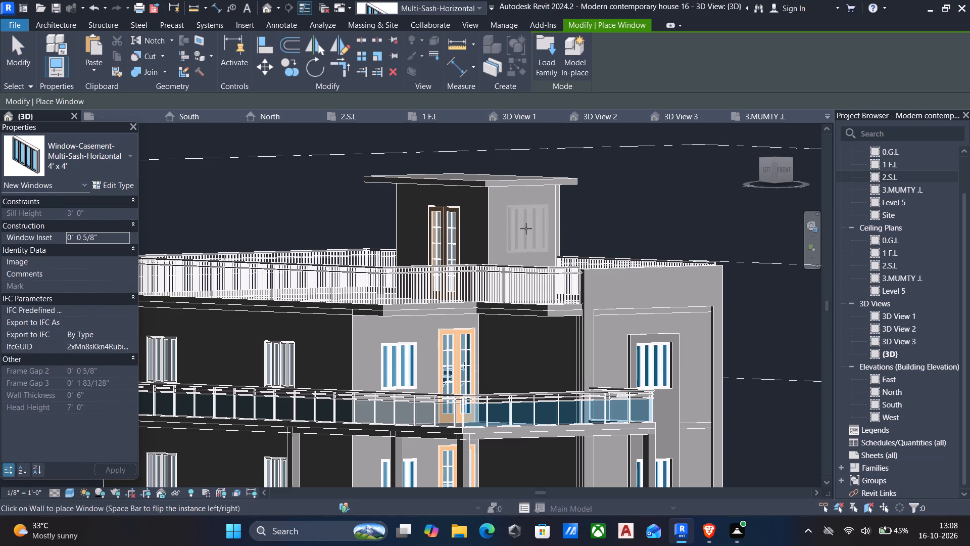
click(525, 230)
key(Escape)
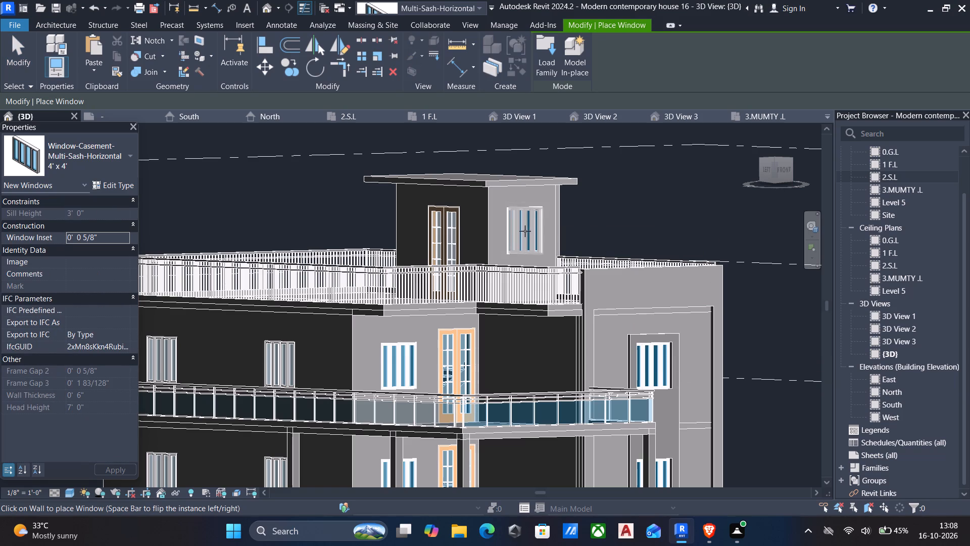
key(Escape)
Set the sill height of the stair tower's front window to 3'.
scroll(537, 258, down, 3)
shift+middle_drag(523, 259, 555, 296)
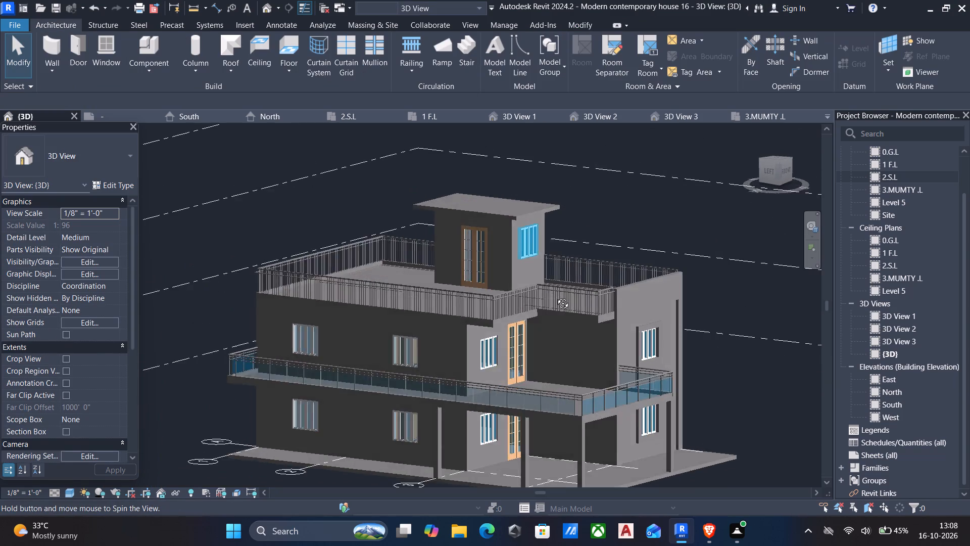
shift+middle_drag(555, 296, 469, 302)
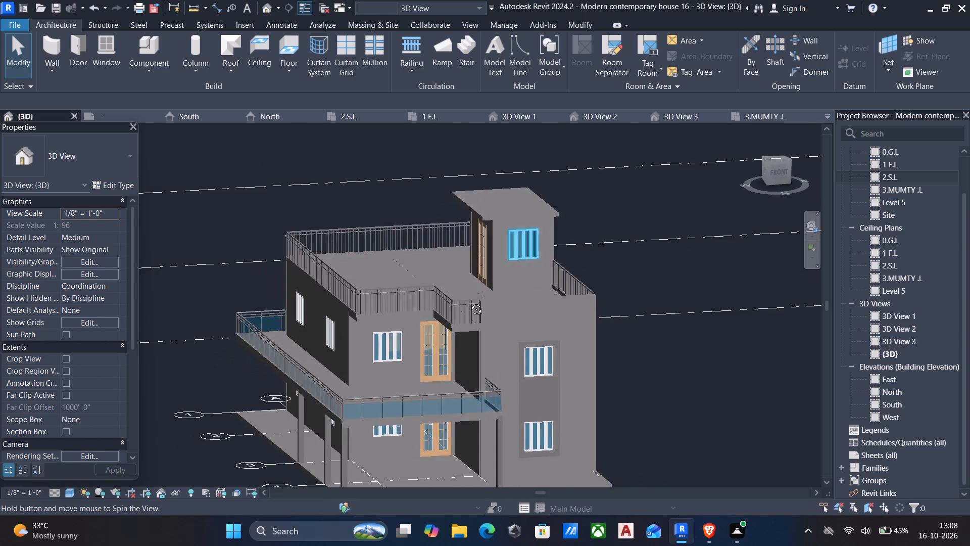
shift+middle_drag(469, 302, 458, 280)
click(514, 250)
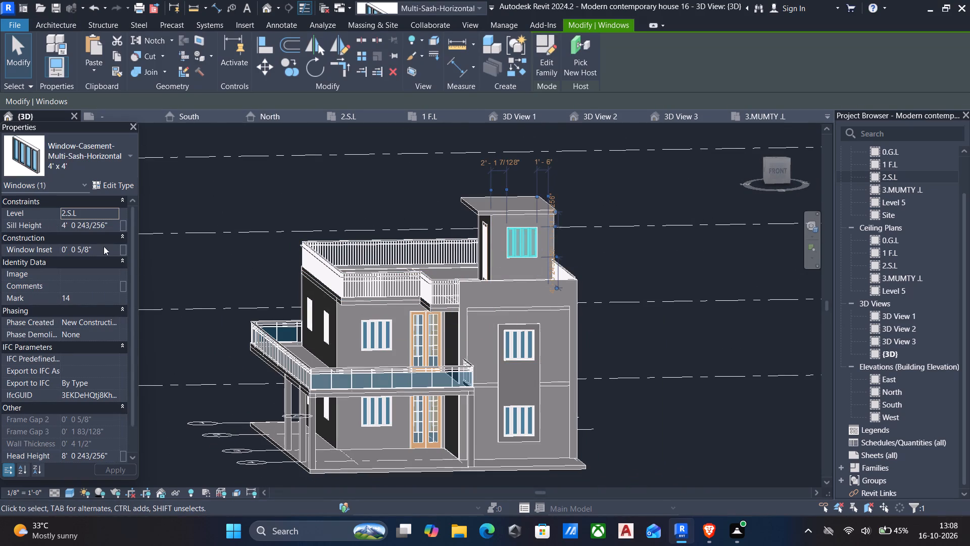
click(109, 229)
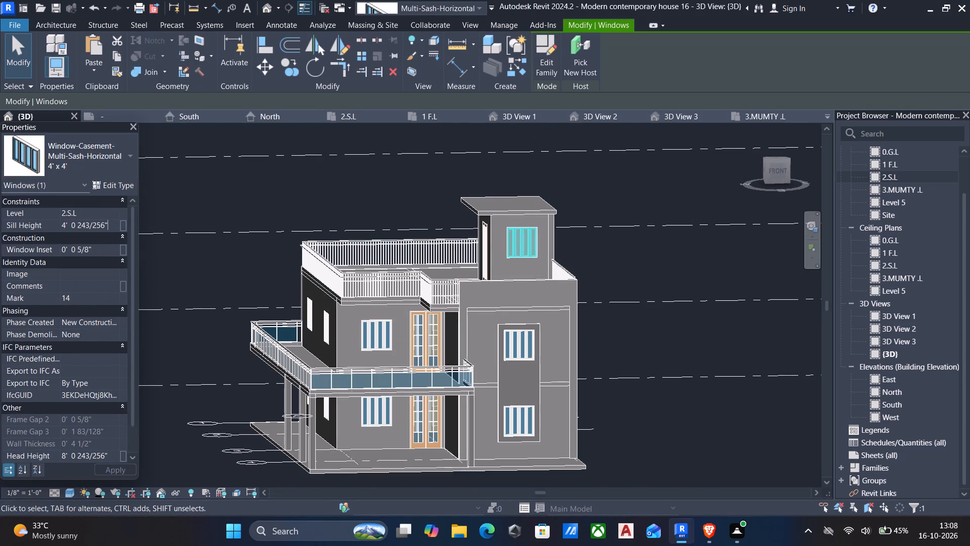
drag(111, 227, 0, 218)
click(112, 224)
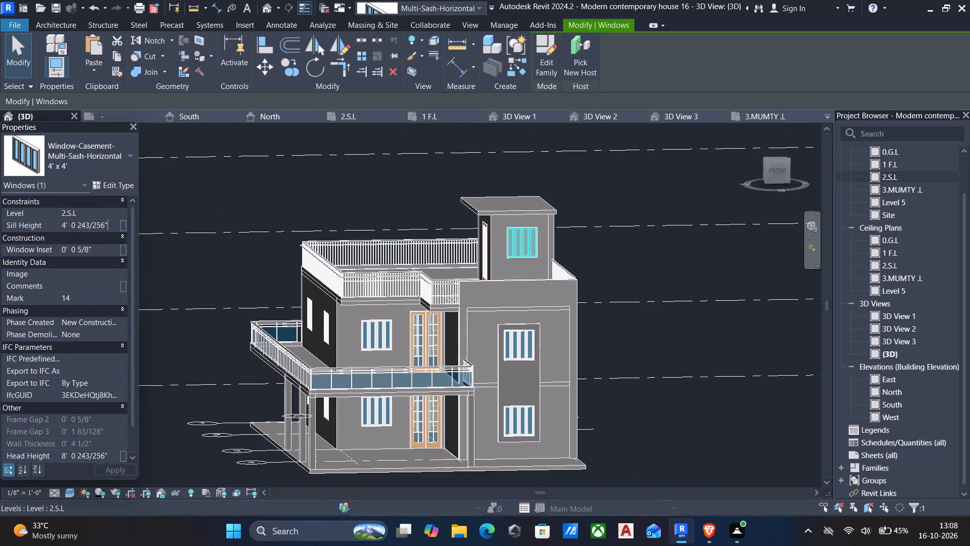
drag(112, 224, 0, 213)
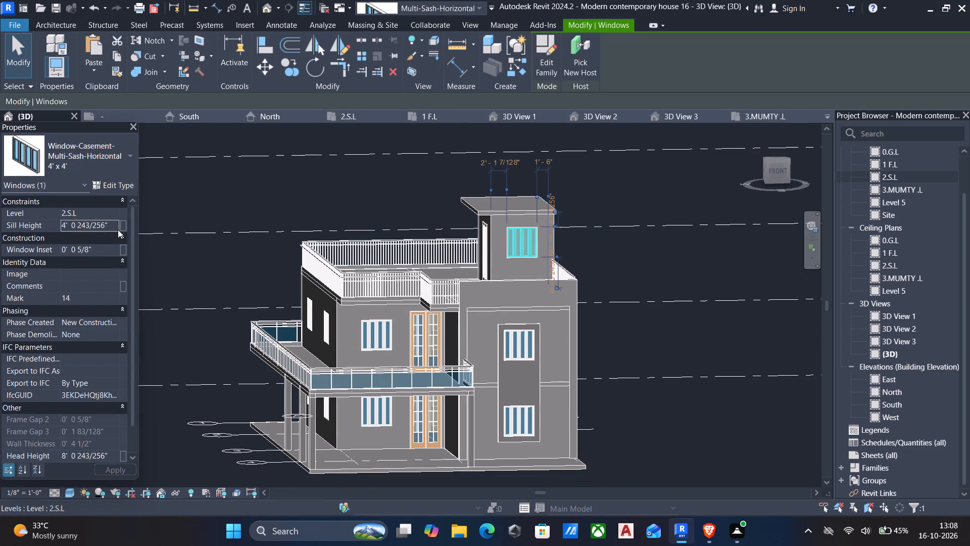
click(118, 230)
text(3')
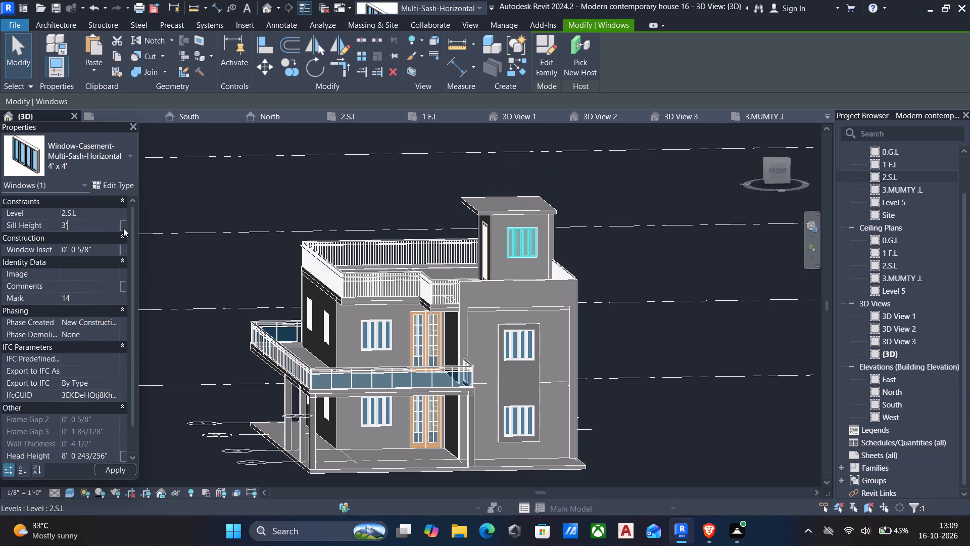
key(Escape)
Examine the whole house from several sides in 3D, including the stair tower's new door and window.
scroll(424, 257, down, 3)
shift+middle_drag(447, 276, 496, 292)
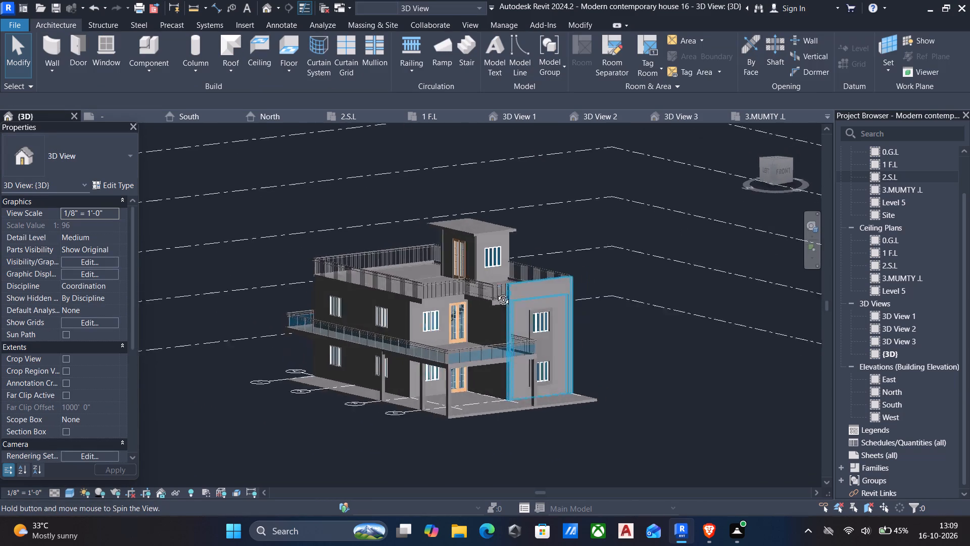
shift+middle_drag(496, 292, 668, 290)
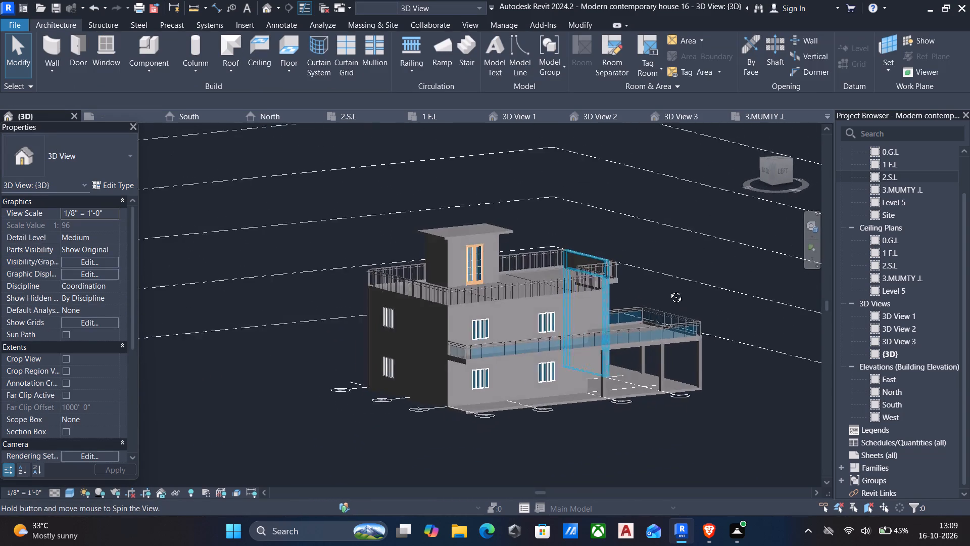
shift+middle_drag(668, 290, 474, 322)
scroll(462, 333, down, 3)
shift+middle_drag(429, 361, 430, 349)
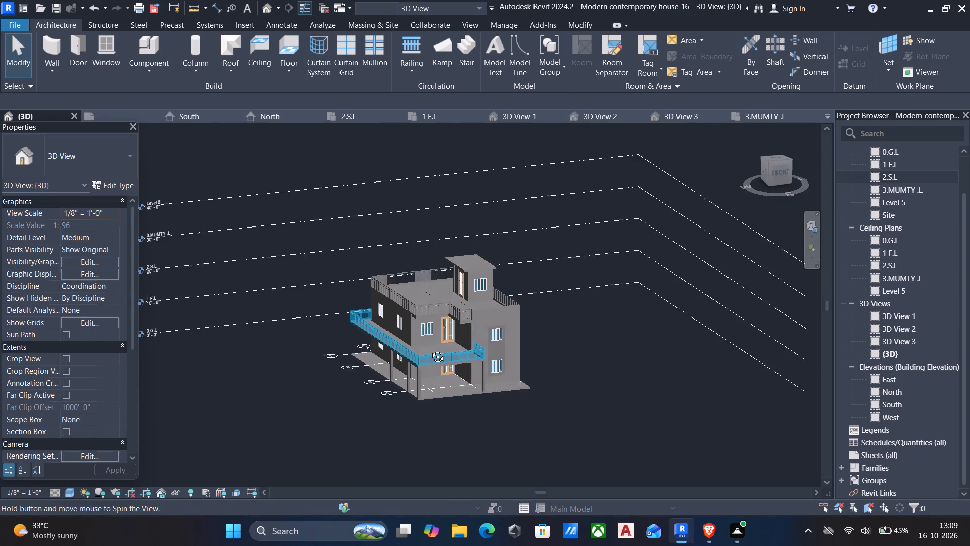
shift+middle_drag(430, 349, 430, 348)
scroll(431, 359, up, 5)
middle_drag(329, 353, 319, 392)
shift+middle_drag(330, 389, 343, 386)
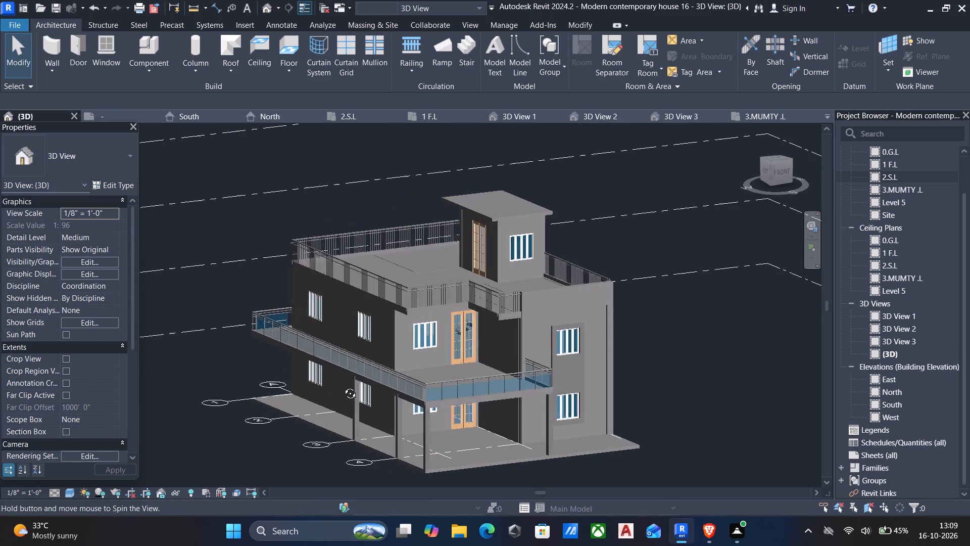
shift+middle_drag(343, 386, 345, 385)
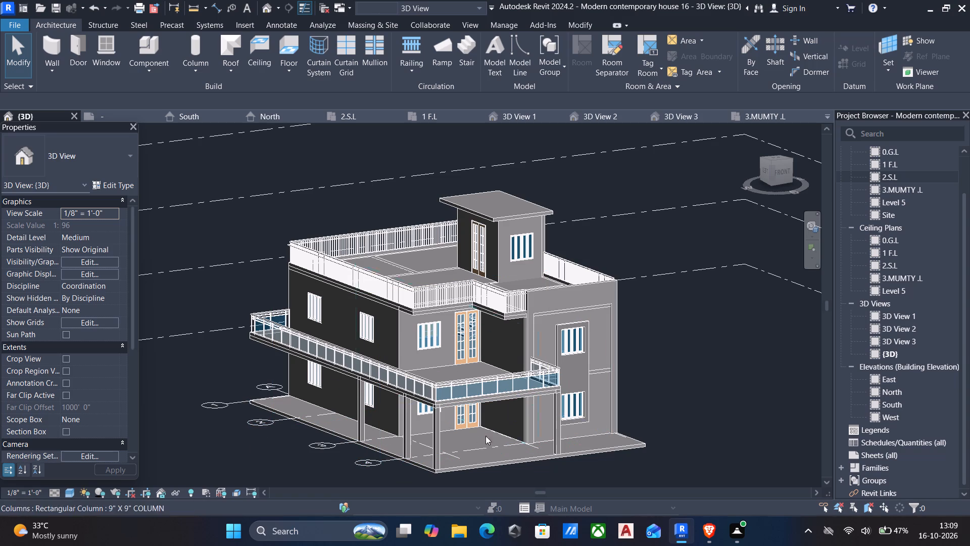
Edit the front facade's window surround in place and start a new extrusion with the stair tower's front wall as work plane.
middle_drag(582, 345, 543, 350)
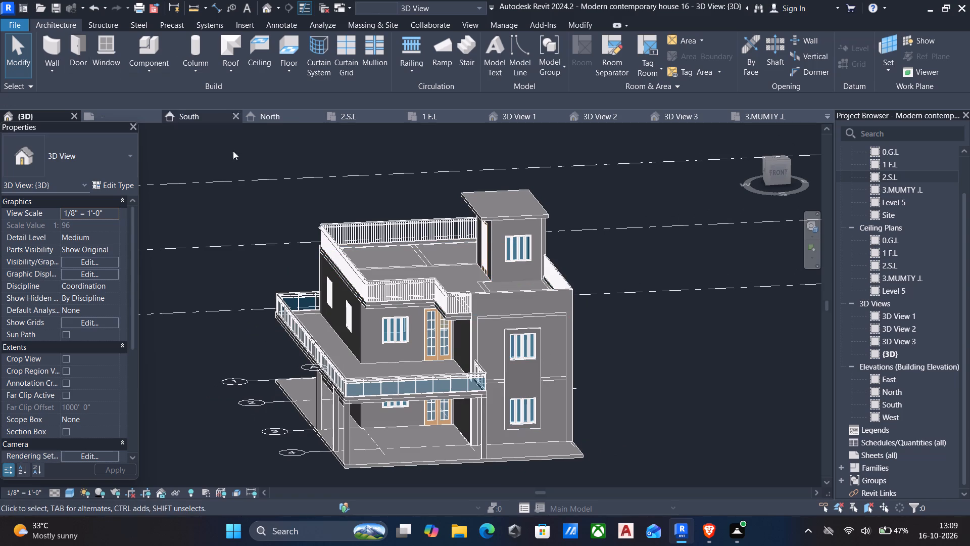
click(508, 338)
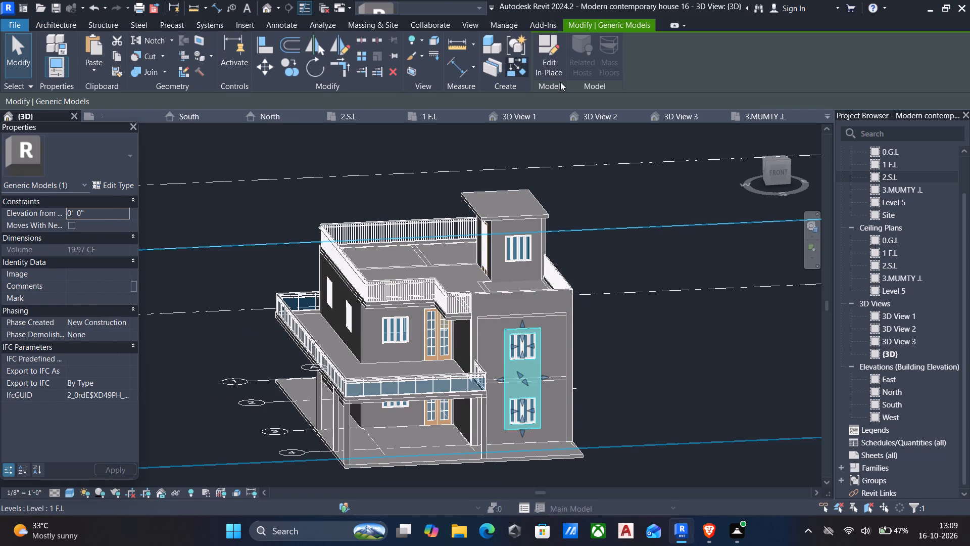
click(555, 63)
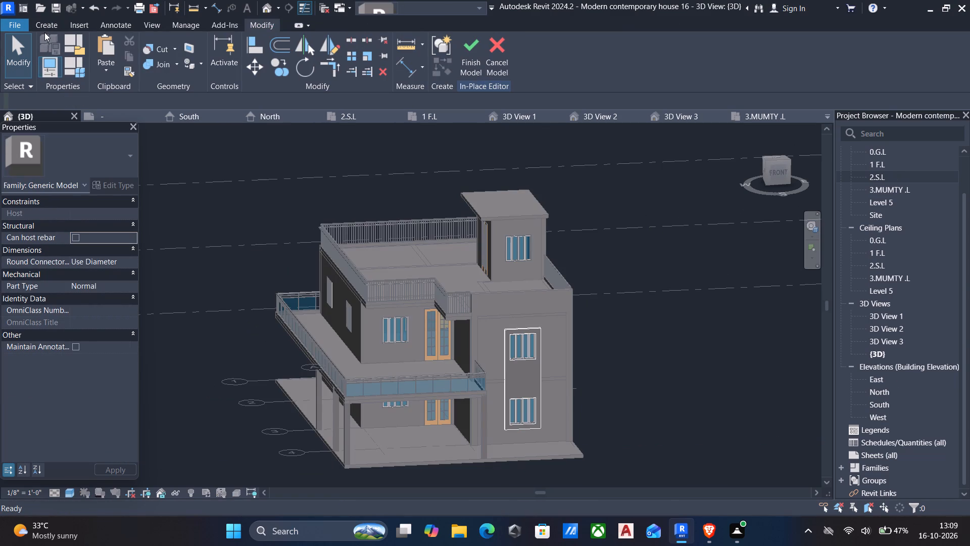
click(44, 27)
click(104, 42)
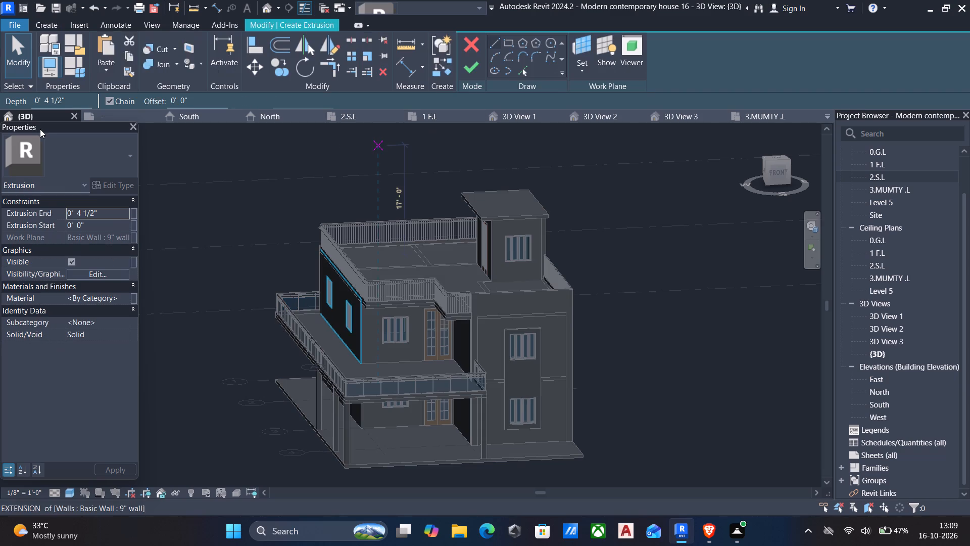
click(584, 69)
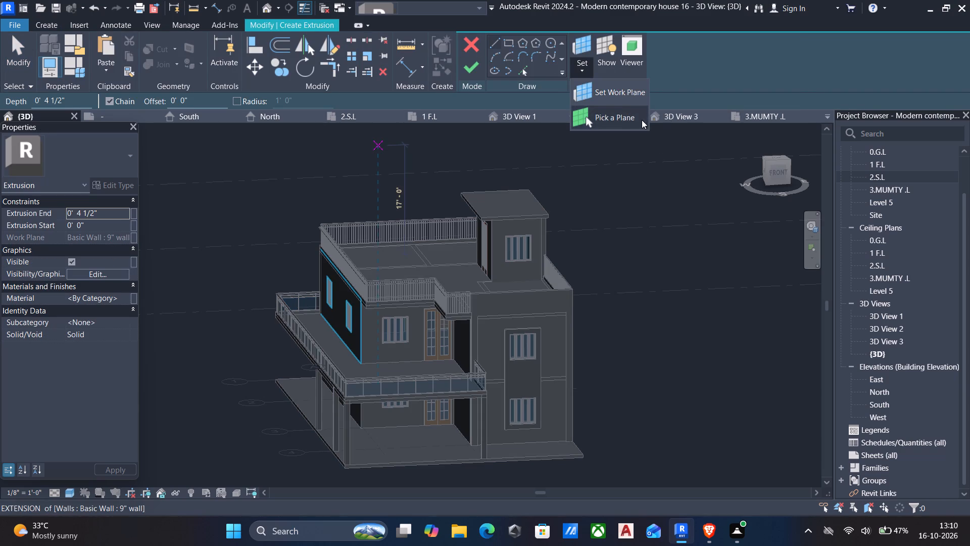
click(630, 121)
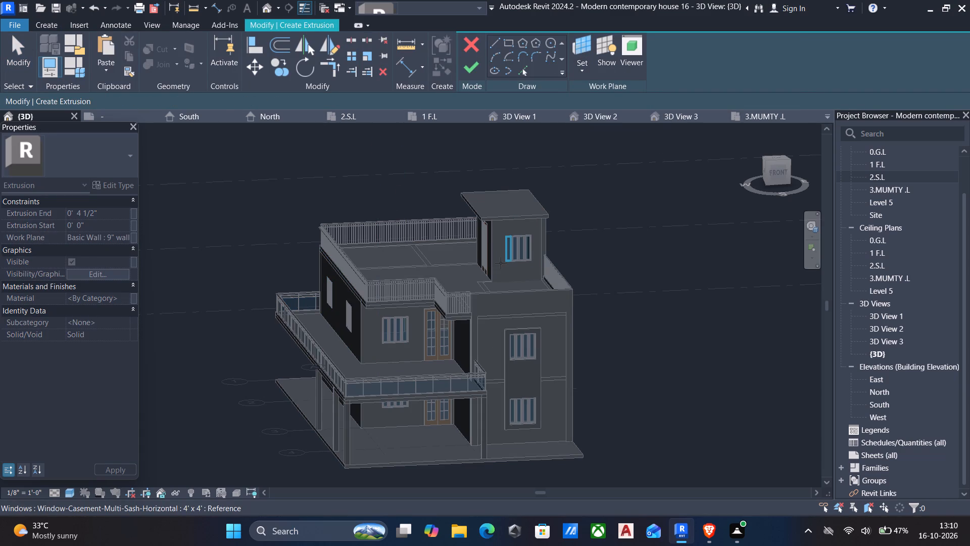
click(501, 263)
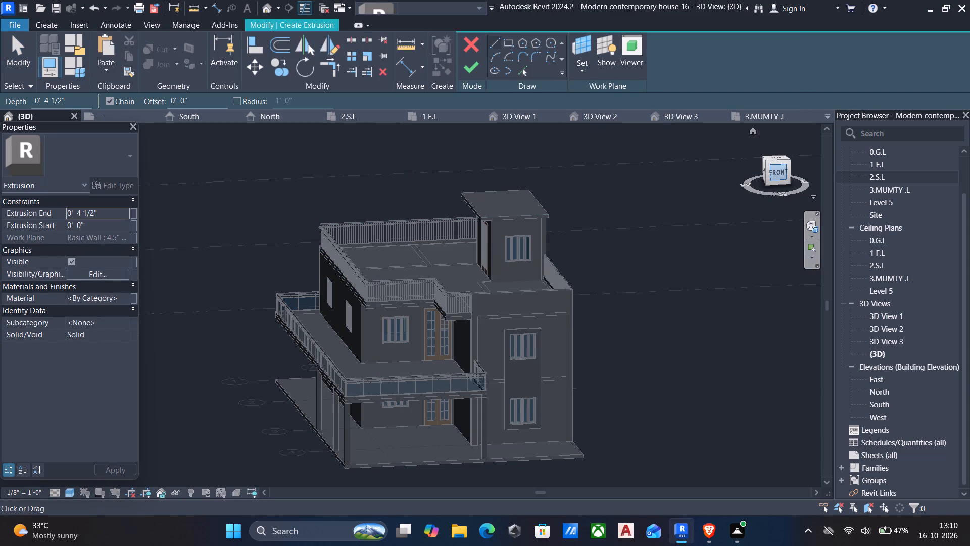
Sketch the extrusion's 4' x 4' inner rectangle along the outline of the stair tower's front window.
click(775, 174)
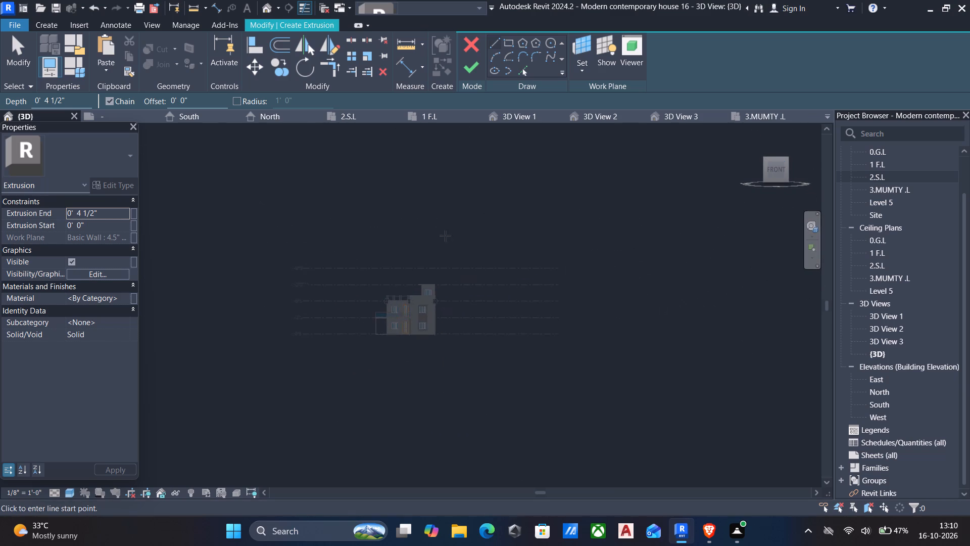
click(510, 41)
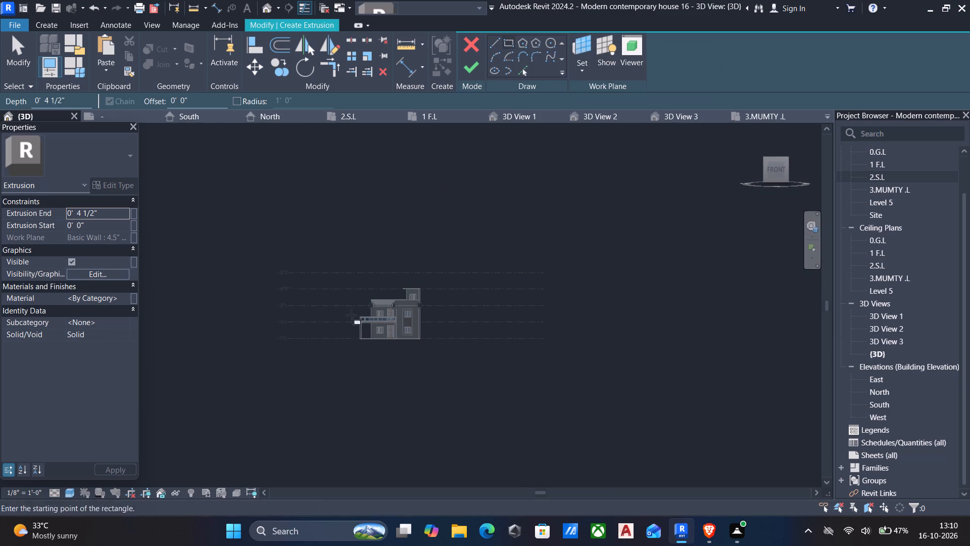
scroll(398, 314, up, 9)
scroll(455, 258, up, 9)
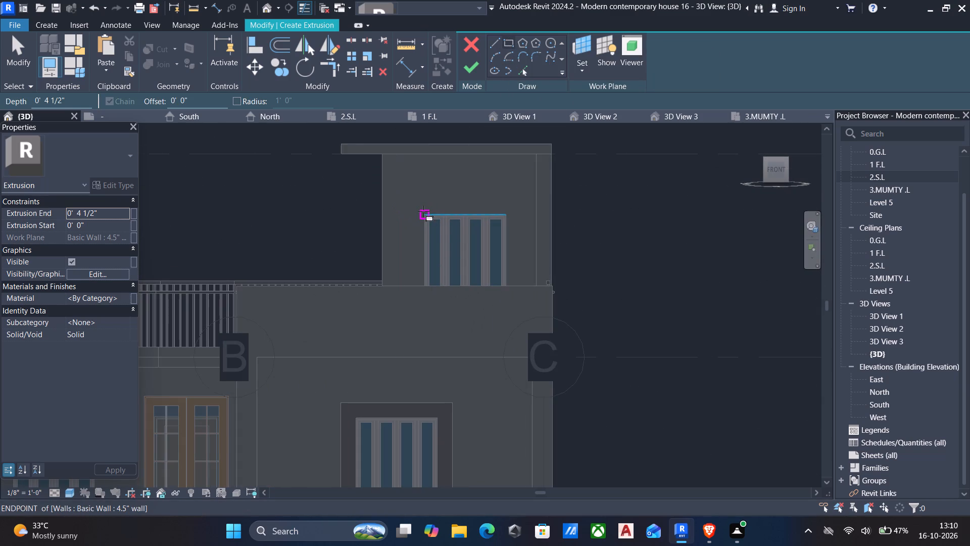
click(423, 211)
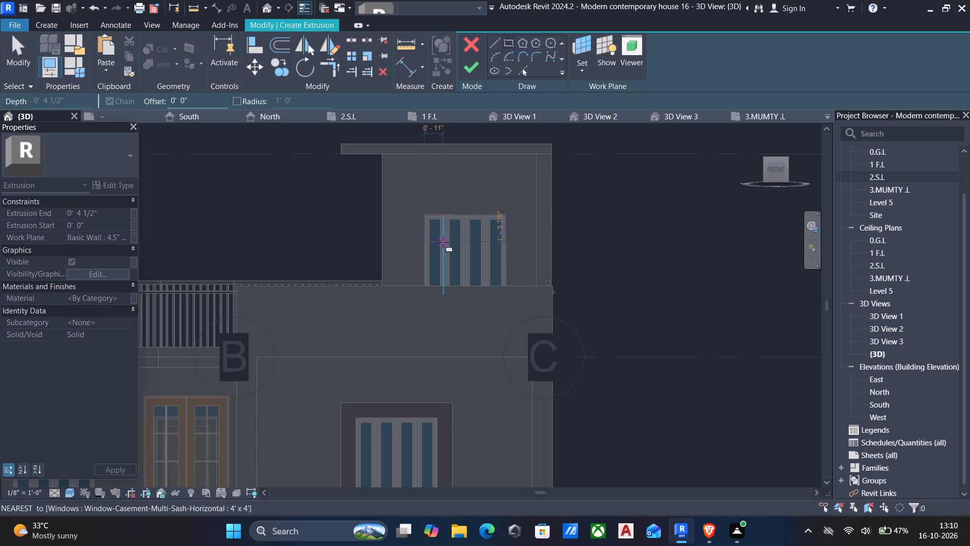
shift+middle_drag(443, 242, 438, 301)
scroll(515, 308, up, 4)
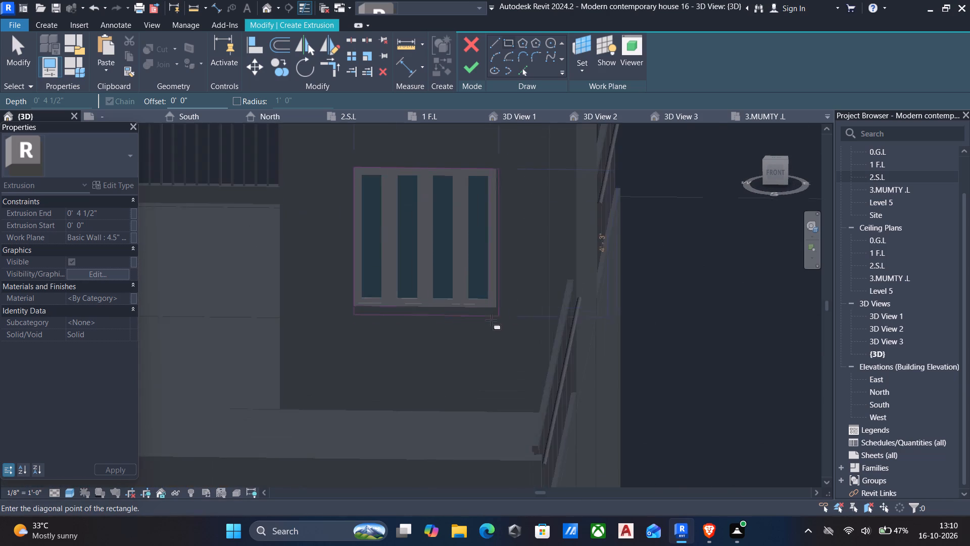
scroll(488, 322, up, 4)
click(506, 298)
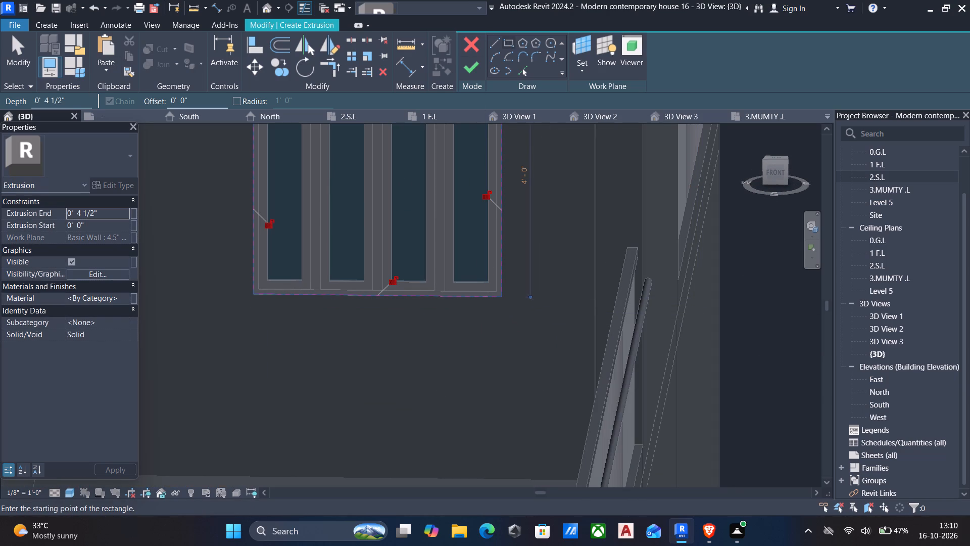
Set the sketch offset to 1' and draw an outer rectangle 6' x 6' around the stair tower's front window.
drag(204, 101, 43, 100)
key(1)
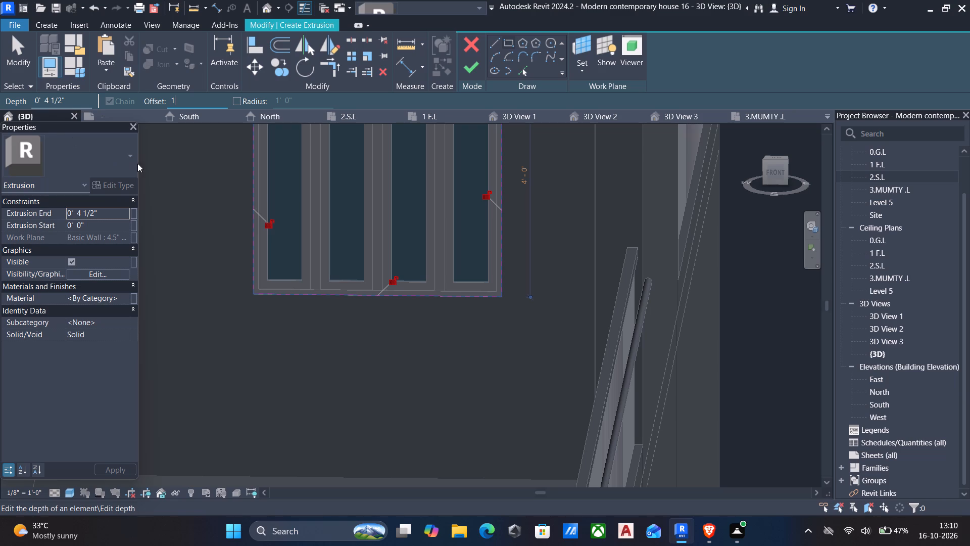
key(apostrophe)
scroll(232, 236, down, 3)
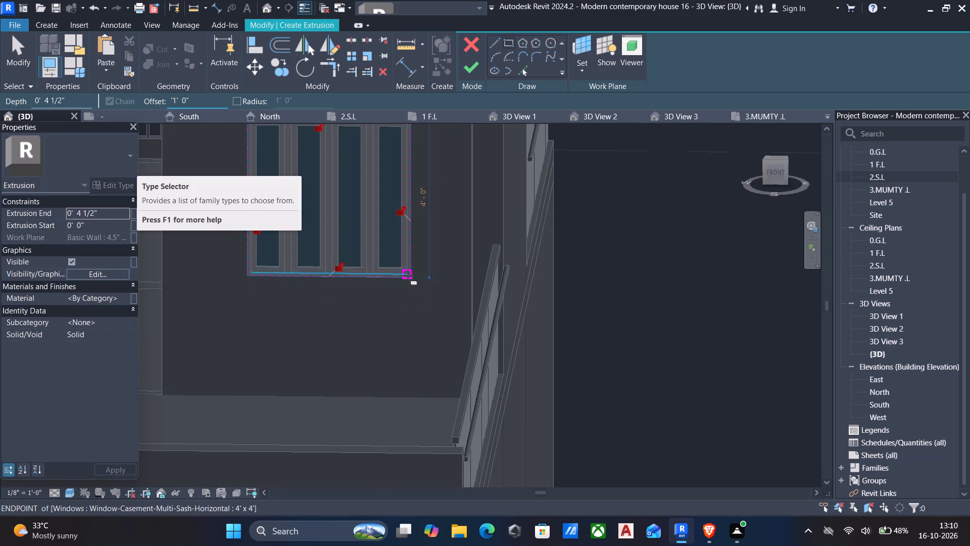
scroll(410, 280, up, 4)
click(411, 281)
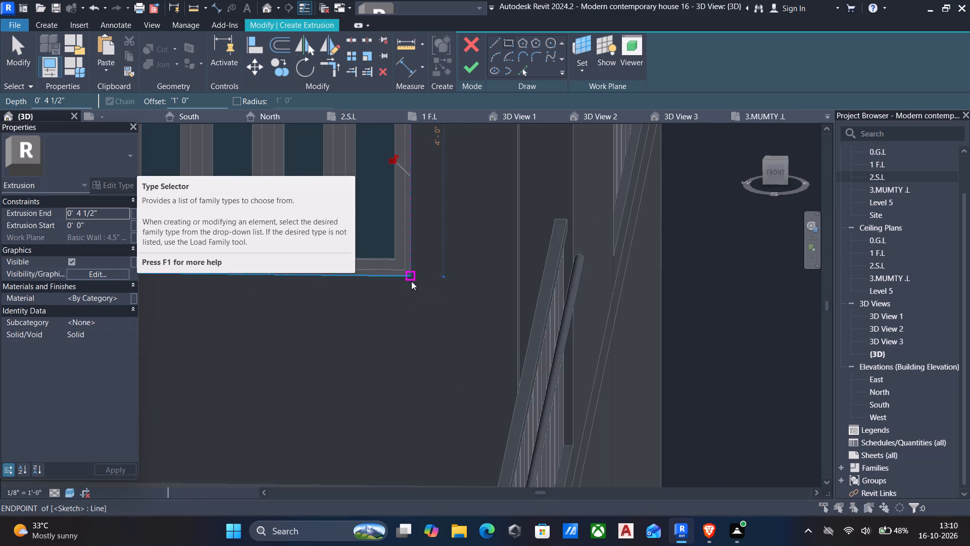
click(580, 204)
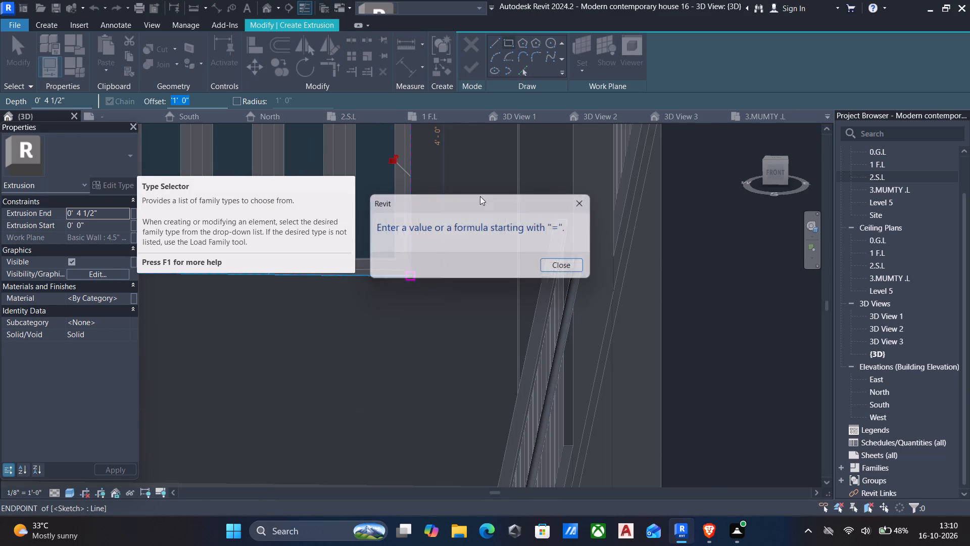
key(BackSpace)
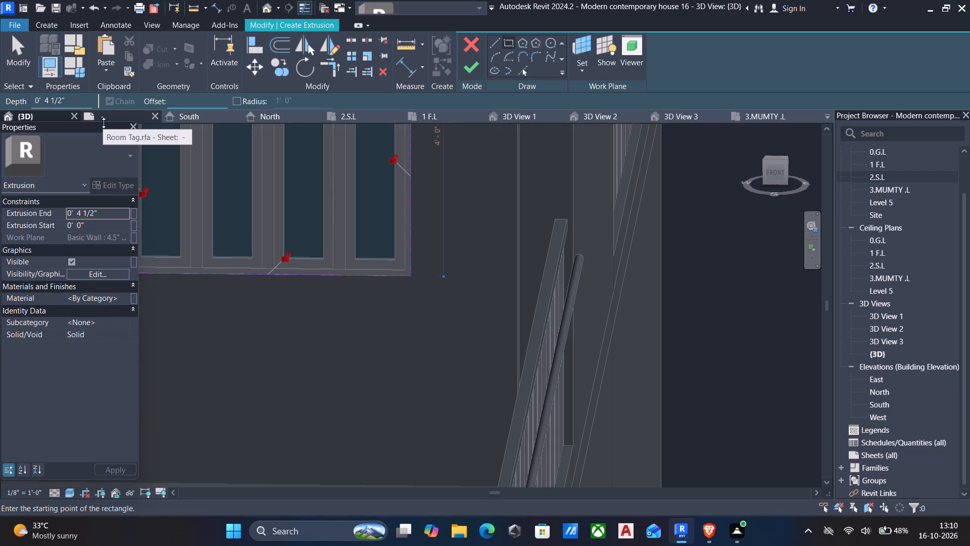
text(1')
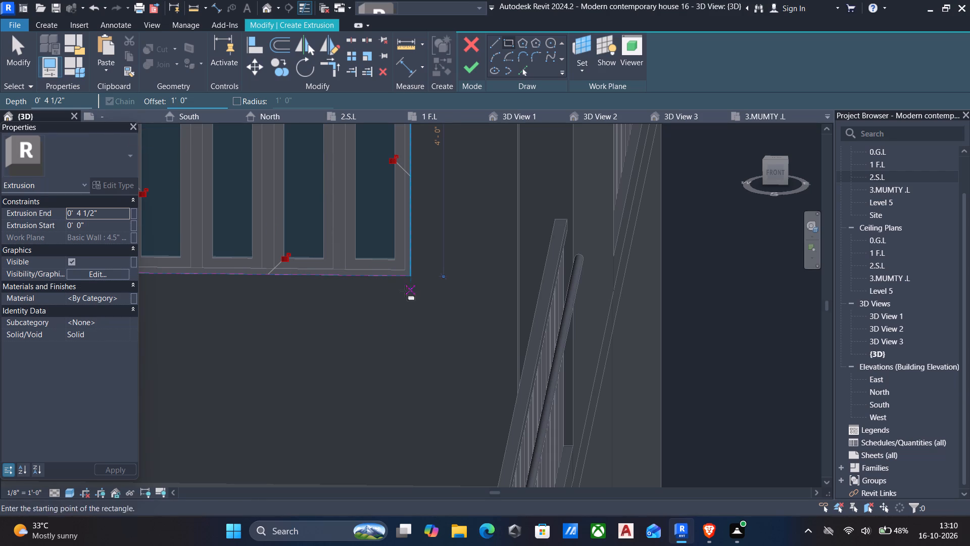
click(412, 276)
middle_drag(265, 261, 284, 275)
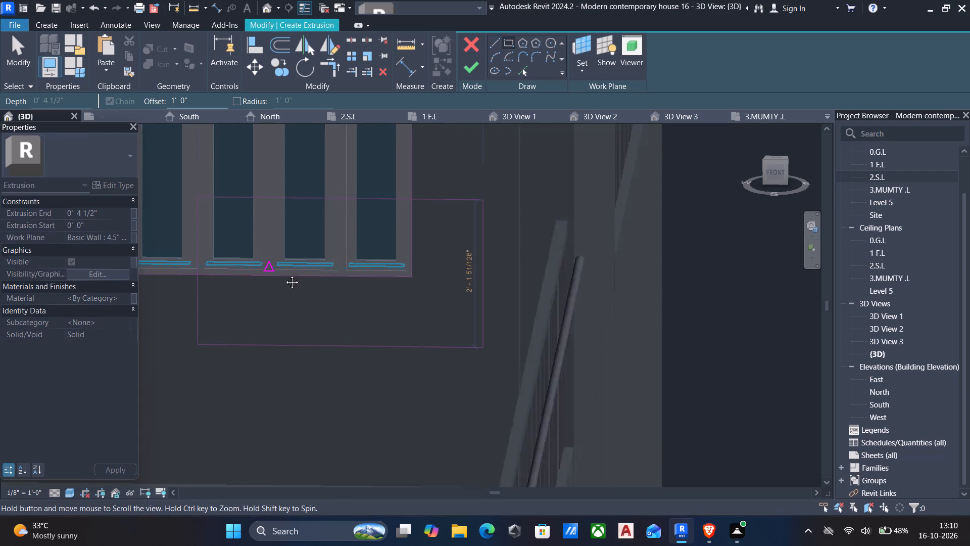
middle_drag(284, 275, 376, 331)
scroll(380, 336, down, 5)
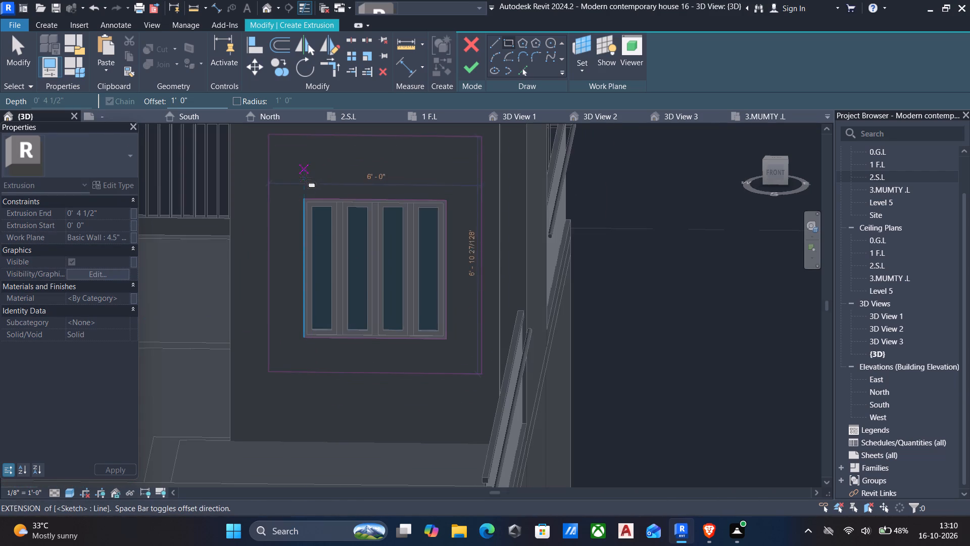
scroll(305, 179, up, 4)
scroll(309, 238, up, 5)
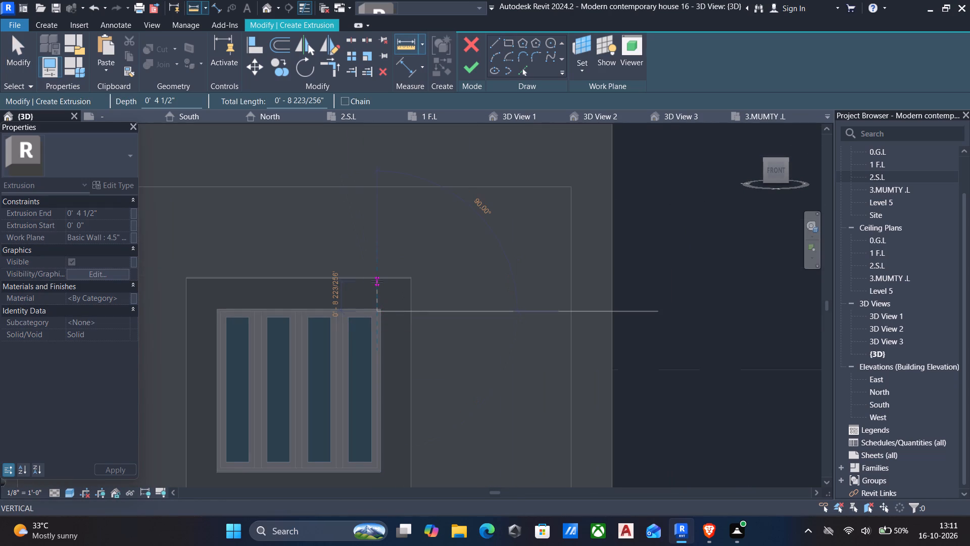
Measure the width of the existing surround between the upper front window's frame and the surround's outer edge.
scroll(378, 281, up, 4)
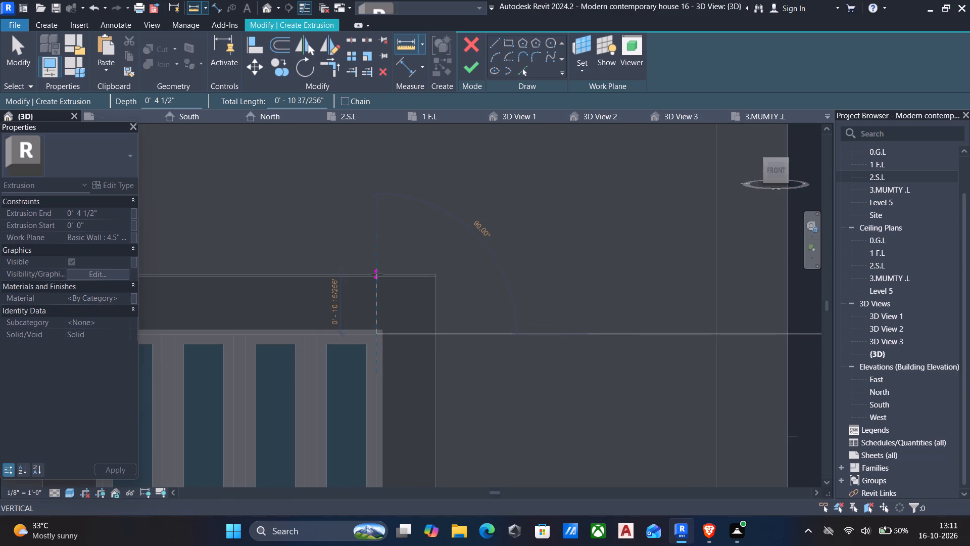
key(Escape)
scroll(389, 329, up, 5)
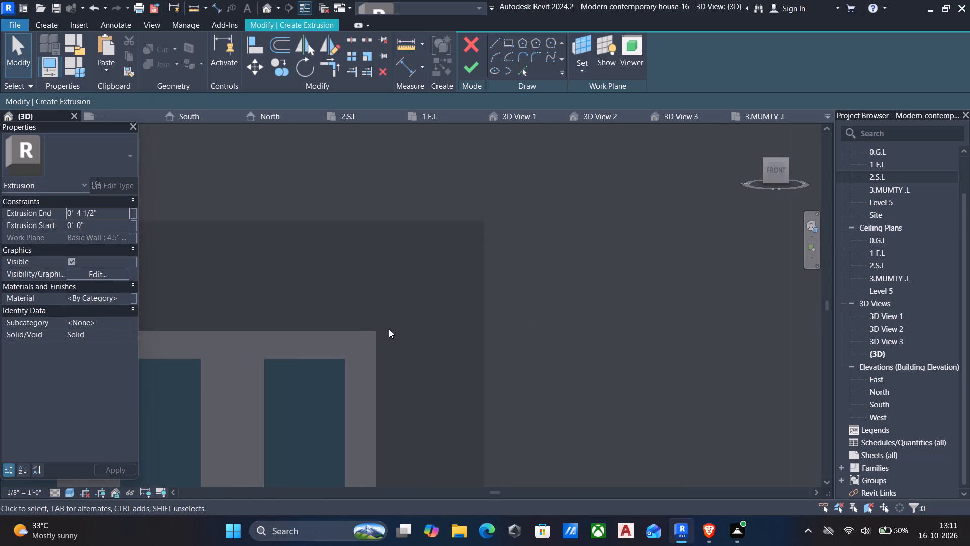
key(d)
key(d)
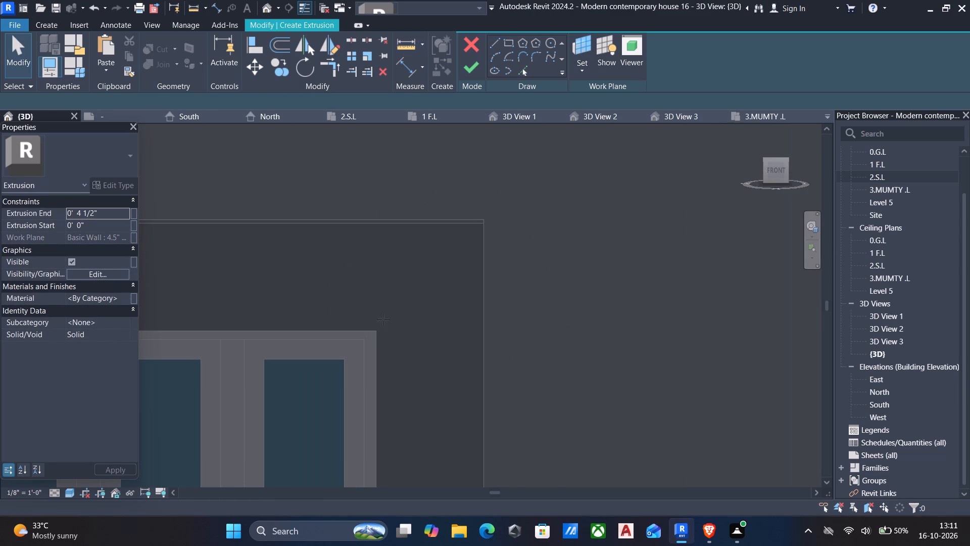
scroll(381, 326, up, 4)
click(370, 334)
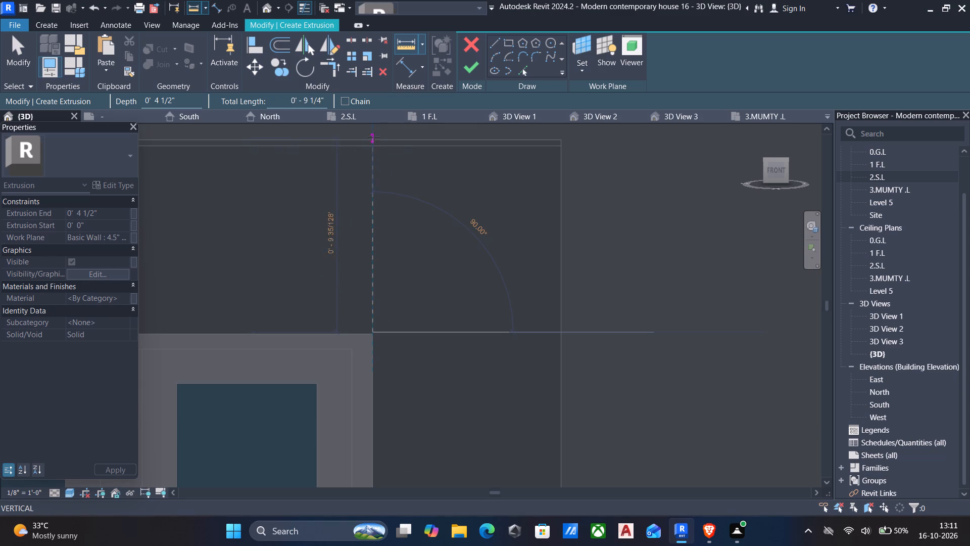
key(Escape)
scroll(378, 186, down, 6)
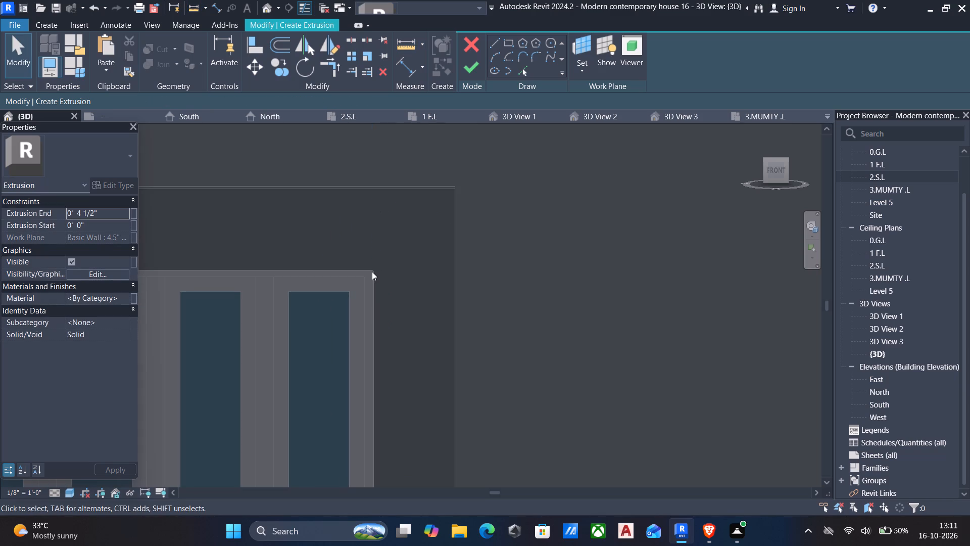
text(ss)
text(dd)
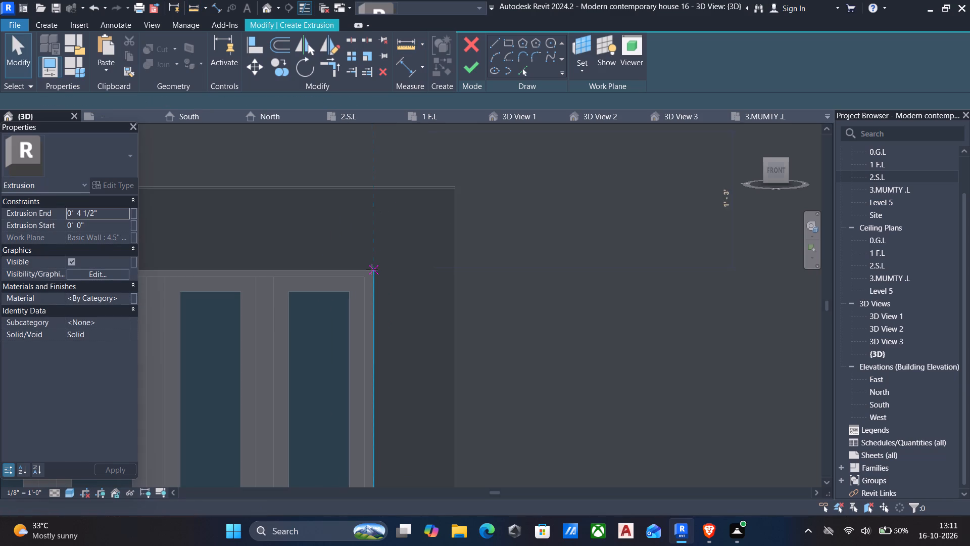
scroll(372, 269, up, 5)
click(374, 272)
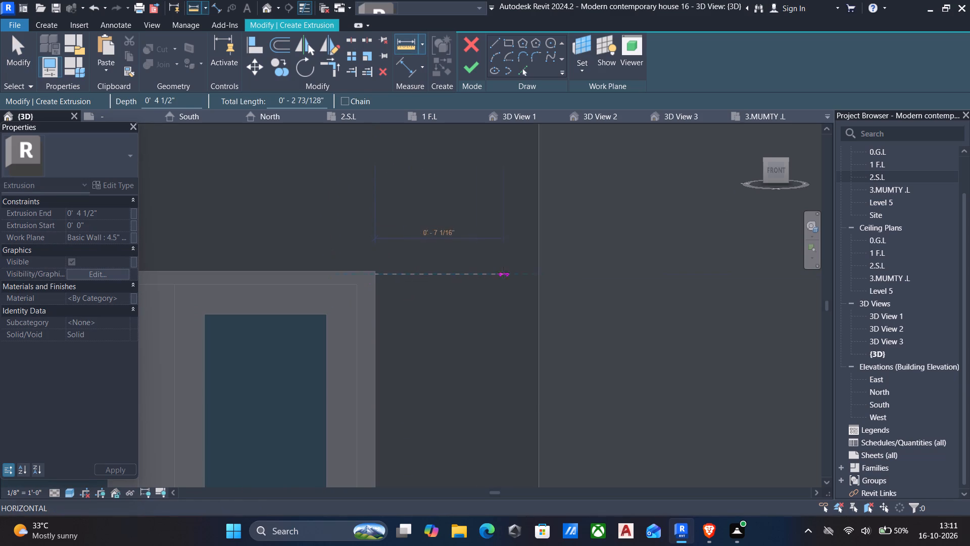
click(540, 272)
key(Escape)
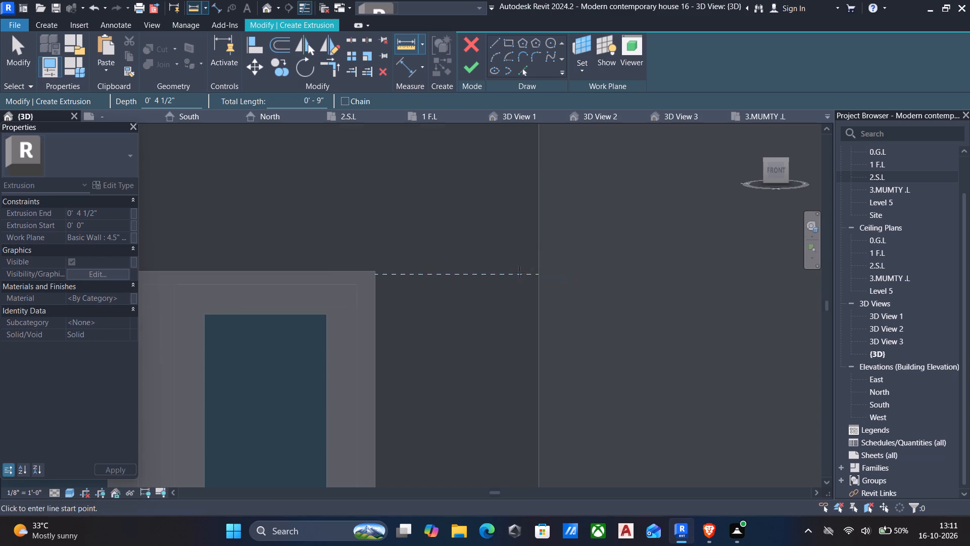
scroll(511, 274, down, 13)
middle_drag(446, 305, 443, 408)
scroll(447, 412, down, 5)
key(Escape)
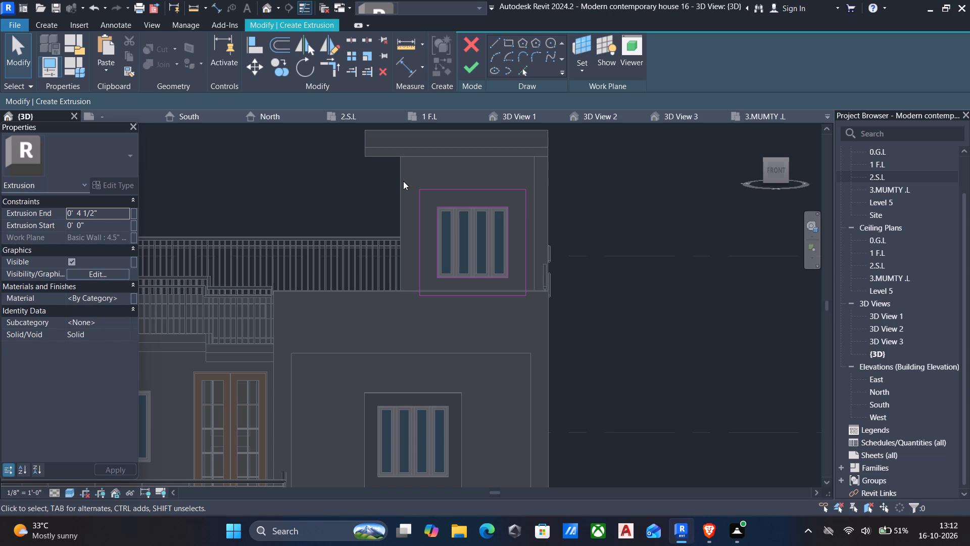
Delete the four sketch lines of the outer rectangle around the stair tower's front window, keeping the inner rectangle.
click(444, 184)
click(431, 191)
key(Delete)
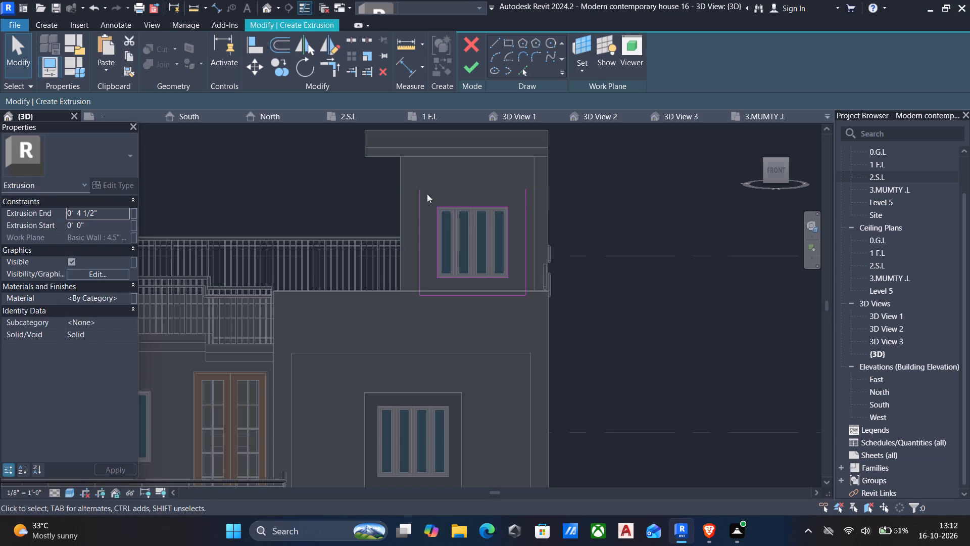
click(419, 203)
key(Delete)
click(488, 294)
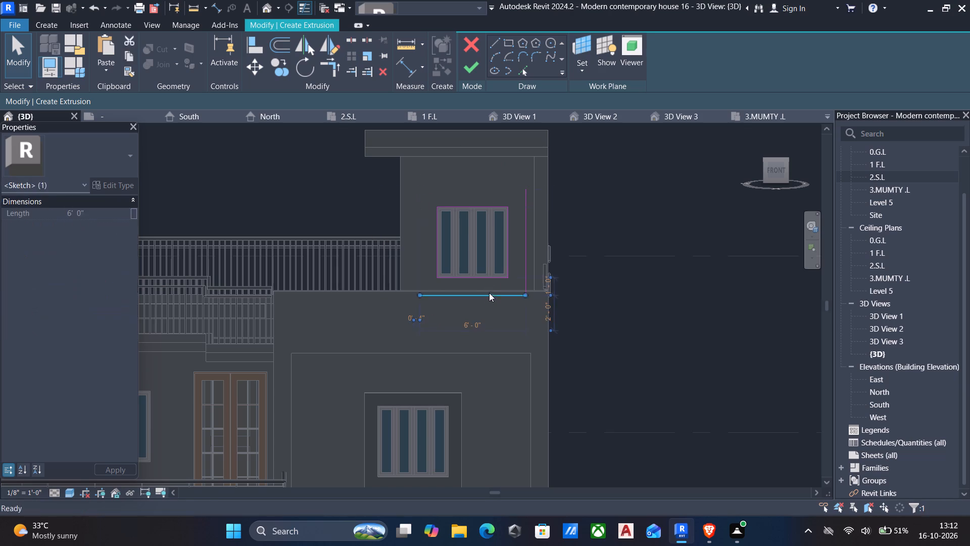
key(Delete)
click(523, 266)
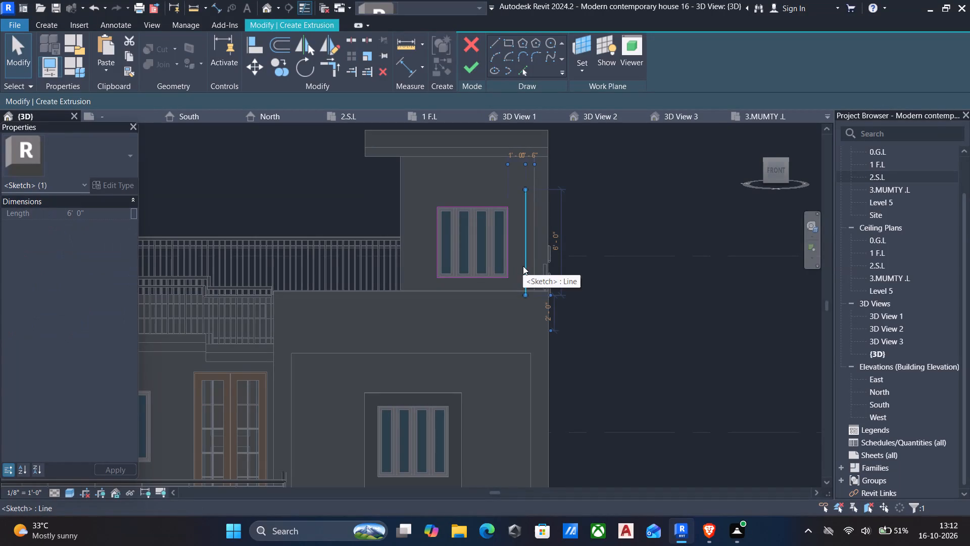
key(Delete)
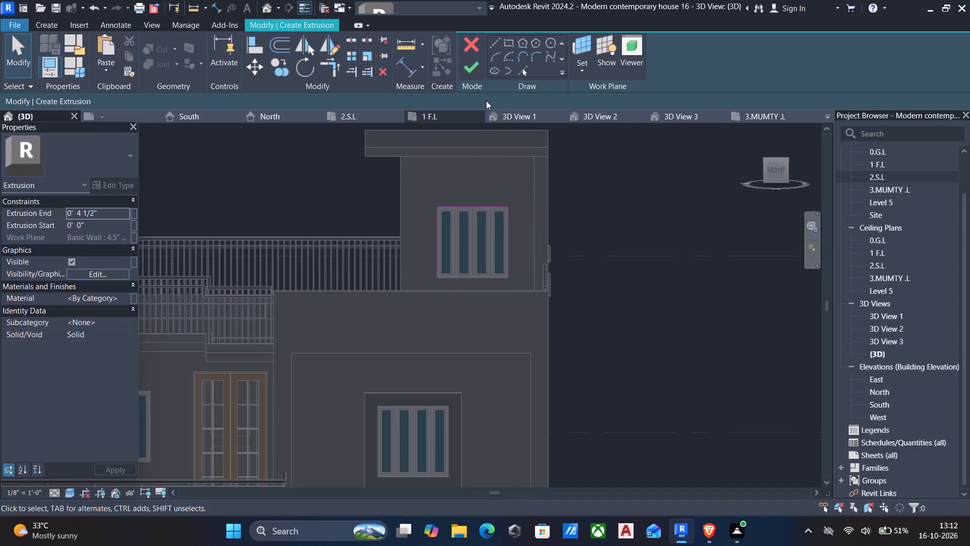
Set the sketch offset to 9" and draw an outer rectangle 5' 6" high around the stair tower's front window.
click(513, 42)
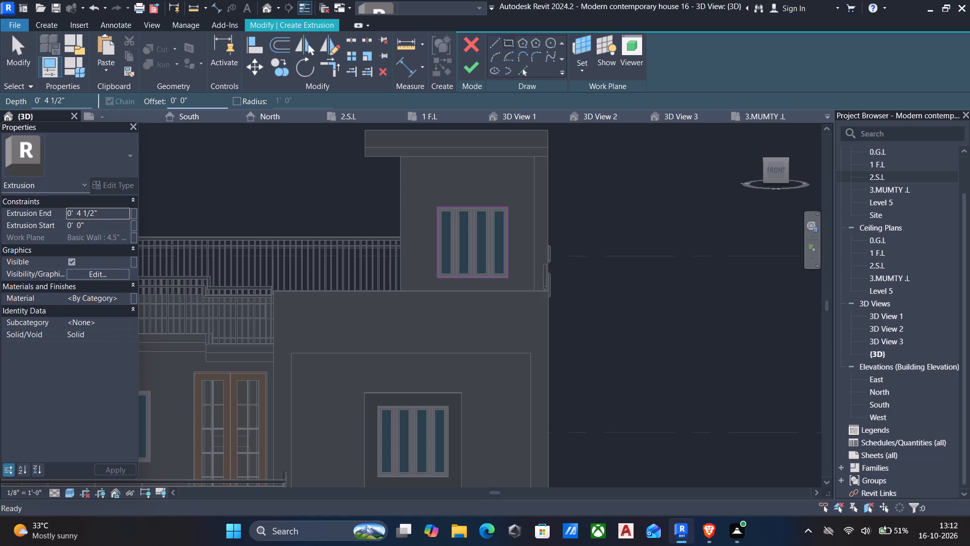
drag(207, 101, 111, 102)
key(9)
key(shift+quotedbl)
scroll(448, 227, up, 10)
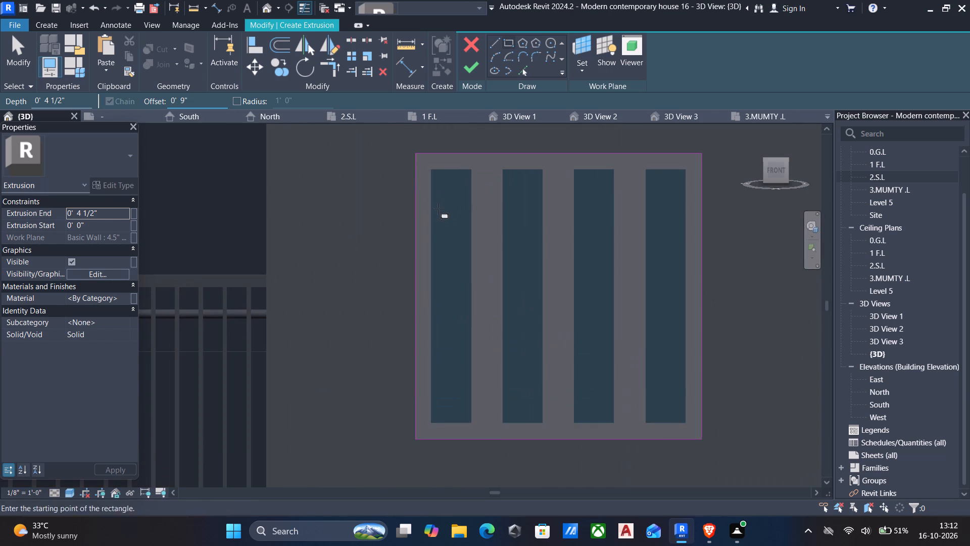
click(416, 150)
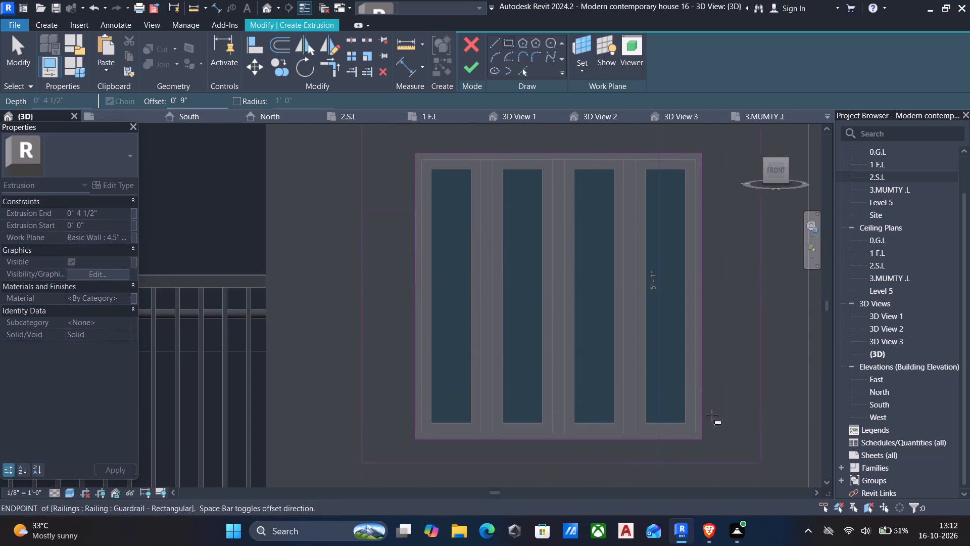
click(702, 443)
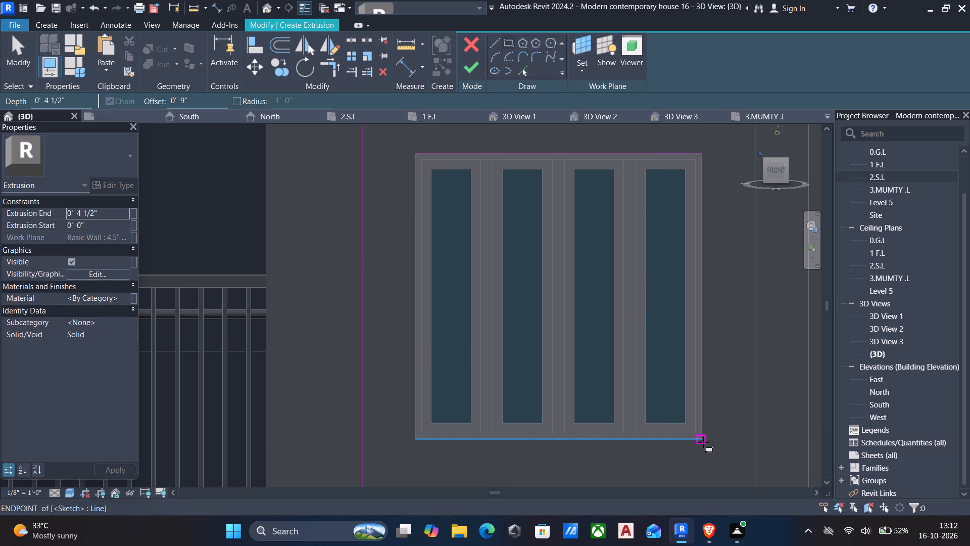
key(Escape)
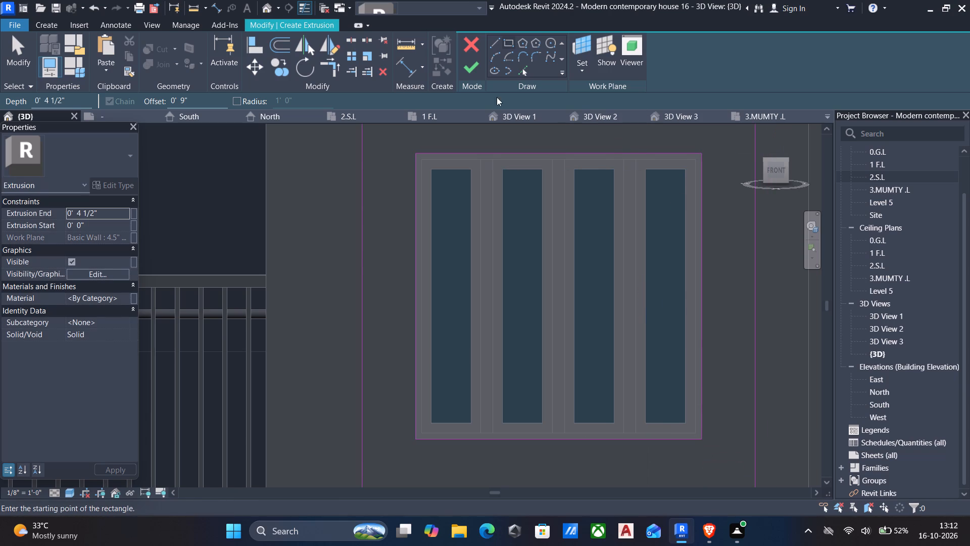
Finish the extrusion sketch at 4 1/2" depth to form the raised surround around the stair tower's front window.
click(468, 66)
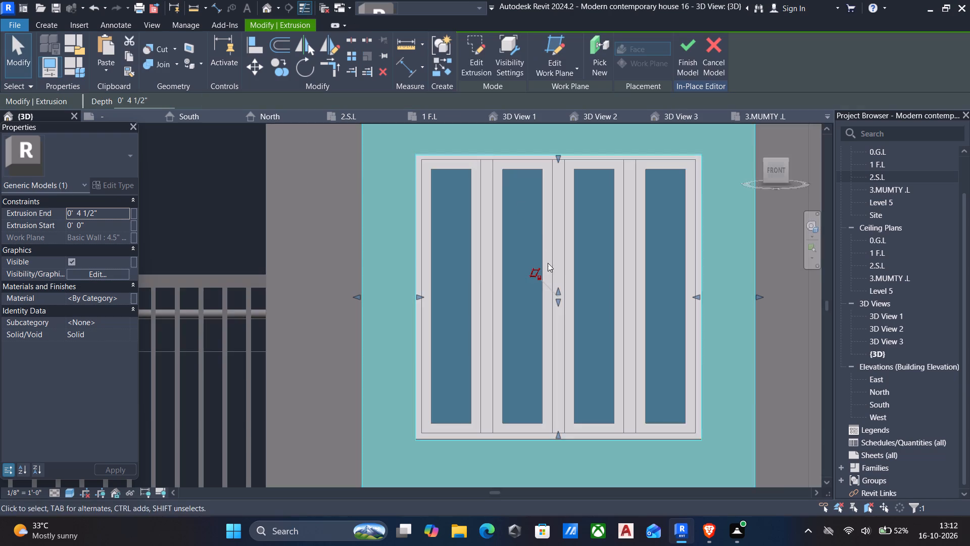
scroll(541, 279, down, 6)
key(Escape)
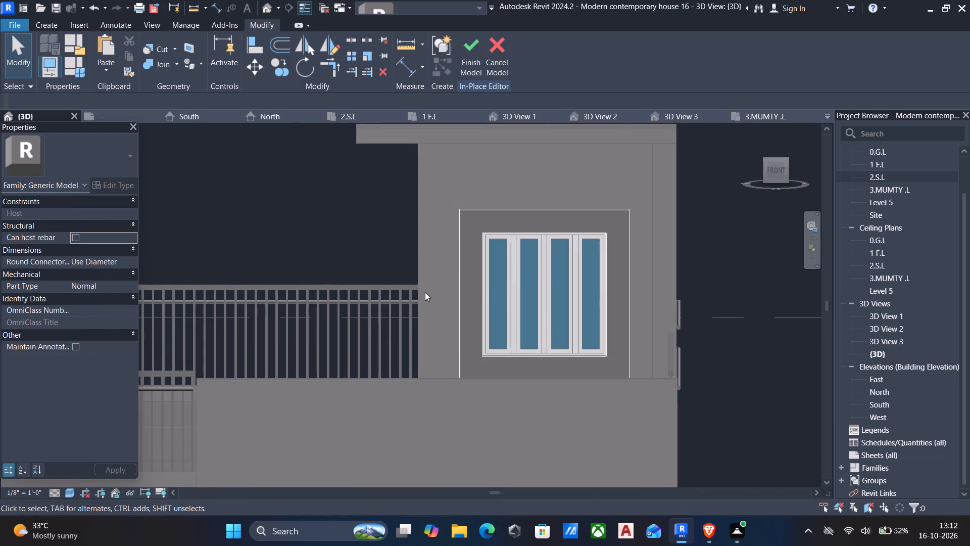
scroll(425, 295, down, 3)
shift+middle_drag(425, 298, 273, 354)
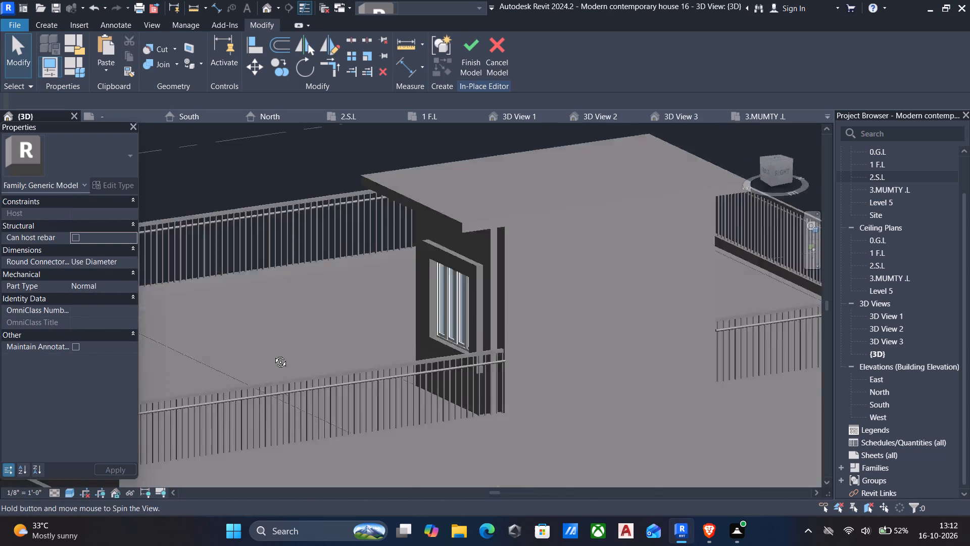
shift+middle_drag(273, 354, 499, 298)
scroll(499, 298, down, 2)
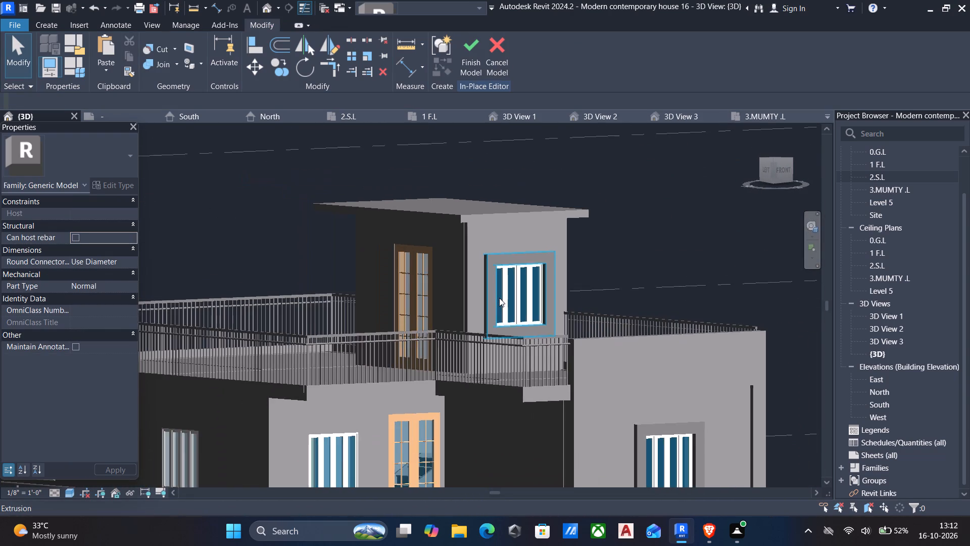
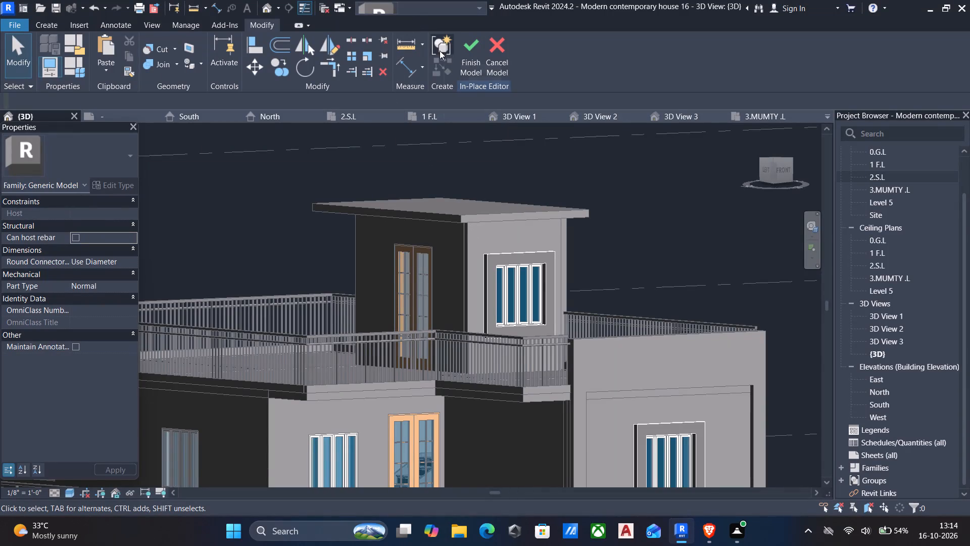
Finish the in-place model of the raised surround around the stair tower's front window.
click(471, 46)
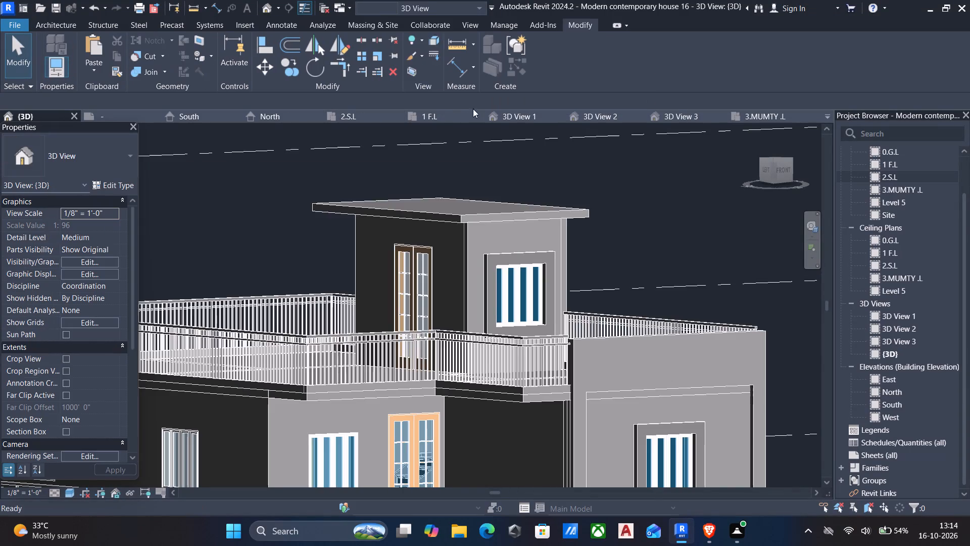
Examine the stair tower's new window surround and the whole house exterior from the front and side.
scroll(526, 229, down, 5)
scroll(528, 232, up, 1)
shift+middle_drag(528, 232, 418, 254)
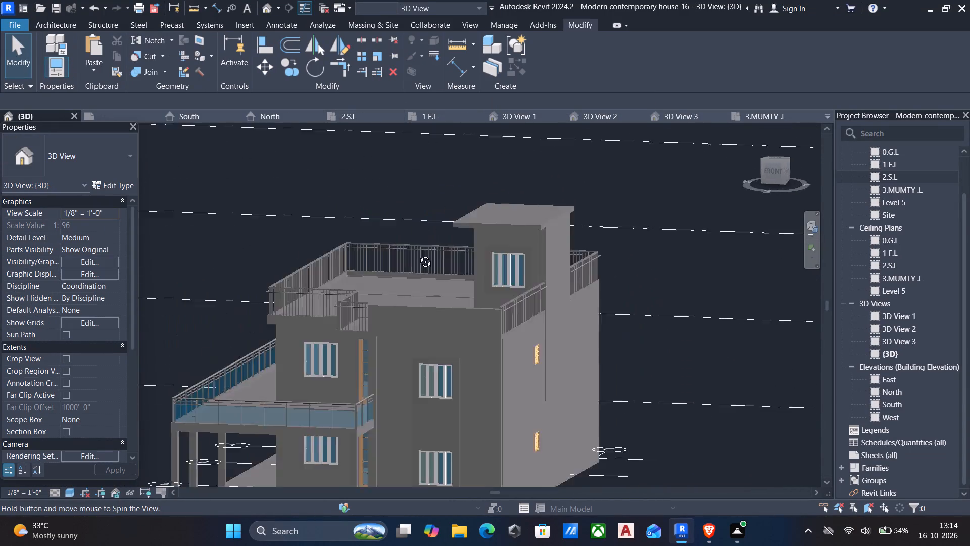
shift+middle_drag(418, 254, 546, 263)
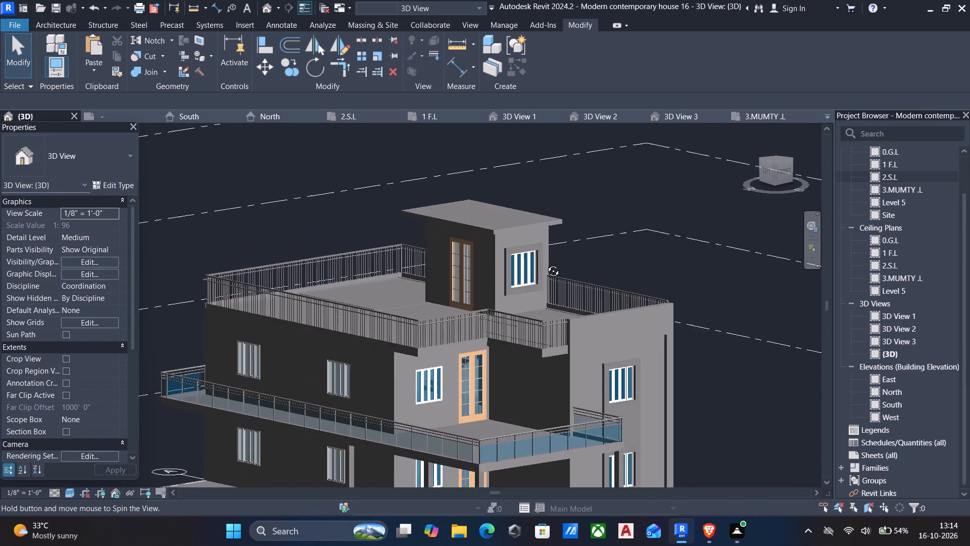
shift+middle_drag(546, 263, 547, 263)
middle_drag(540, 263, 546, 226)
scroll(546, 226, down, 2)
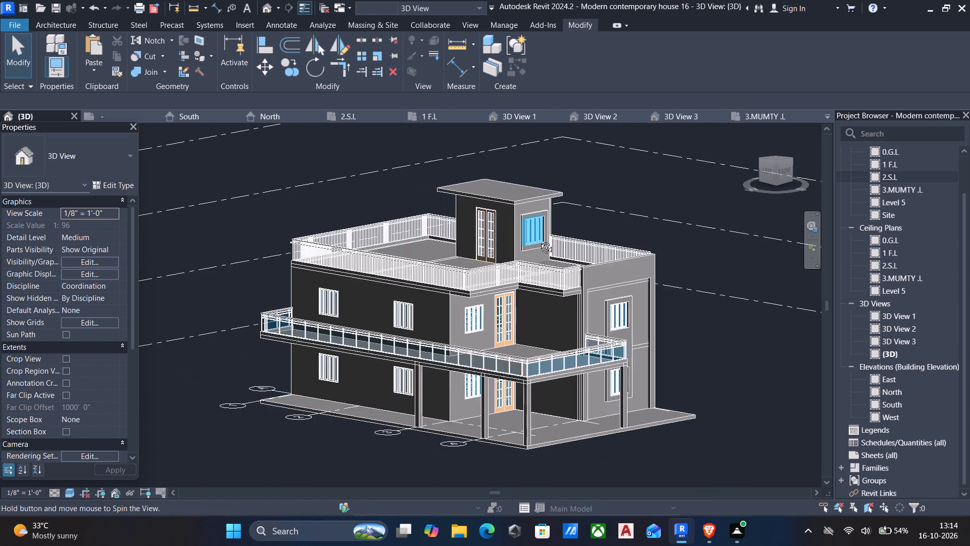
shift+middle_click(539, 240)
middle_drag(503, 271, 475, 260)
shift+middle_drag(456, 263, 434, 266)
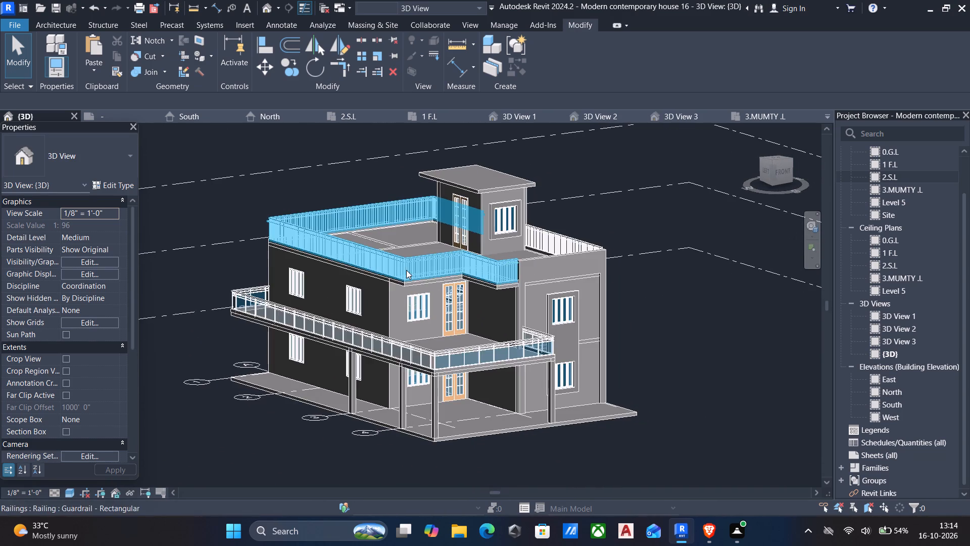
middle_click(396, 277)
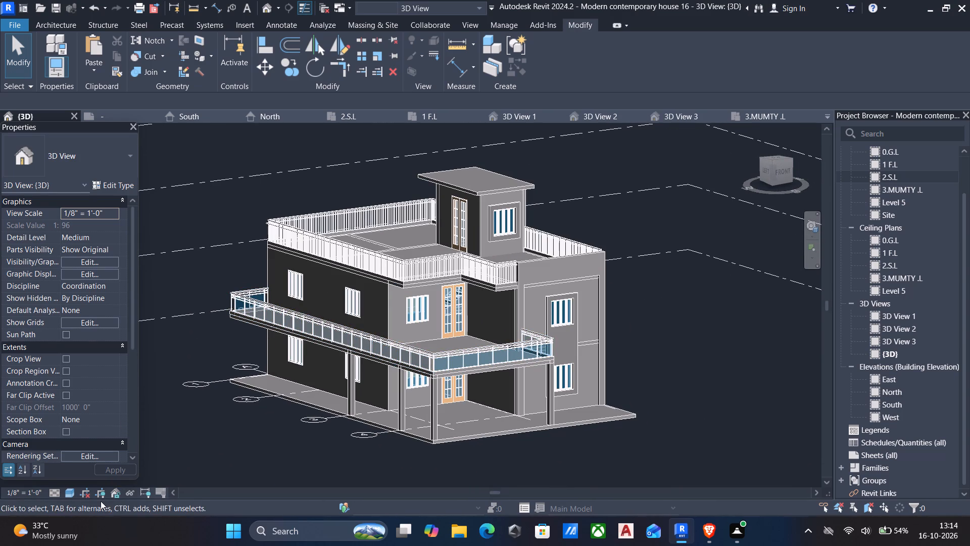
Set the 3D view's visual style to Realistic and check the house exterior's material appearance.
click(66, 493)
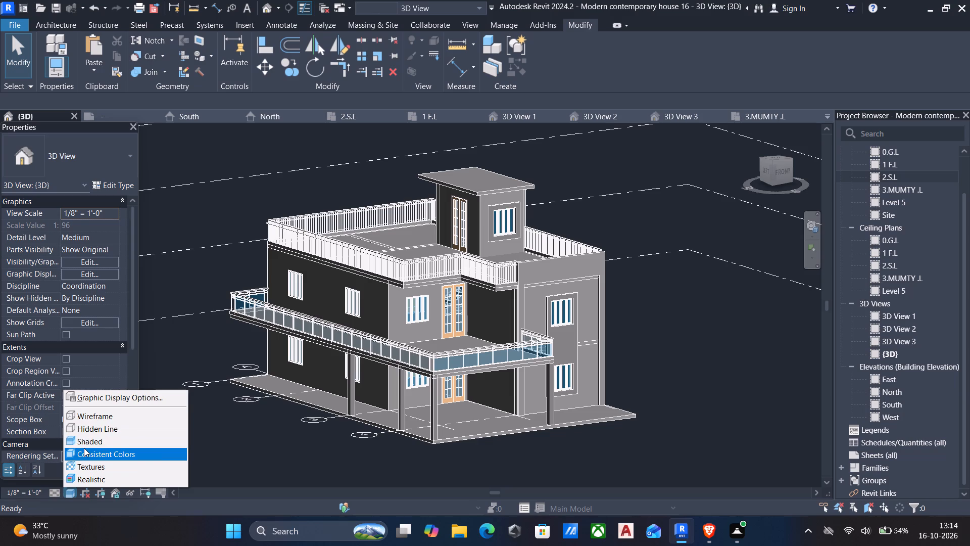
click(89, 482)
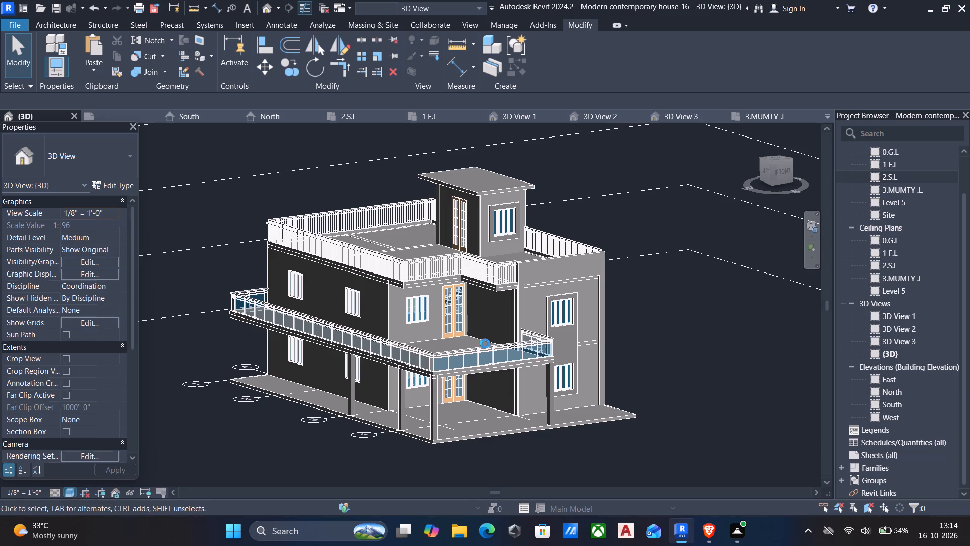
scroll(474, 339, up, 4)
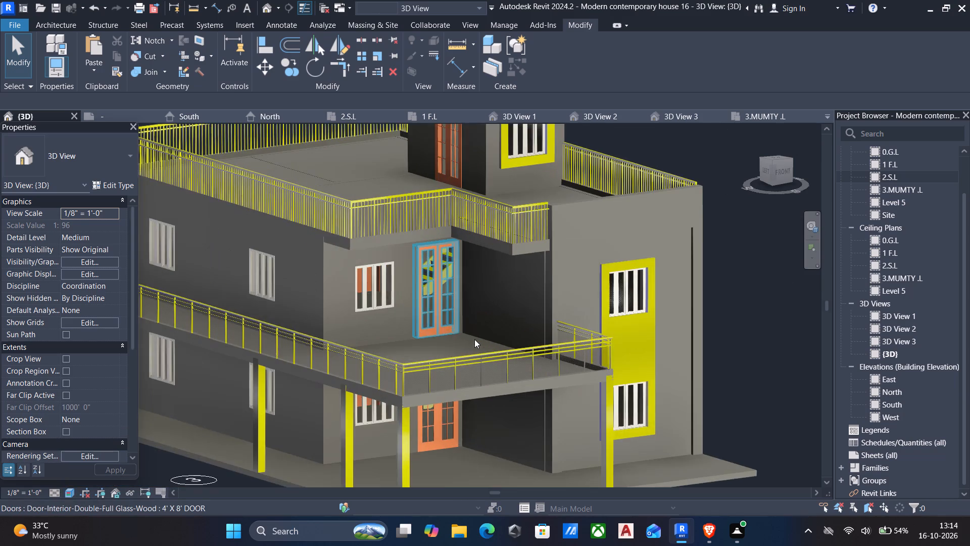
scroll(353, 323, down, 2)
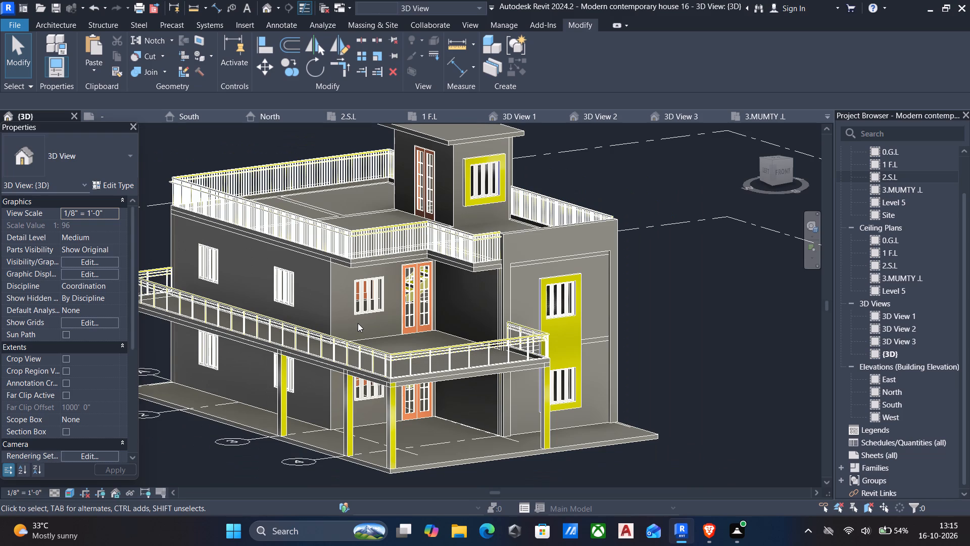
shift+middle_drag(361, 326, 353, 328)
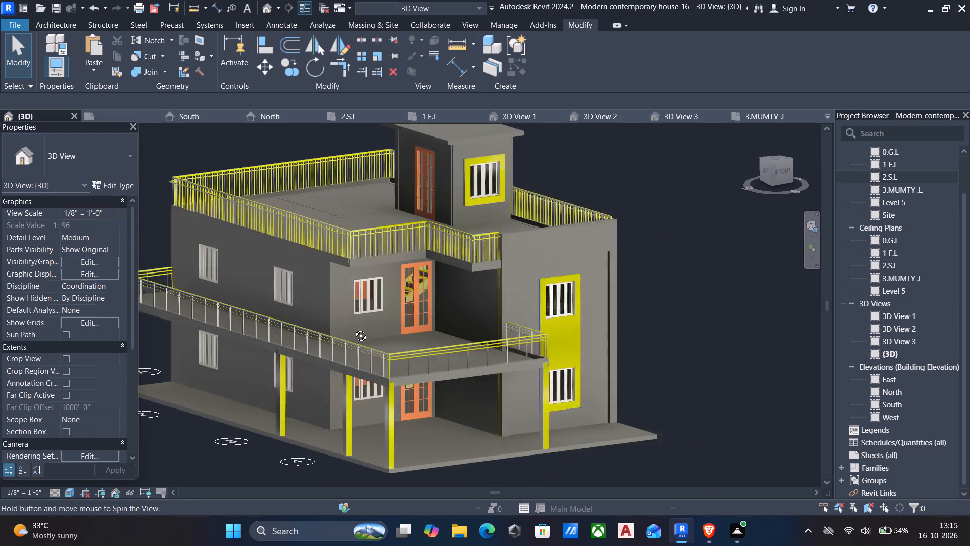
shift+middle_drag(353, 328, 392, 348)
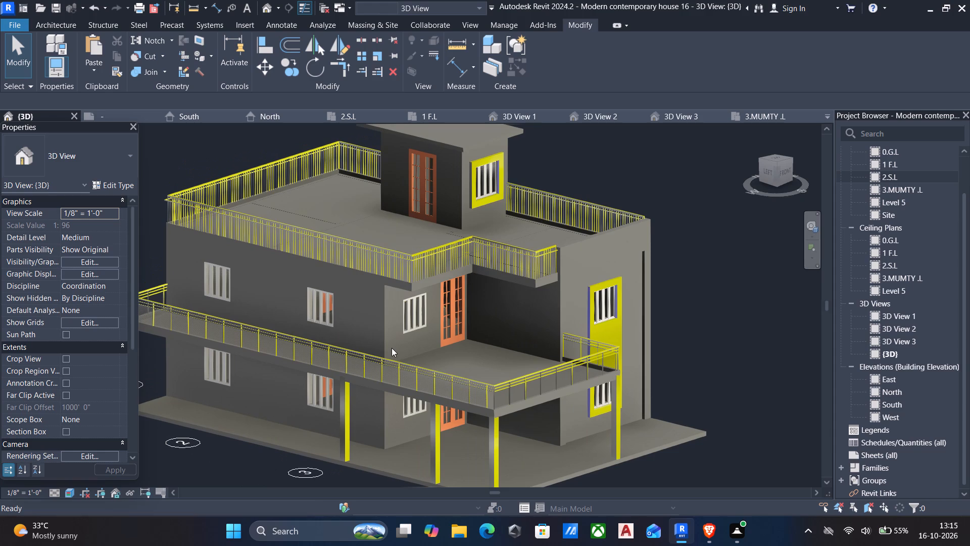
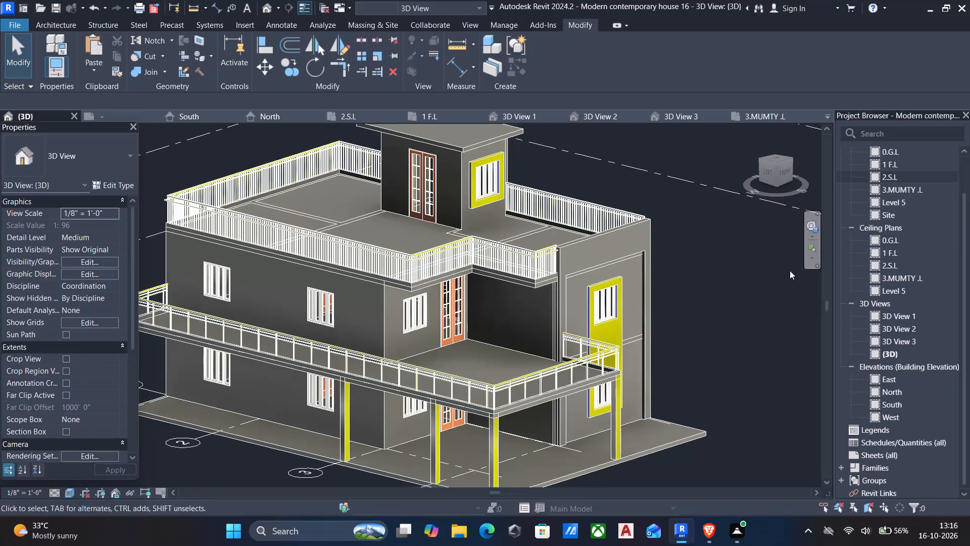
On the 0.G.L floor plan, draw a vertical building section through the staircase, toilet and front room, spanning the whole house.
double_click(899, 153)
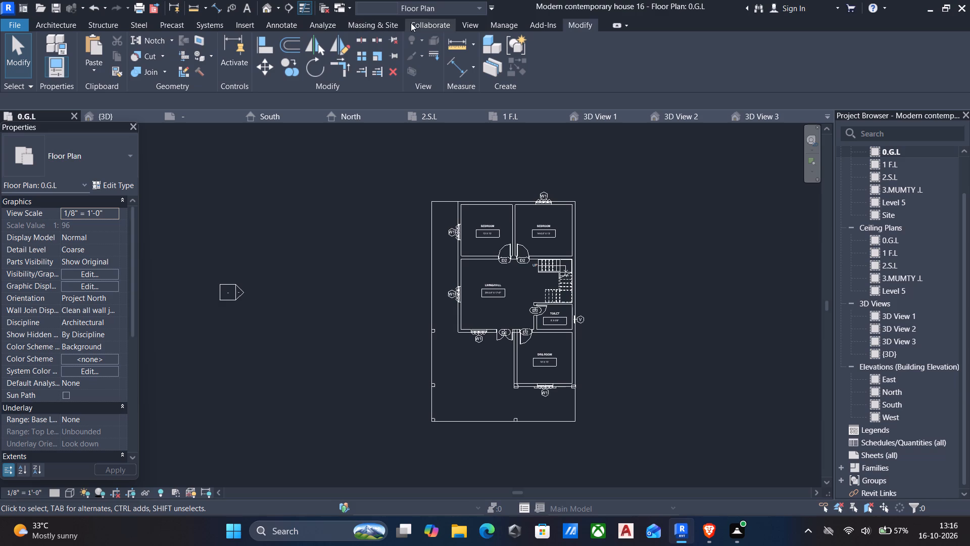
click(476, 23)
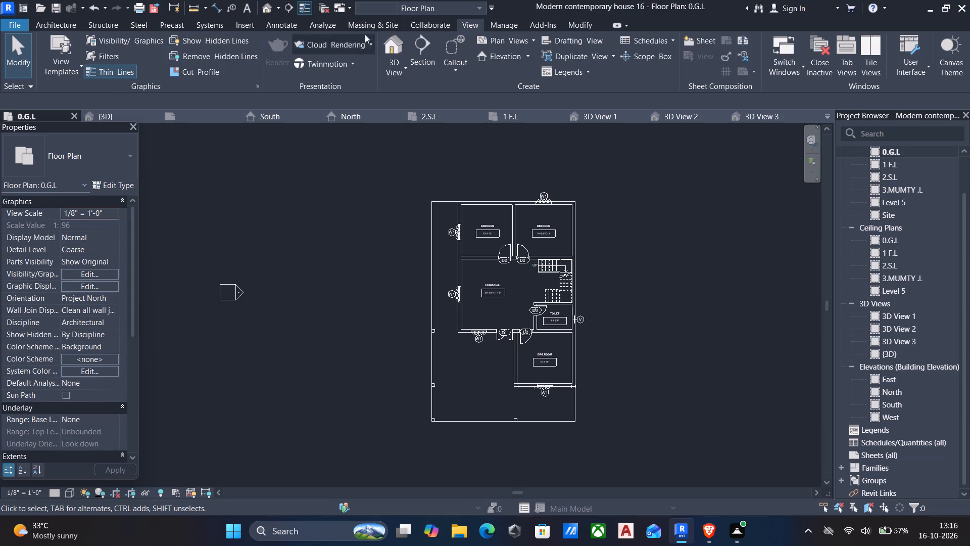
click(425, 45)
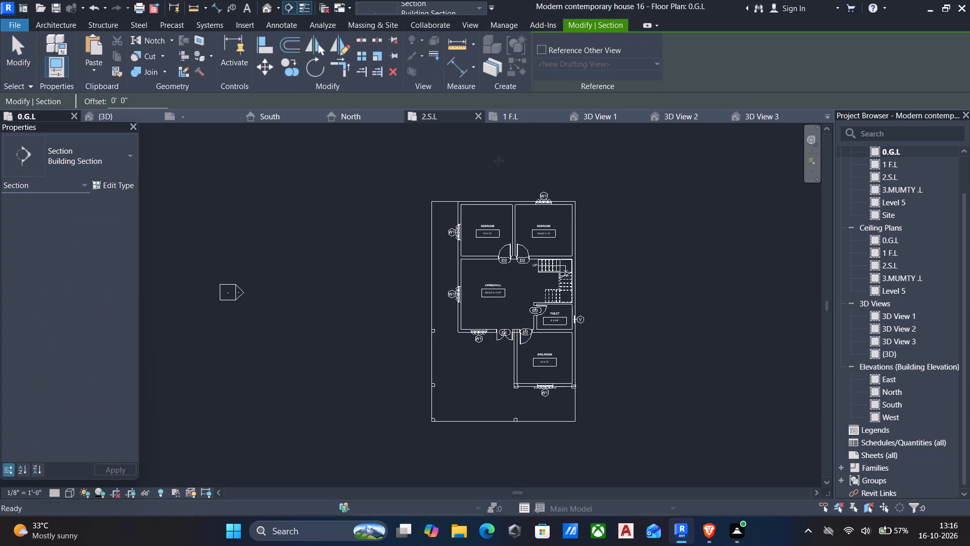
click(552, 178)
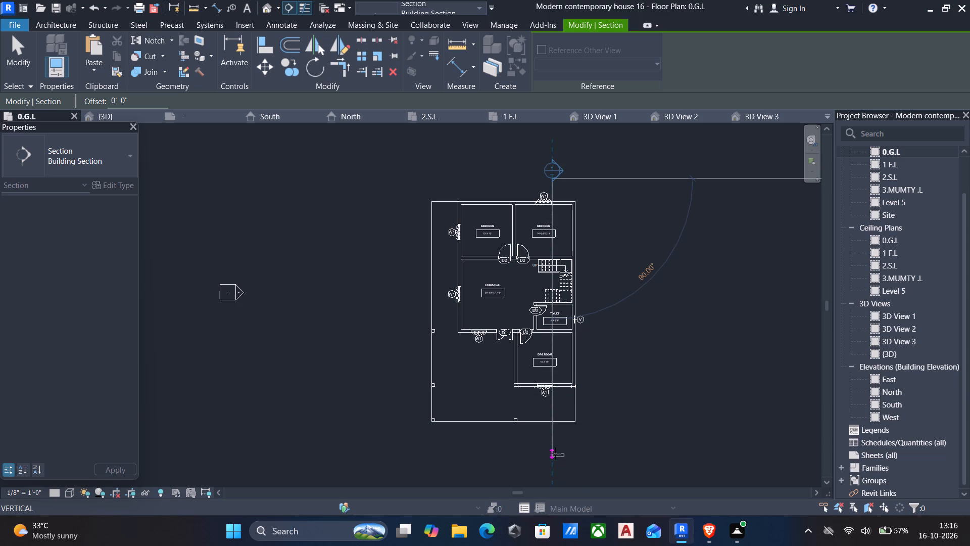
click(555, 450)
key(Escape)
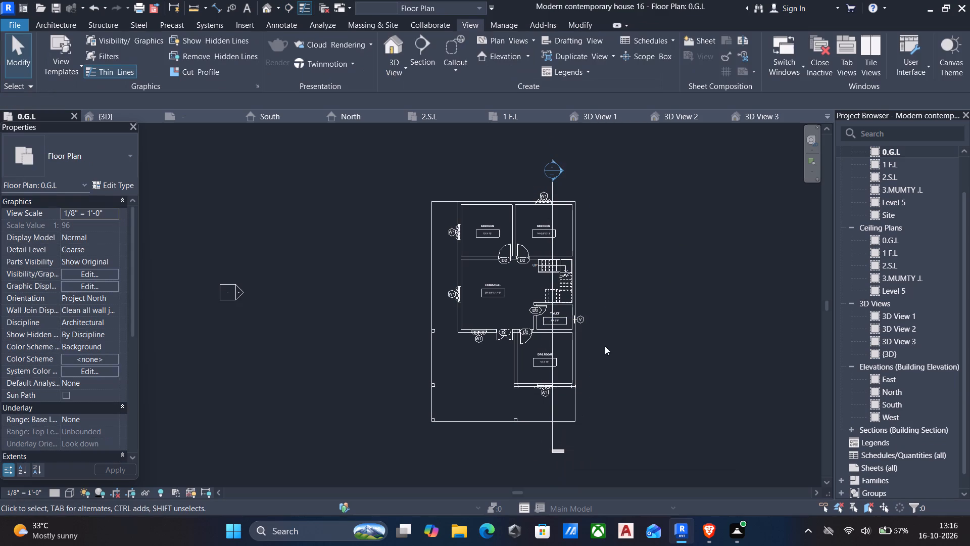
key(Escape)
Open the new building section view and set its detail level to Fine.
click(852, 434)
double_click(900, 442)
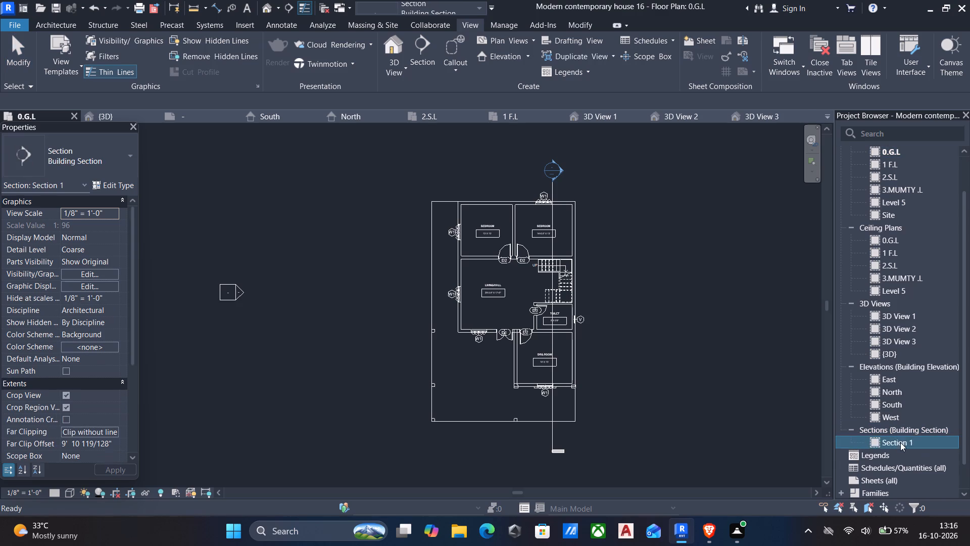
scroll(636, 375, down, 4)
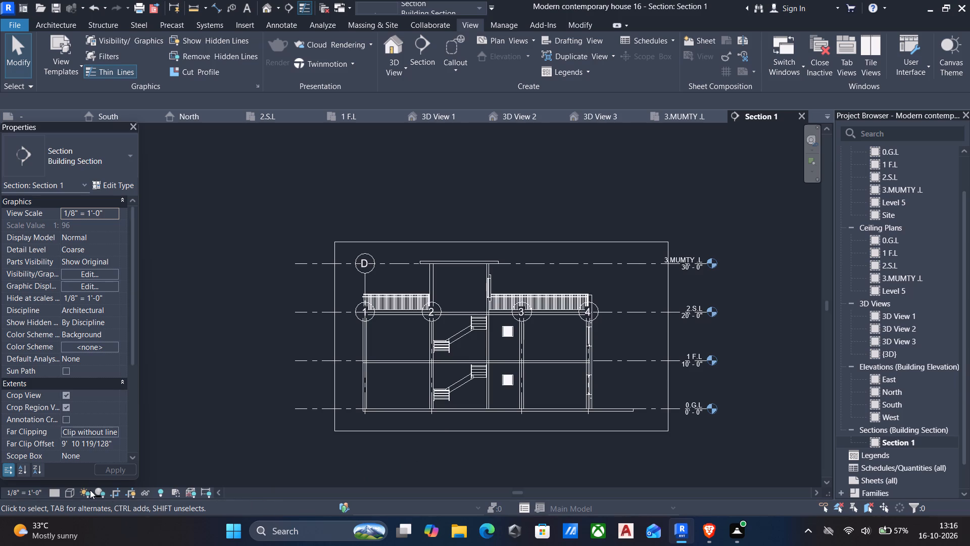
click(68, 491)
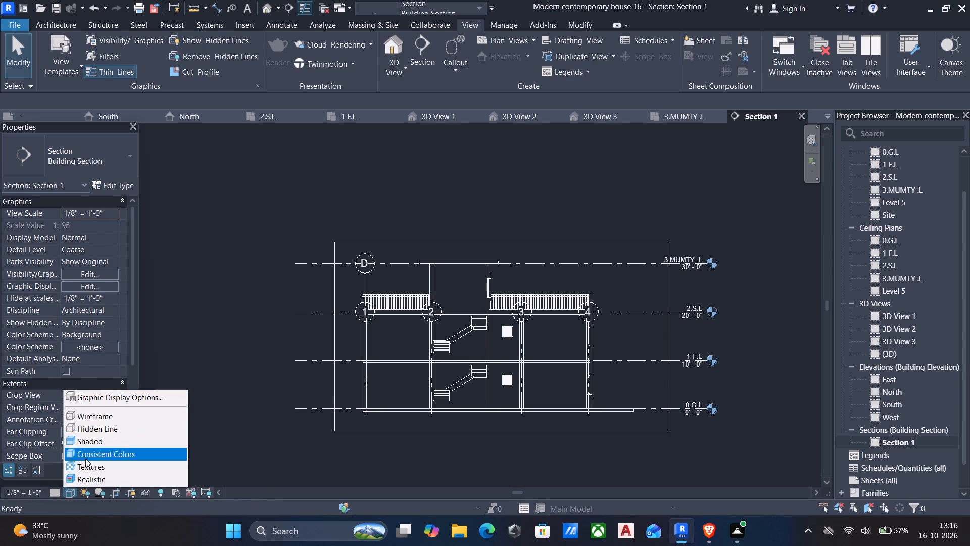
click(48, 493)
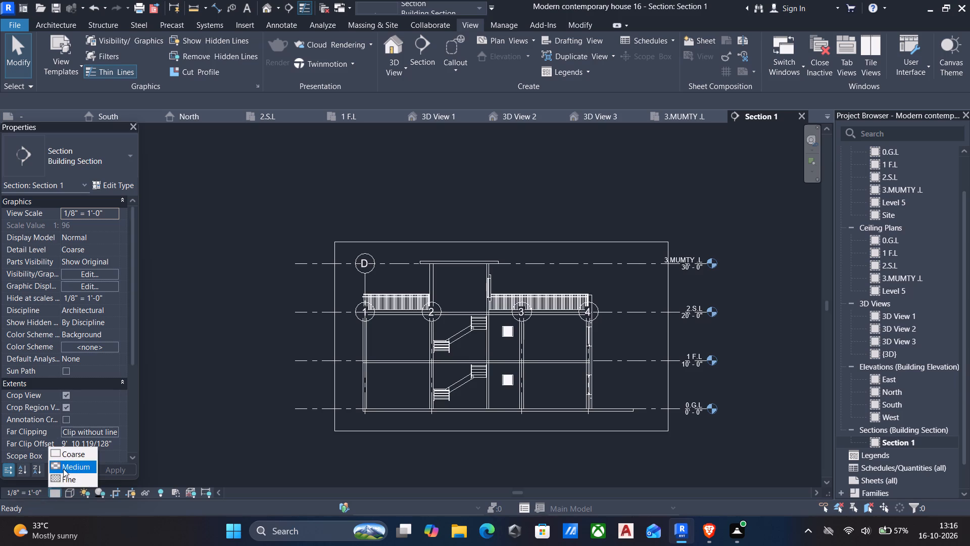
click(62, 476)
click(71, 490)
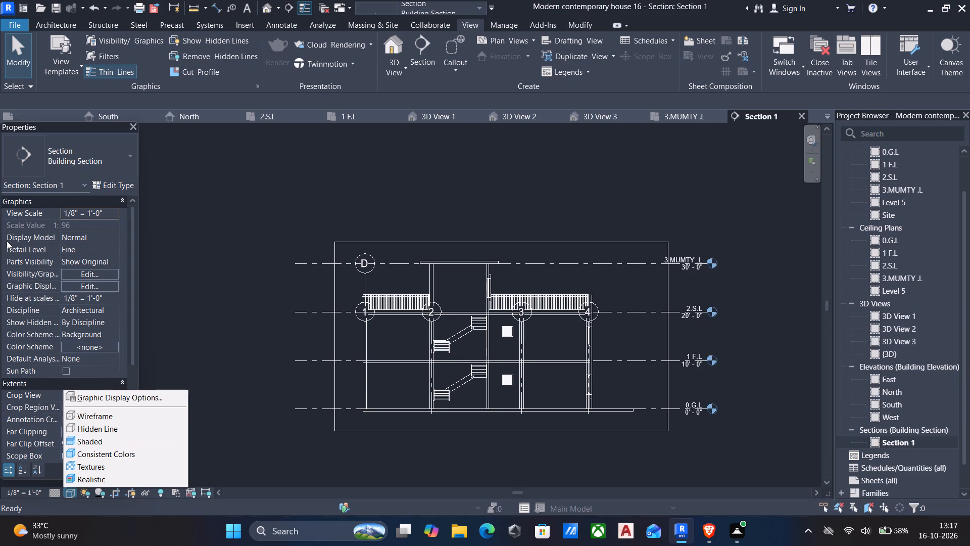
Tag the two 24" x 24" louver windows in the section with one shared window tag by category, with leaders.
click(290, 26)
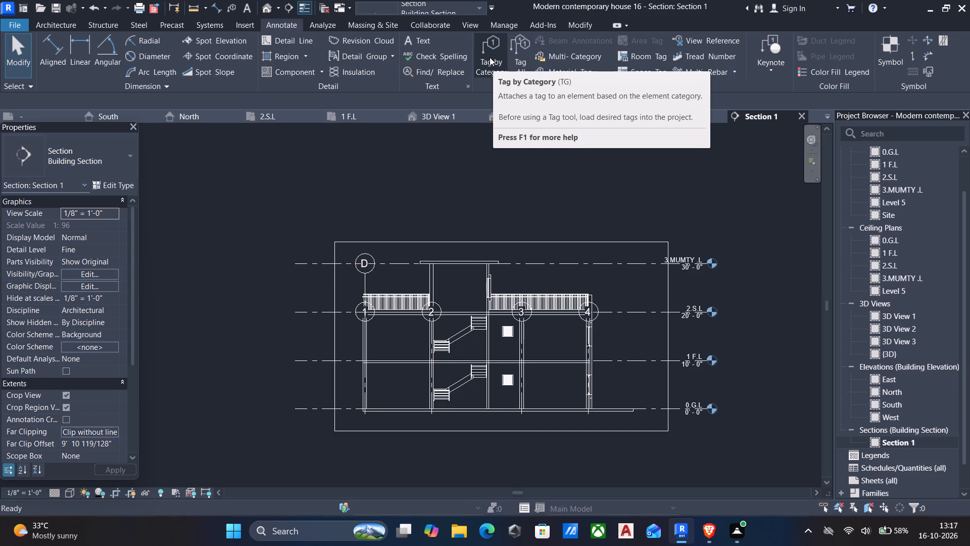
click(489, 57)
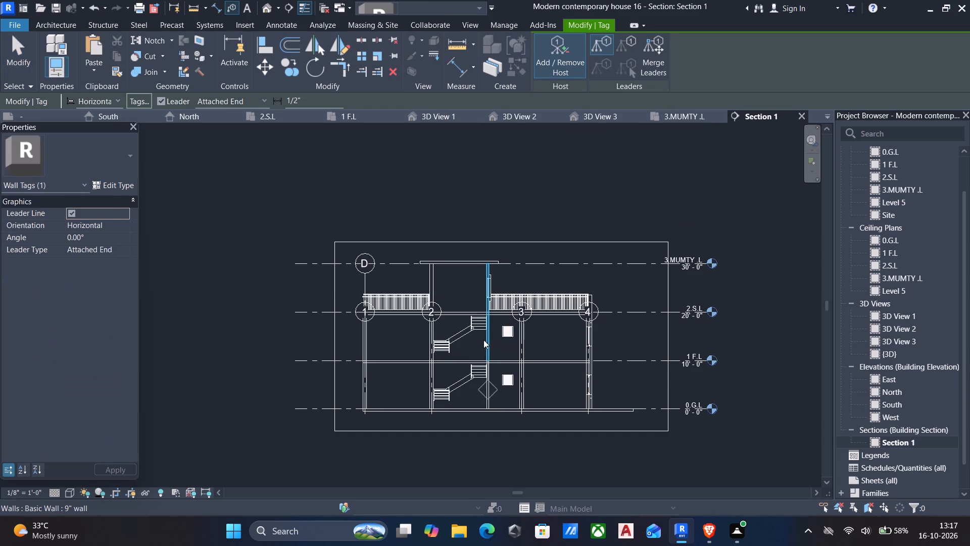
click(507, 376)
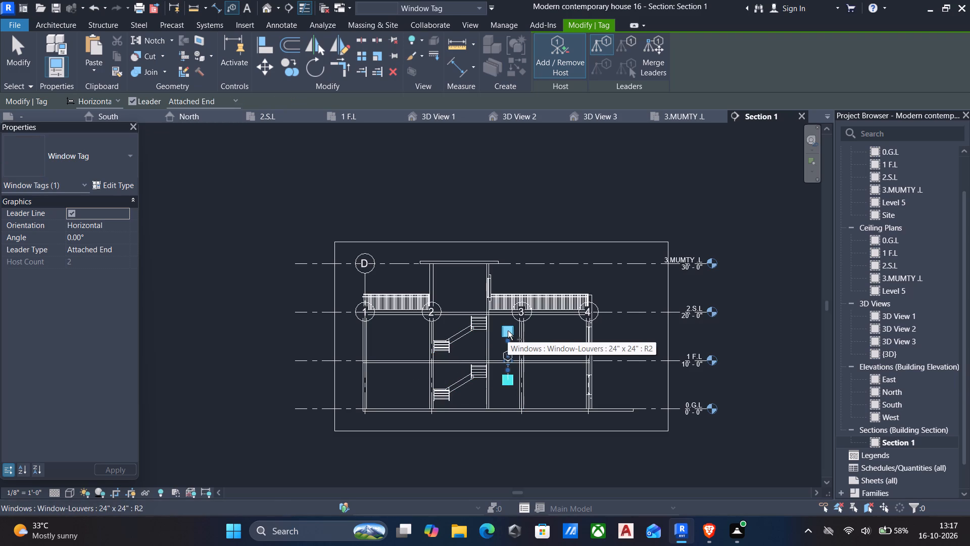
click(508, 331)
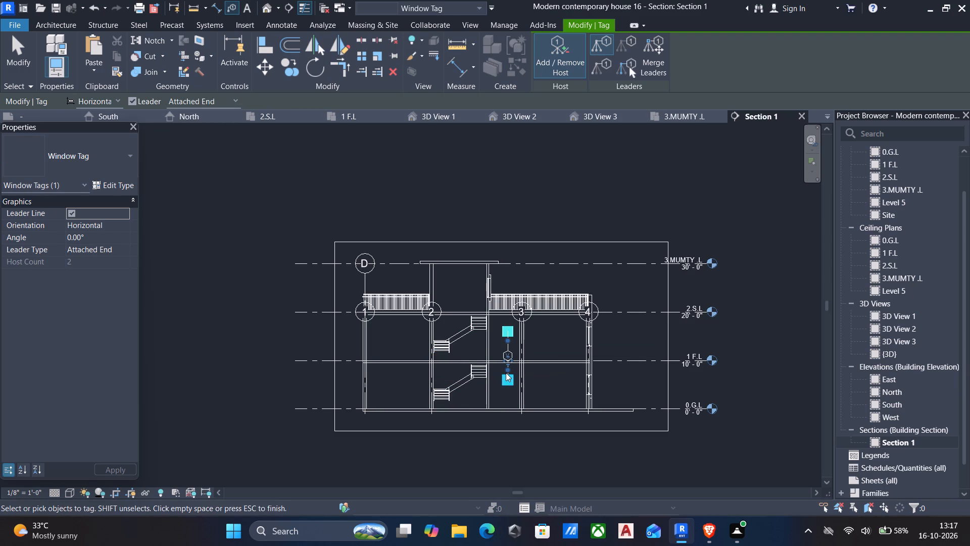
key(Escape)
Examine the new window tag up close and the building section as a whole.
scroll(521, 366, up, 8)
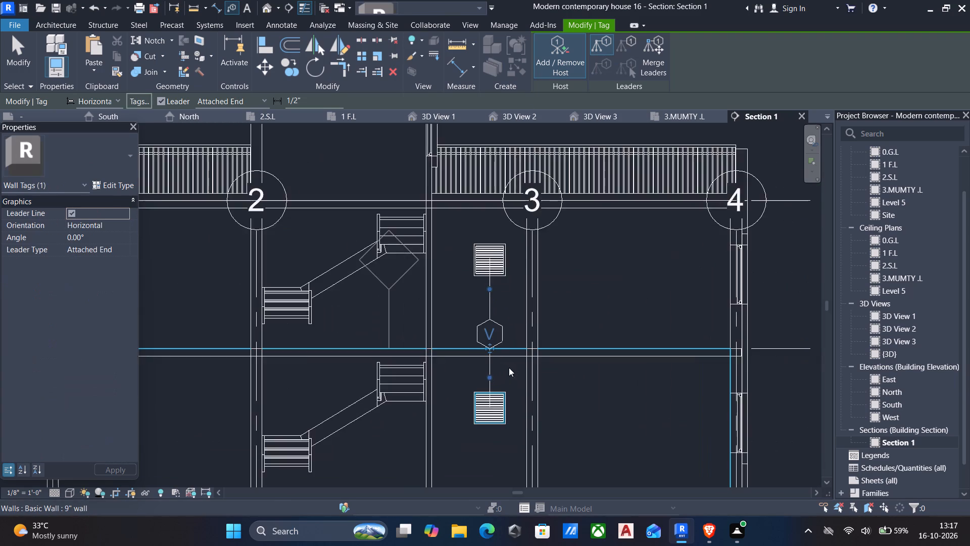
scroll(499, 362, up, 1)
middle_drag(496, 362, 502, 348)
key(Escape)
scroll(492, 347, up, 4)
scroll(491, 347, down, 7)
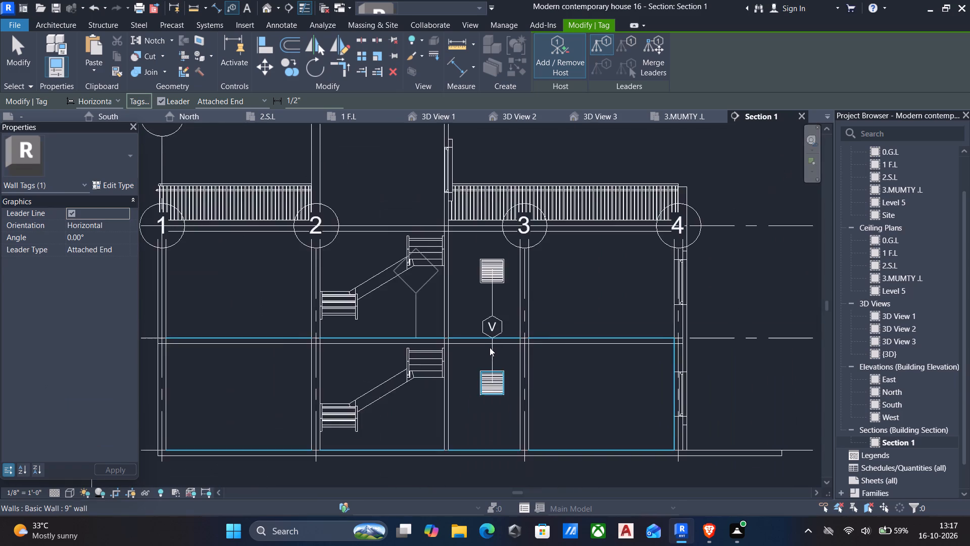
scroll(418, 346, down, 5)
scroll(318, 333, down, 4)
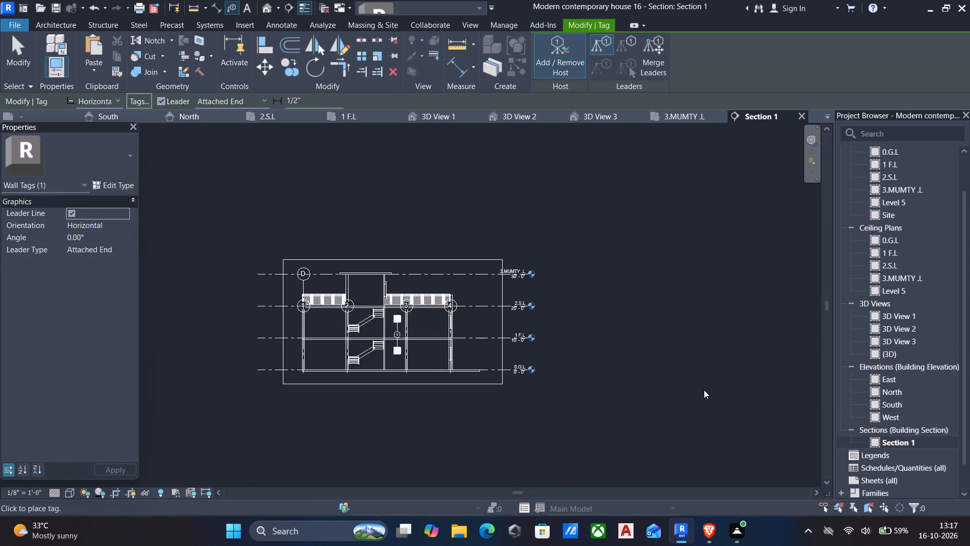
scroll(703, 392, down, 1)
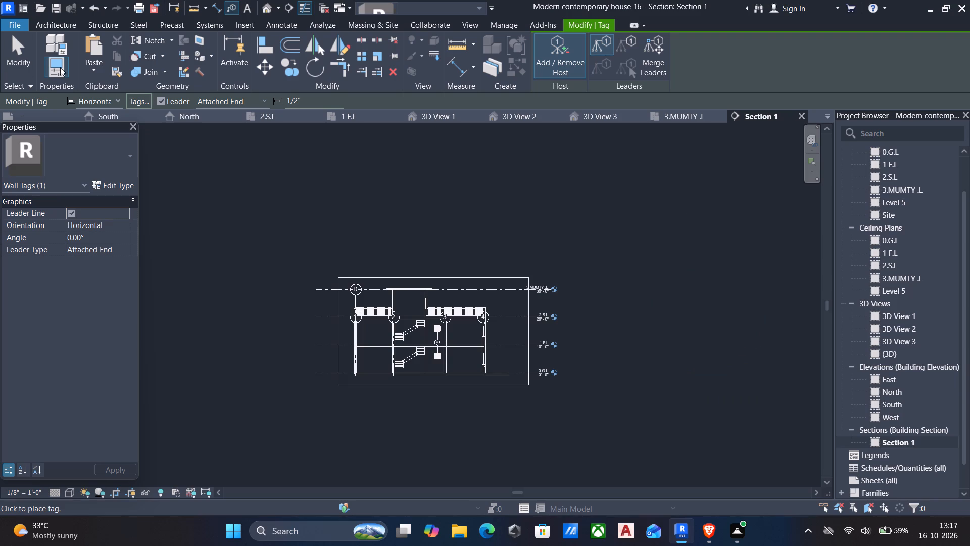
Reopen the 0.G.L floor plan to view the section line across the house.
scroll(880, 254, up, 10)
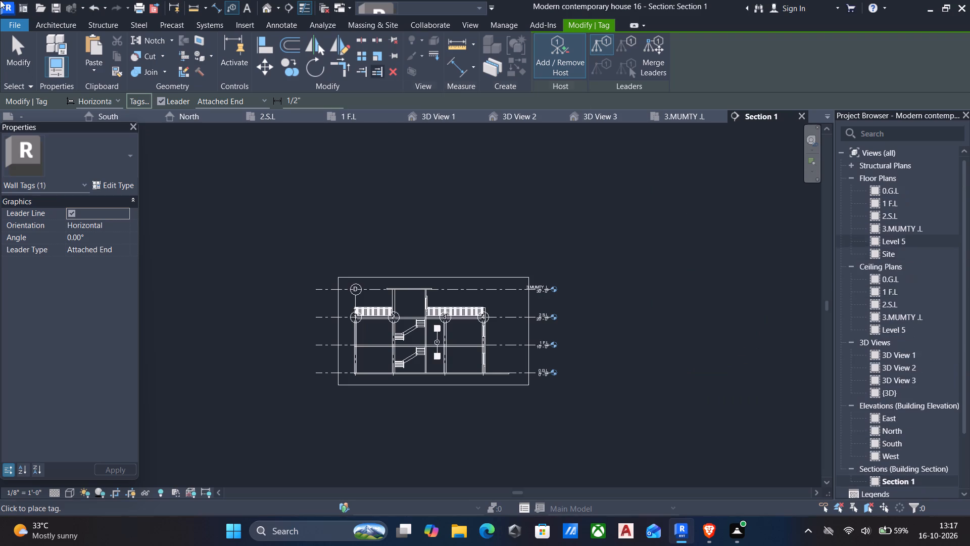
double_click(895, 194)
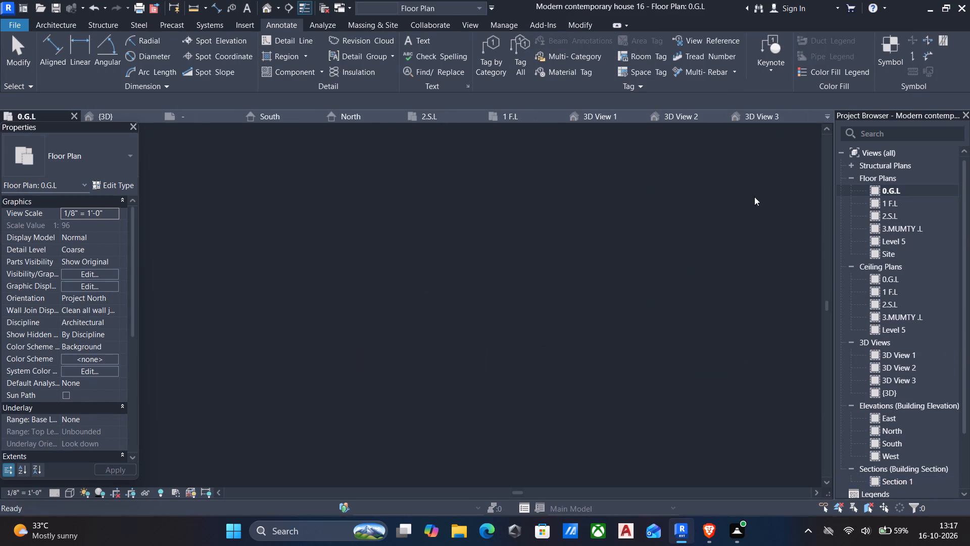
middle_drag(536, 271, 443, 287)
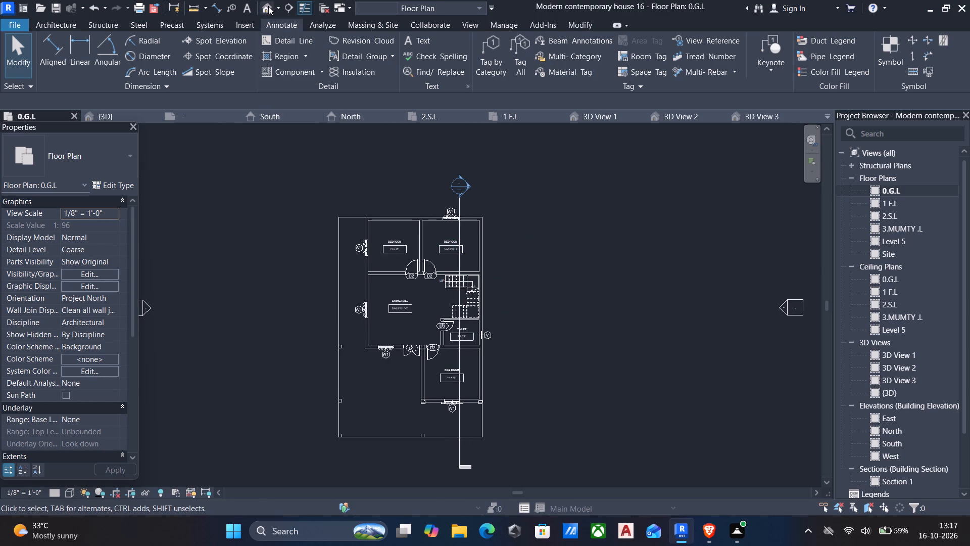
Examine the house exterior in the default 3D view from the front corner at a lower angle.
click(268, 6)
scroll(534, 301, down, 1)
middle_click(502, 334)
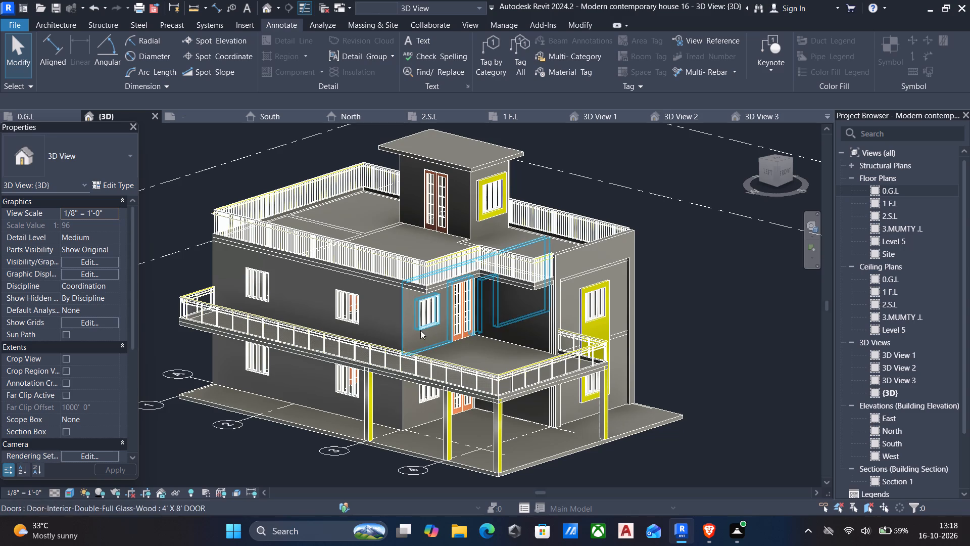
shift+middle_drag(405, 344, 373, 300)
shift+middle_drag(550, 340, 550, 339)
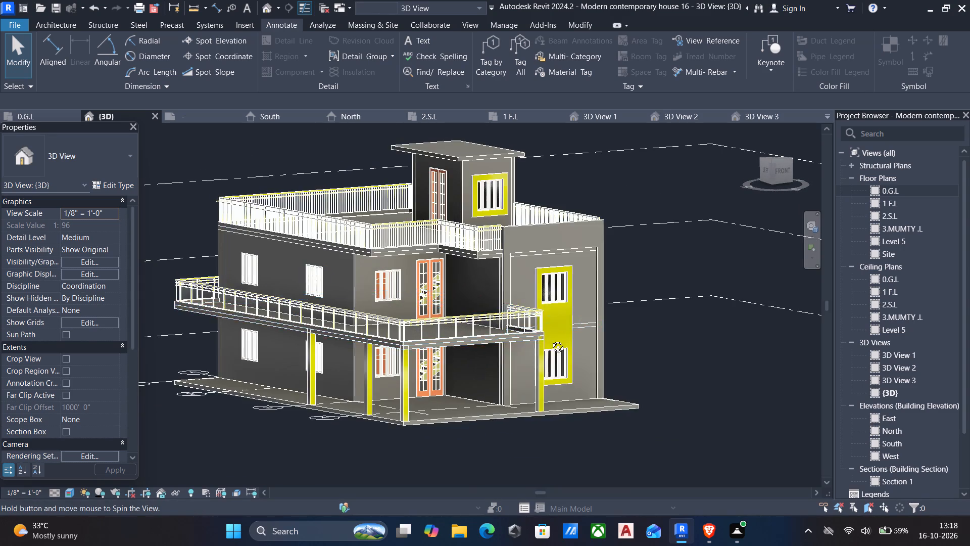
shift+middle_drag(550, 339, 542, 336)
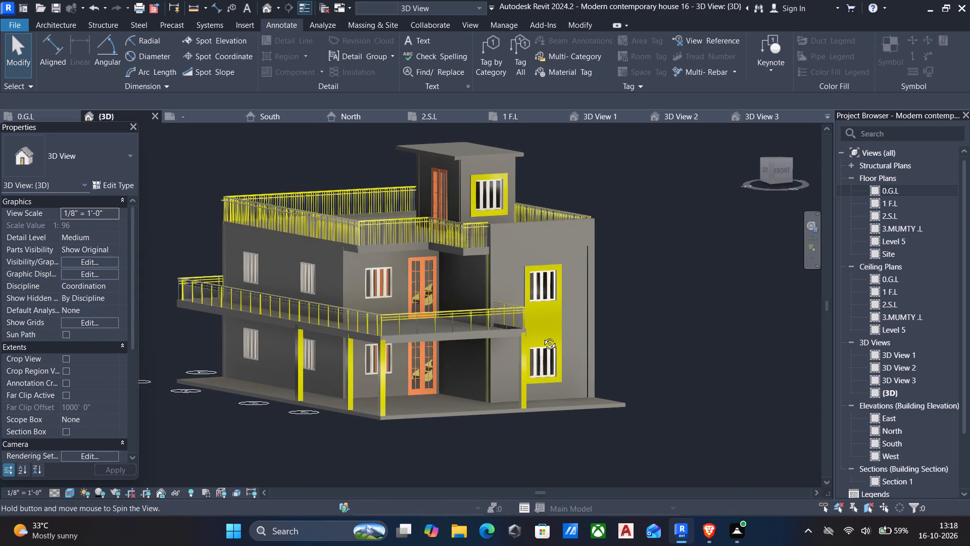
shift+middle_drag(542, 336, 542, 353)
middle_drag(527, 367, 505, 320)
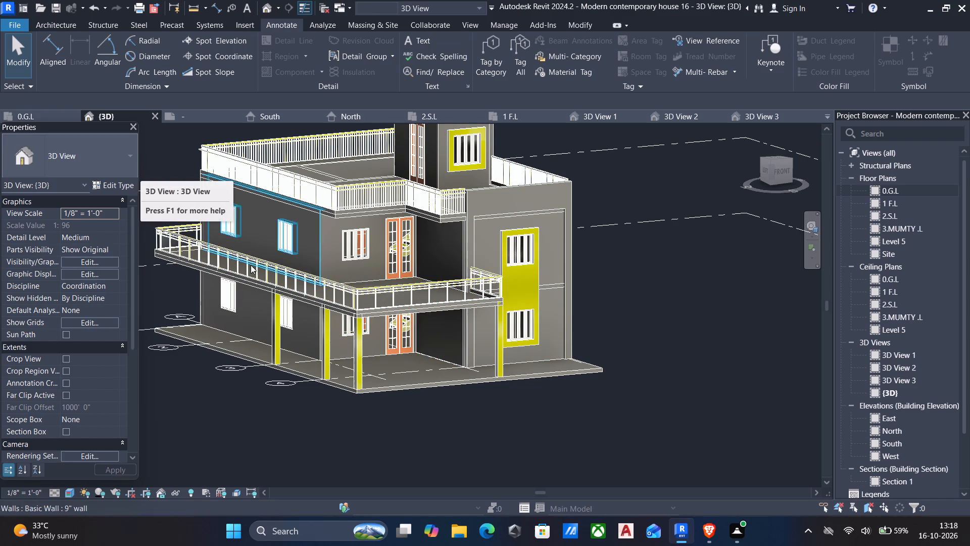
With a 9" x 9" ground-floor porch column selected, create a new project material named "column" and apply it in the Material Browser.
click(280, 335)
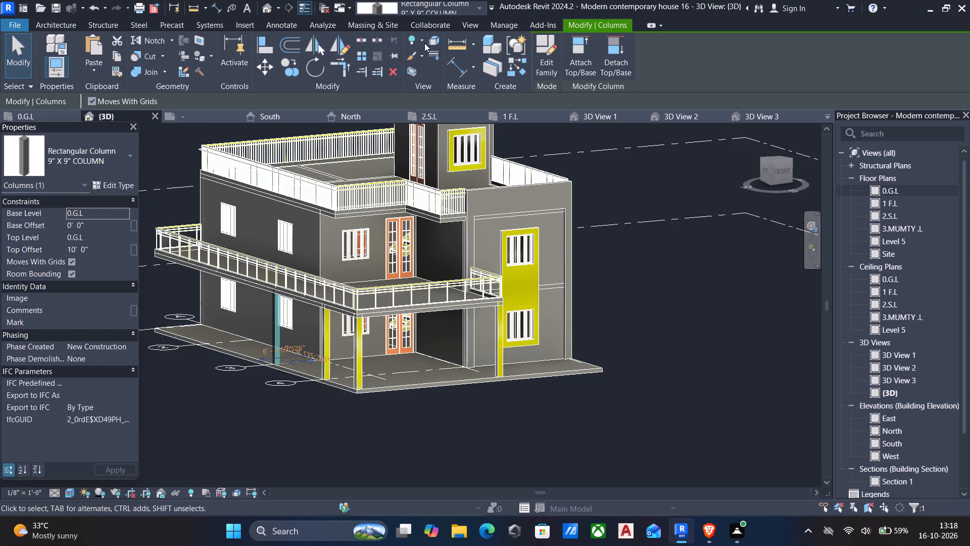
click(509, 24)
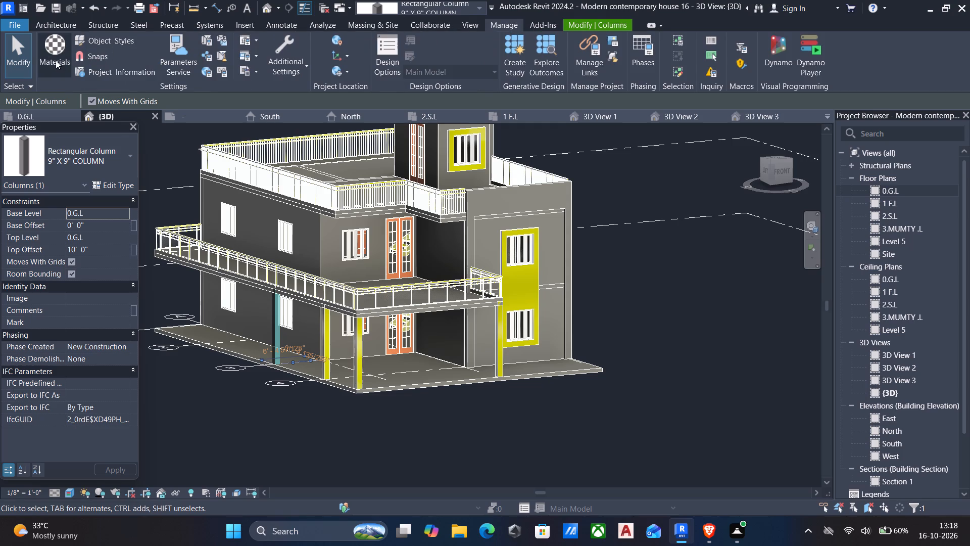
click(52, 44)
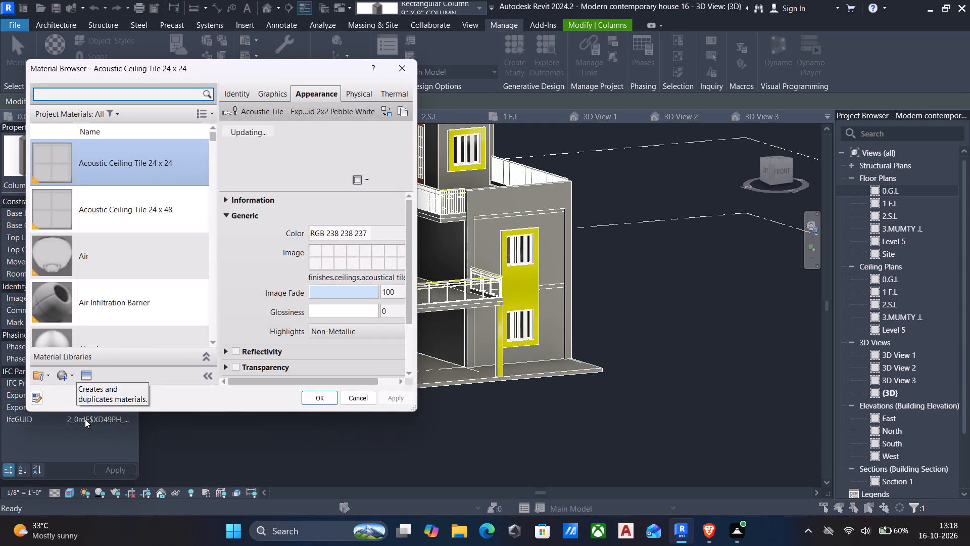
click(62, 375)
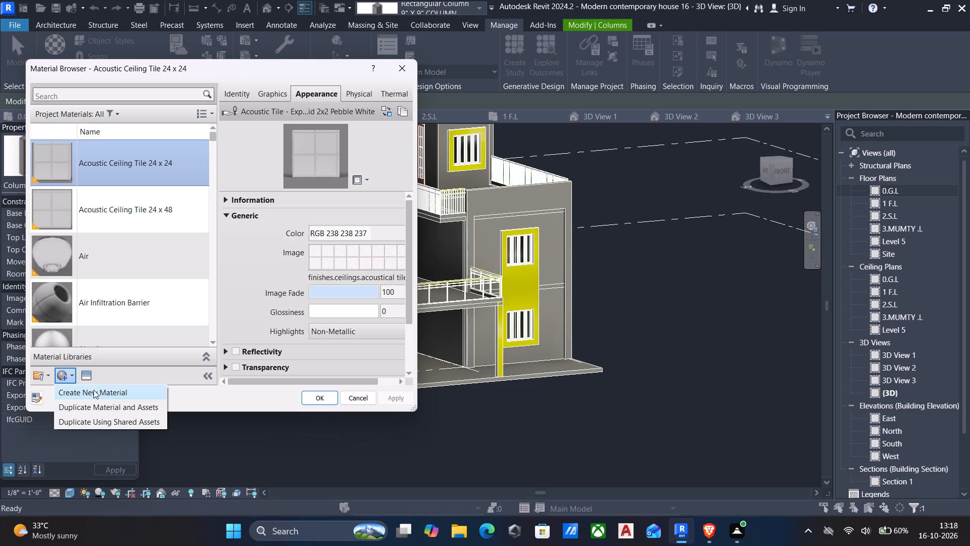
click(93, 390)
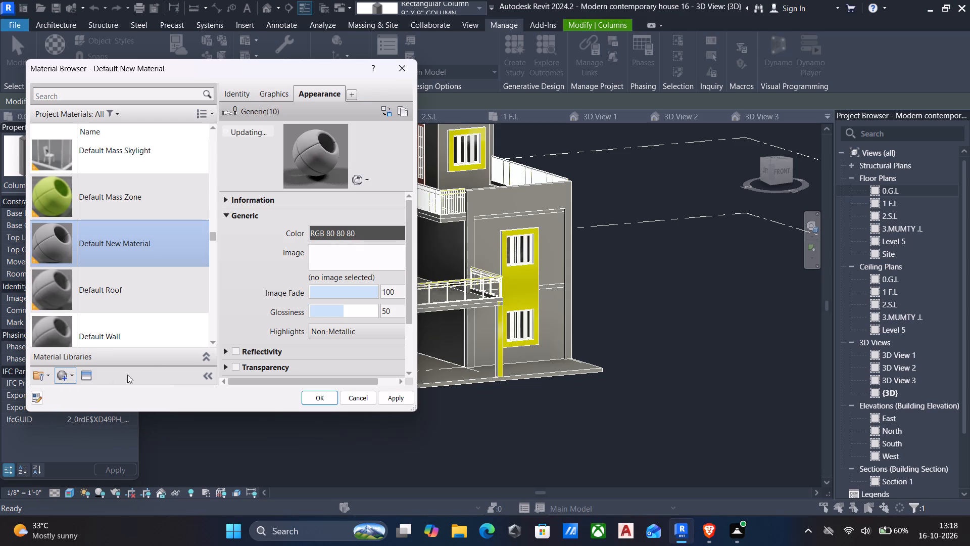
click(236, 93)
click(397, 116)
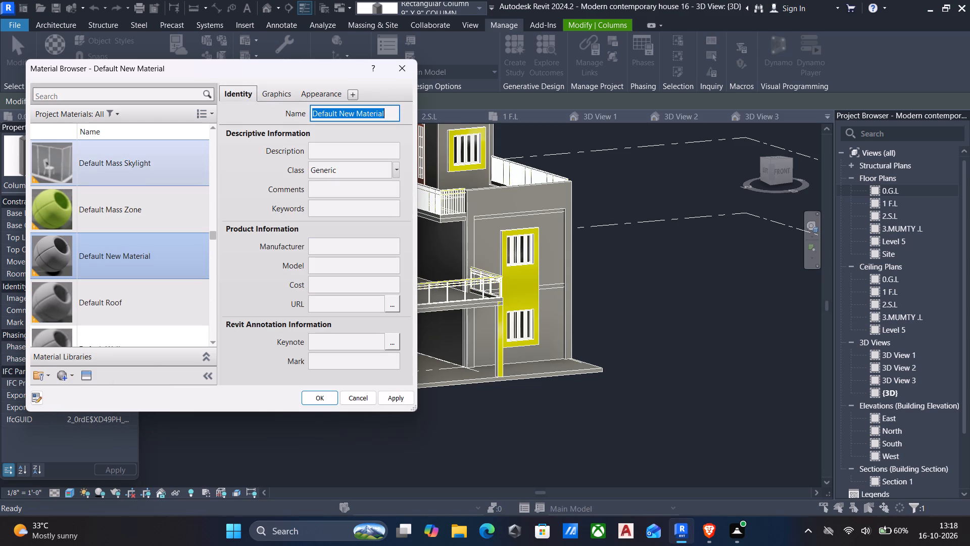
text(column)
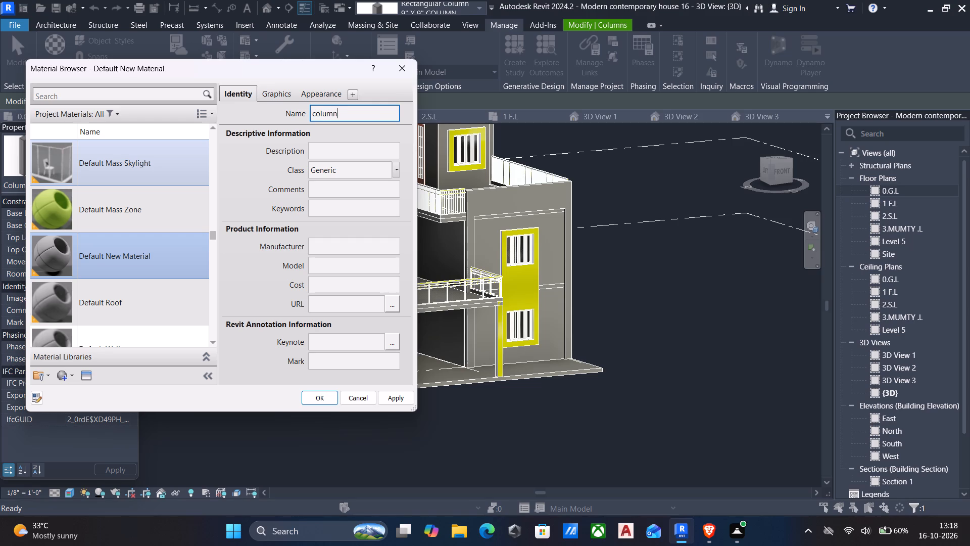
key(space)
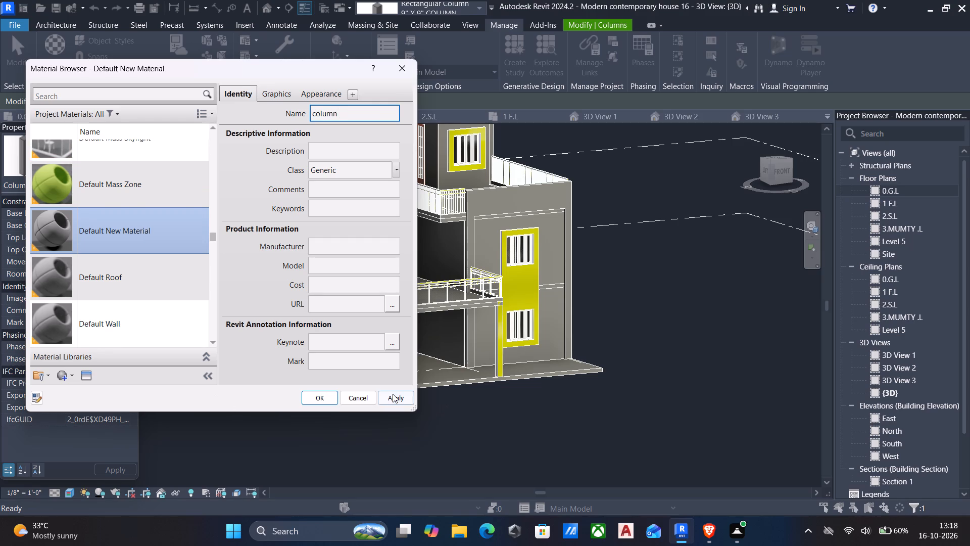
click(393, 394)
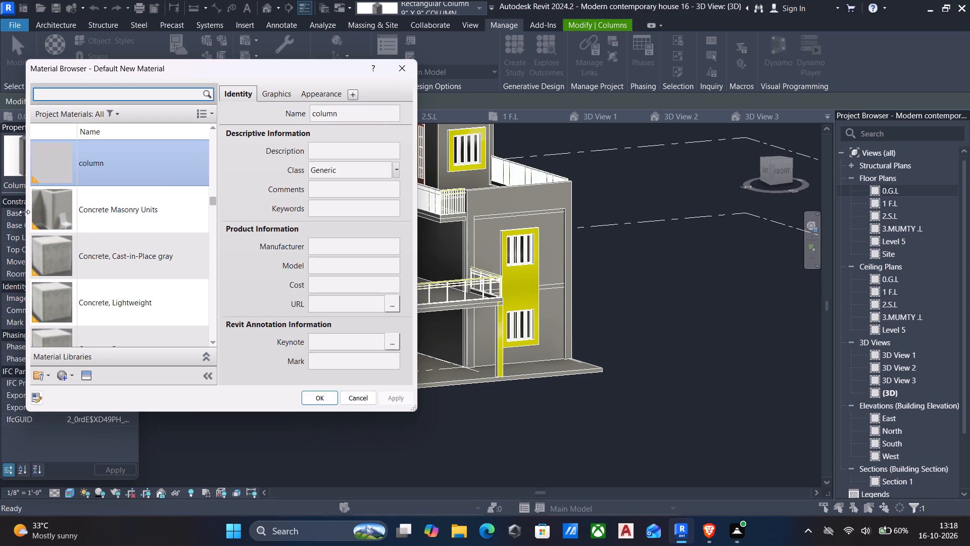
Examine the project materials list and the appearance asset library for a finish suited to the "column" material.
scroll(107, 249, up, 9)
scroll(107, 249, up, 19)
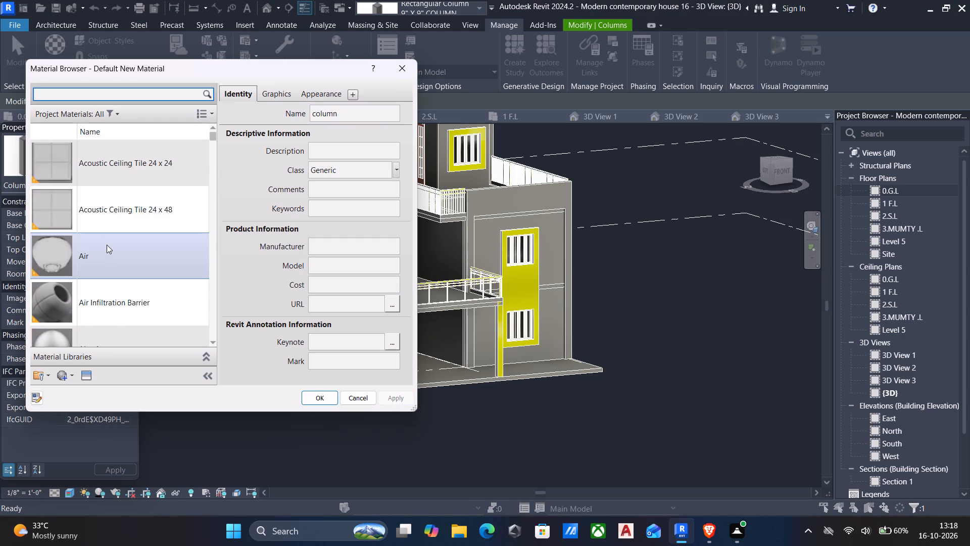
click(86, 372)
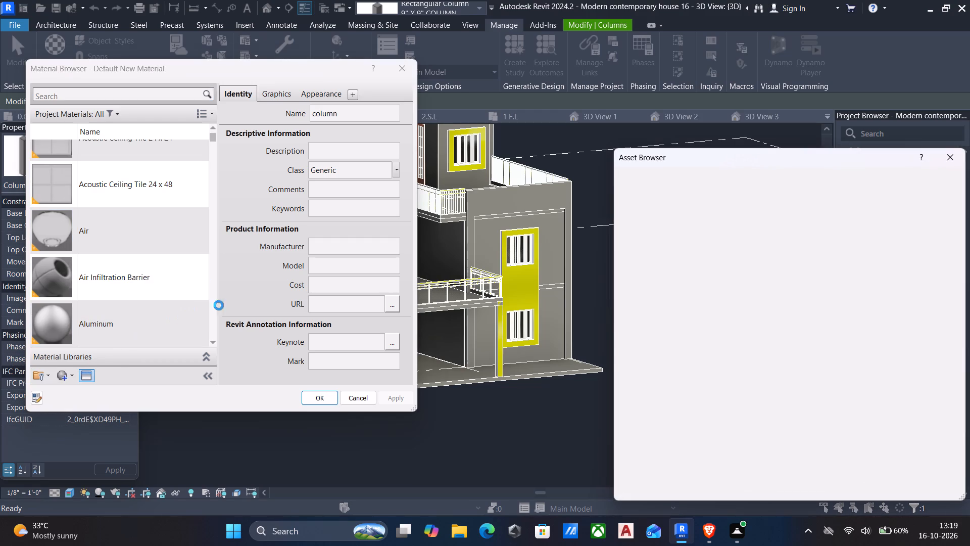
click(616, 245)
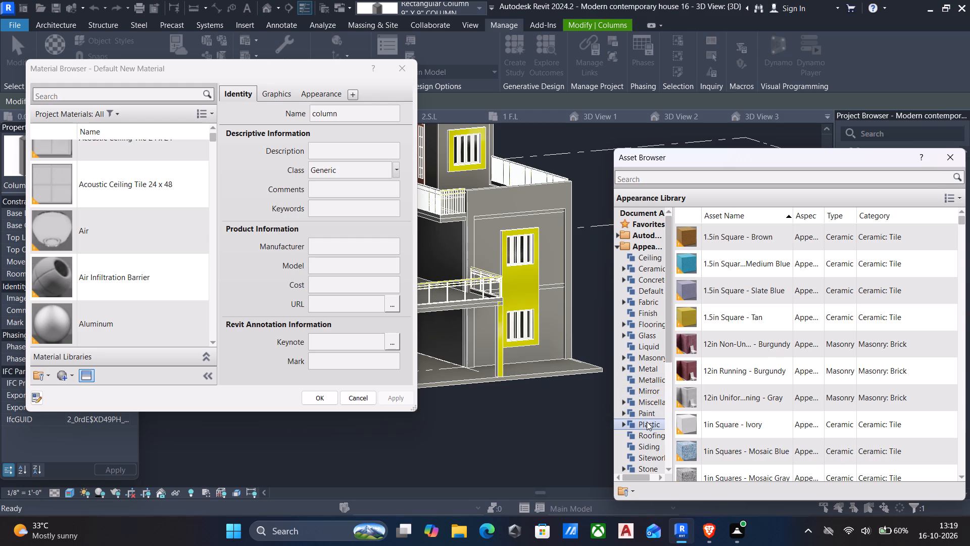
scroll(644, 430, down, 2)
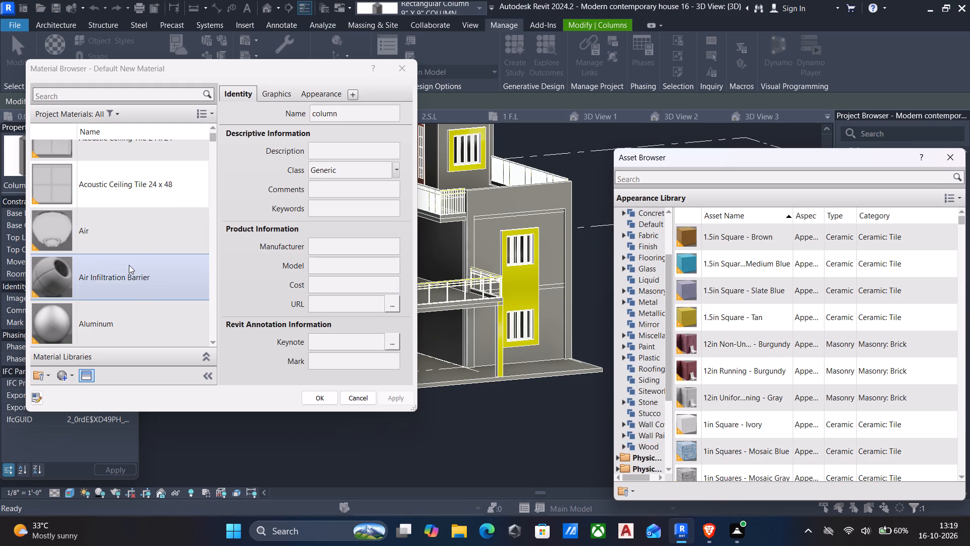
scroll(129, 265, up, 4)
scroll(129, 264, down, 17)
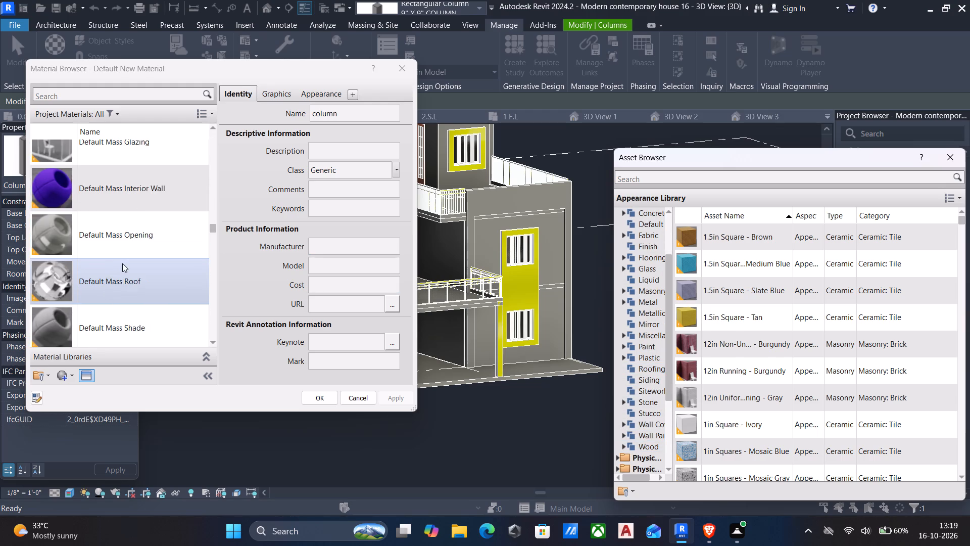
scroll(126, 262, down, 19)
scroll(127, 274, down, 5)
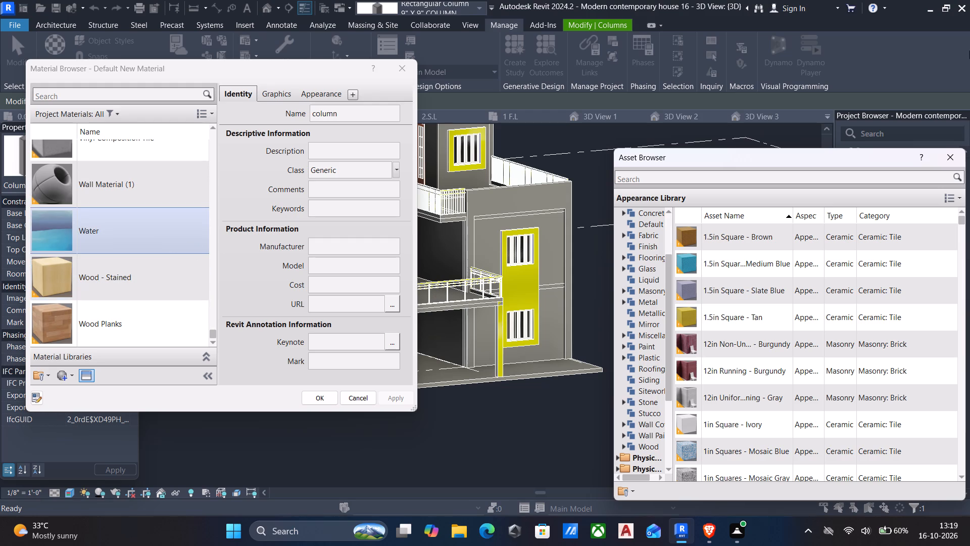
click(945, 160)
scroll(125, 226, up, 4)
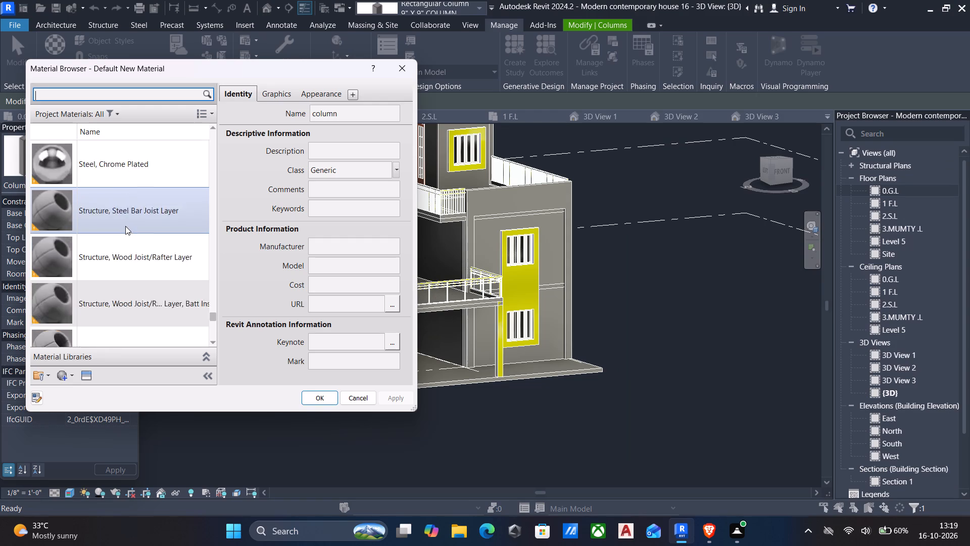
scroll(125, 226, up, 6)
scroll(283, 216, up, 5)
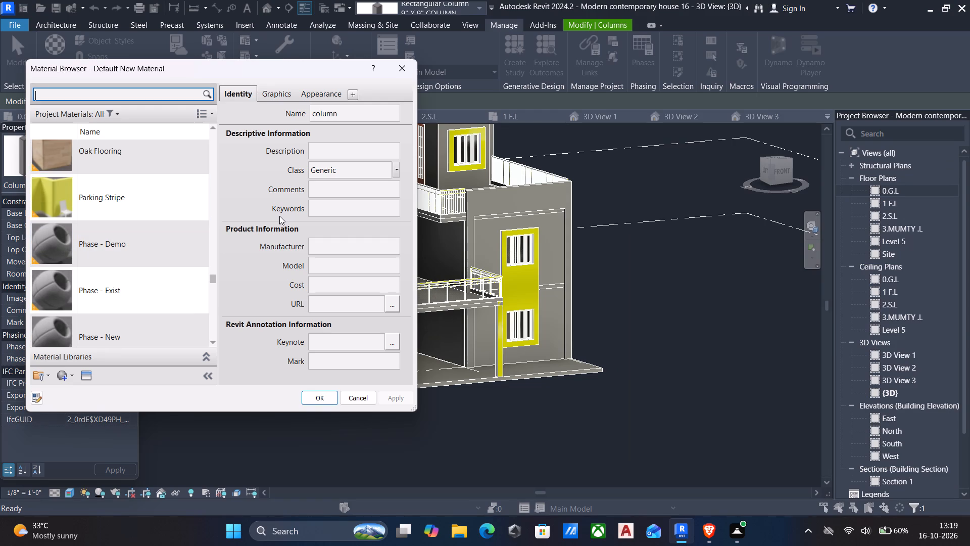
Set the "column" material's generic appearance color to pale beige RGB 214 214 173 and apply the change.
click(324, 93)
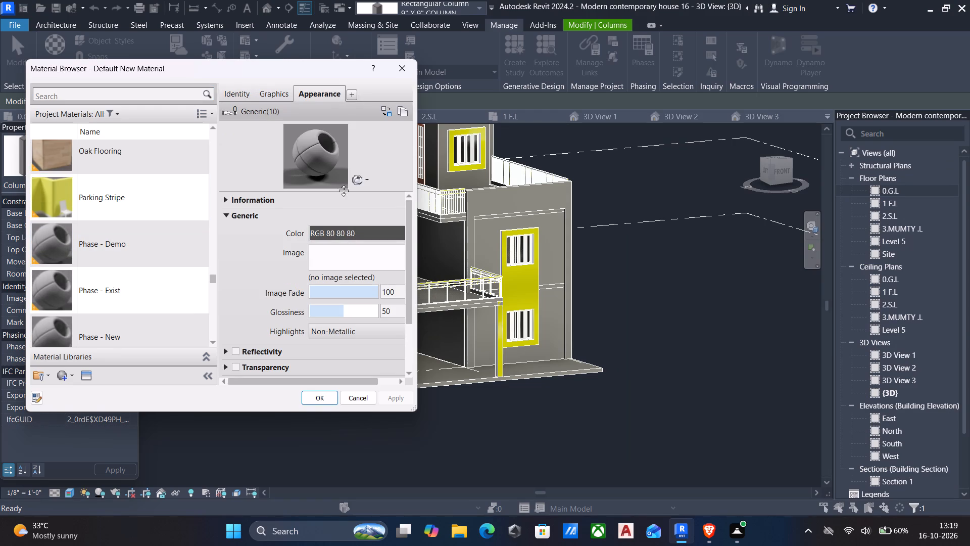
click(354, 261)
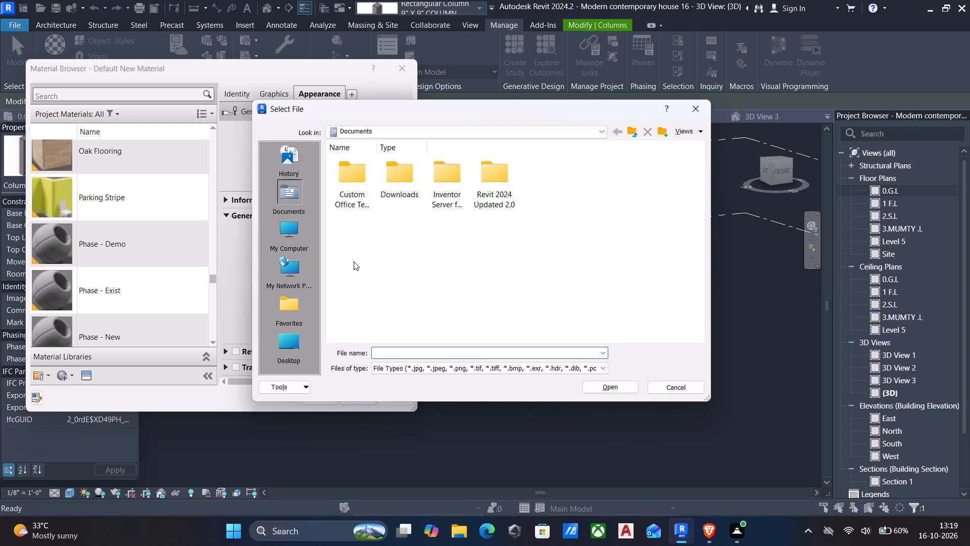
click(693, 110)
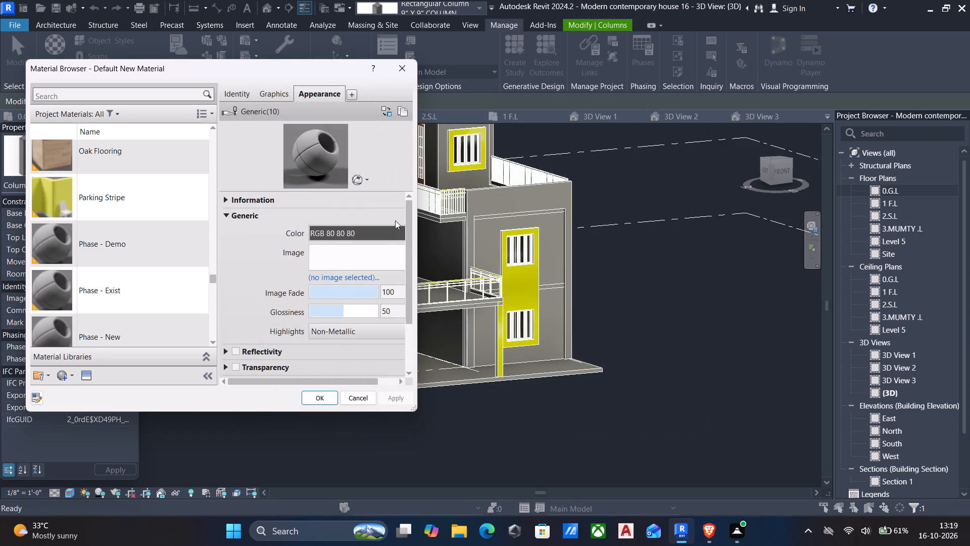
click(367, 229)
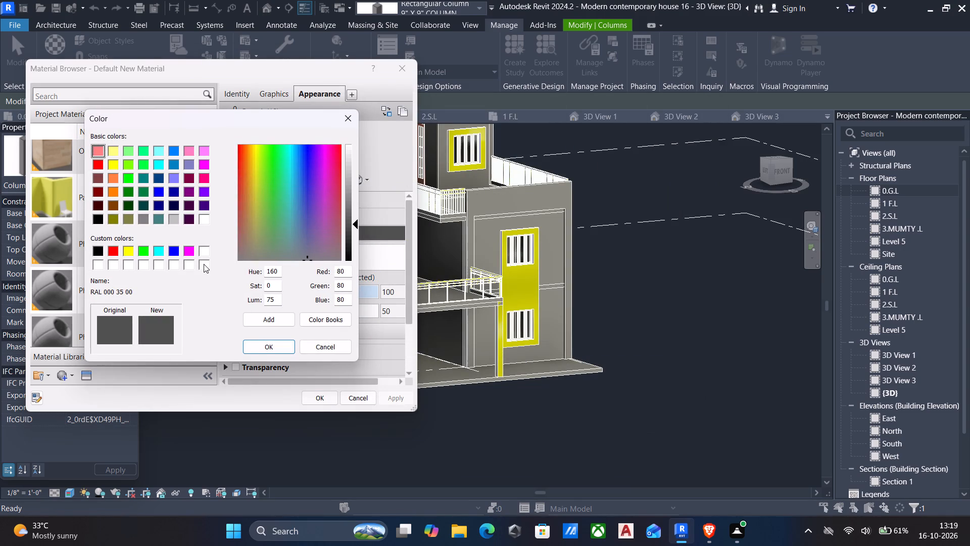
click(124, 217)
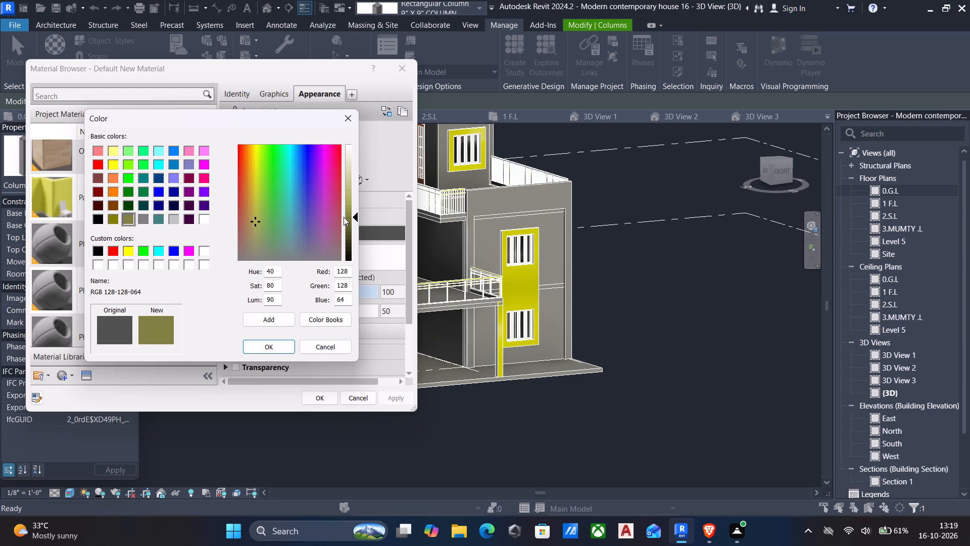
drag(346, 217, 352, 217)
click(351, 205)
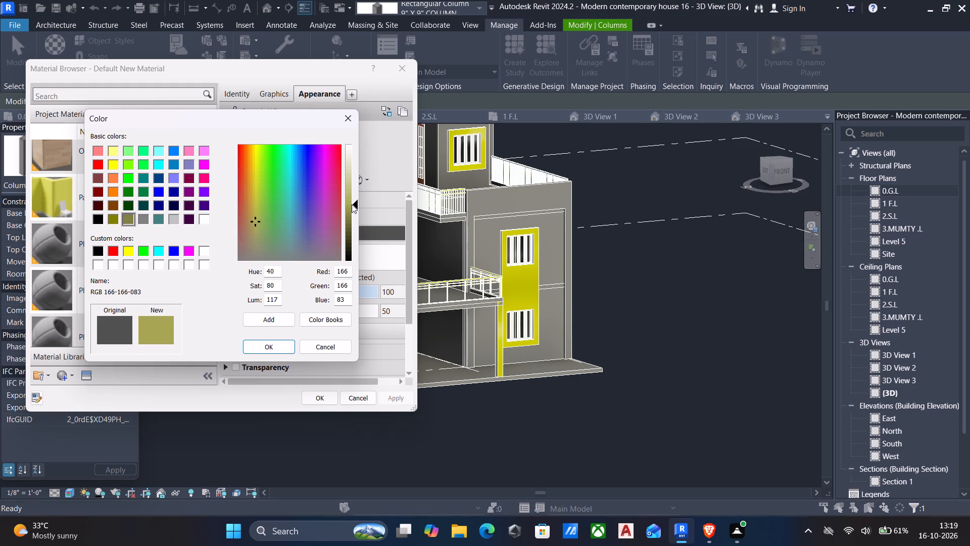
click(349, 193)
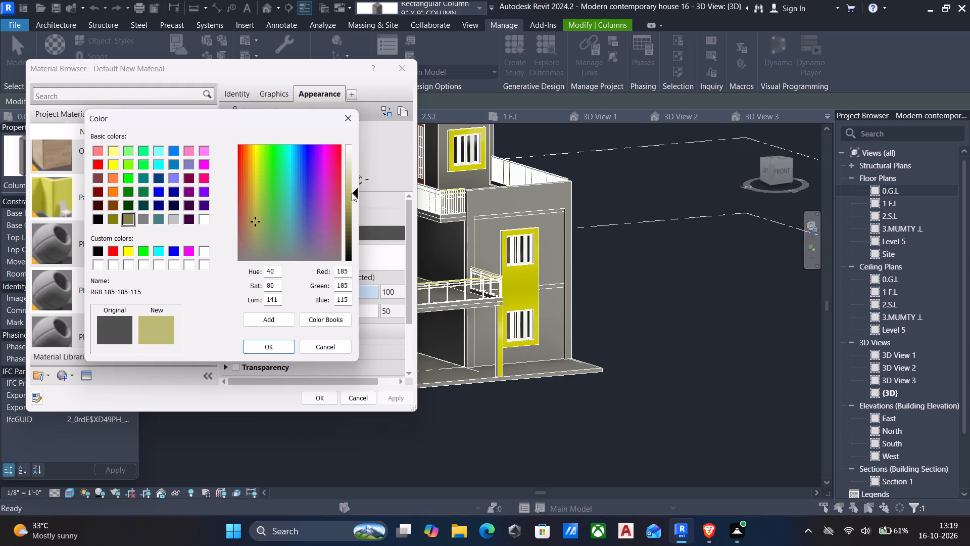
drag(347, 178, 352, 178)
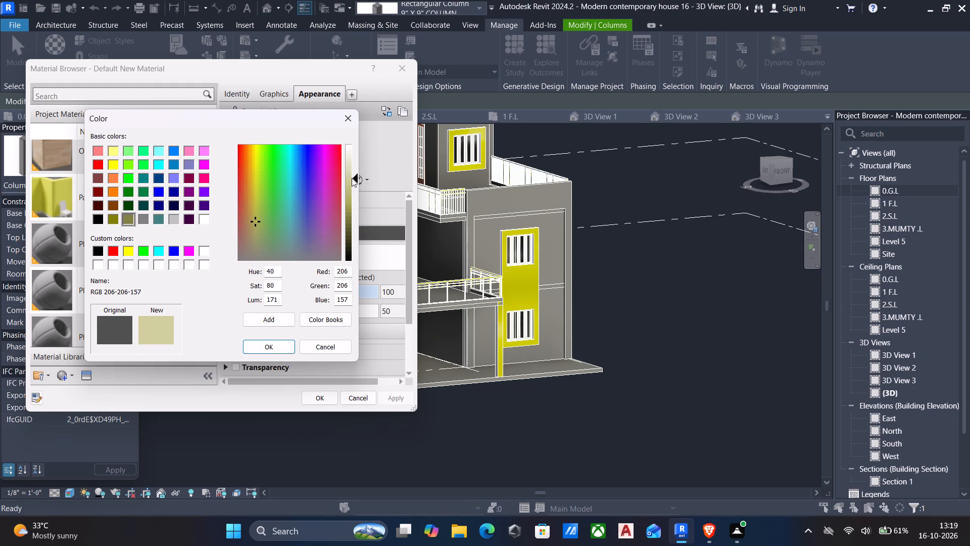
drag(347, 163, 352, 163)
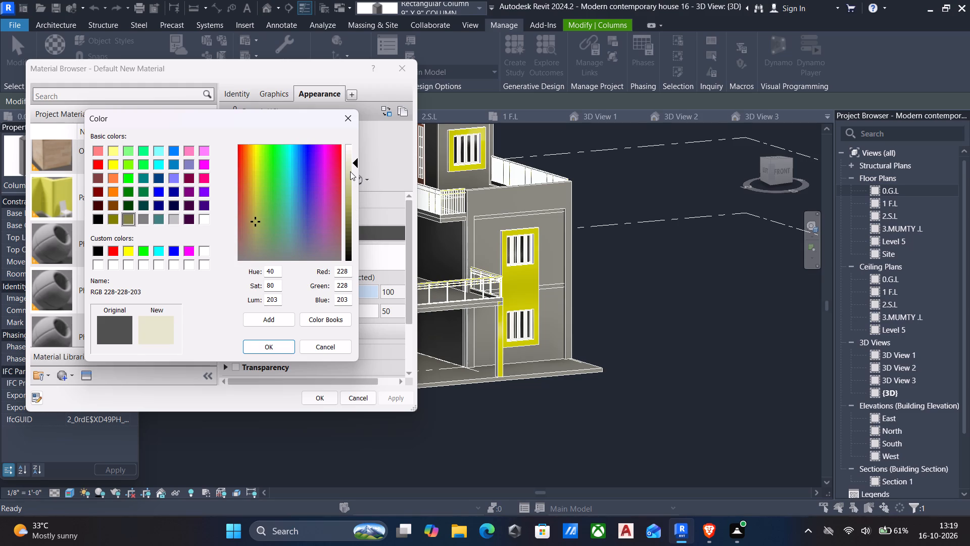
click(350, 173)
click(275, 346)
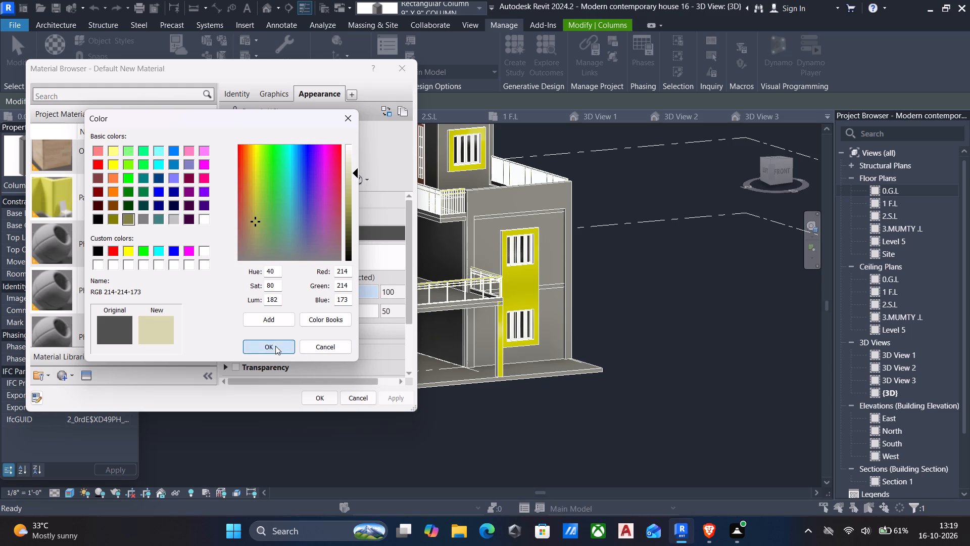
click(396, 399)
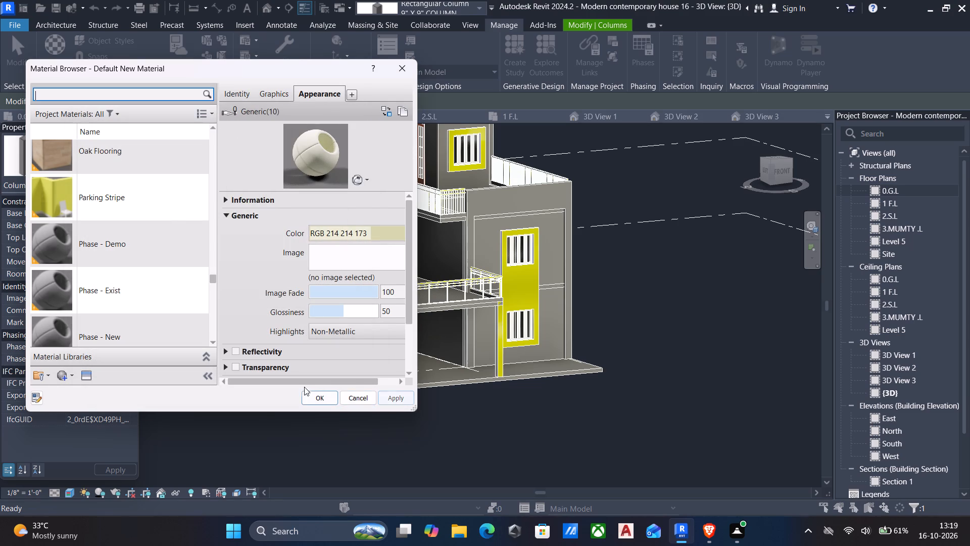
click(323, 400)
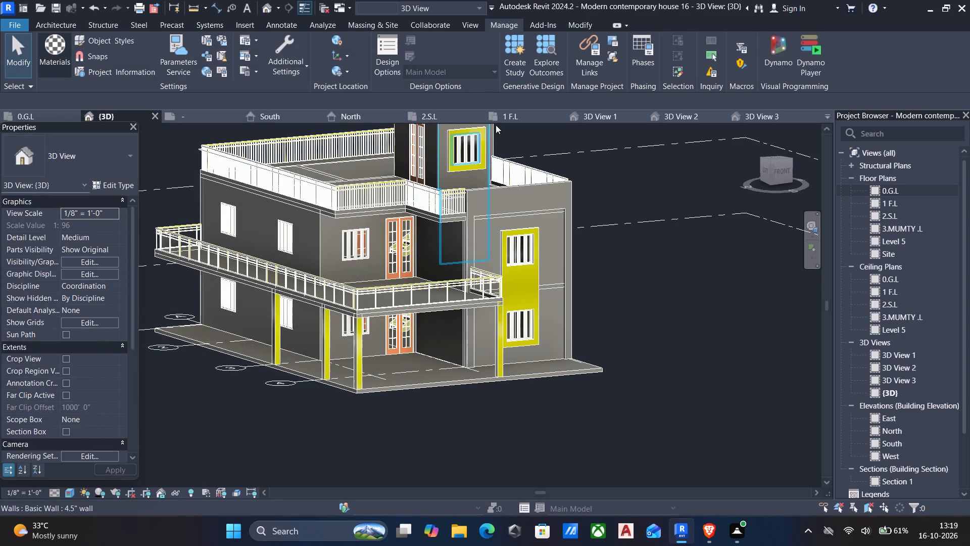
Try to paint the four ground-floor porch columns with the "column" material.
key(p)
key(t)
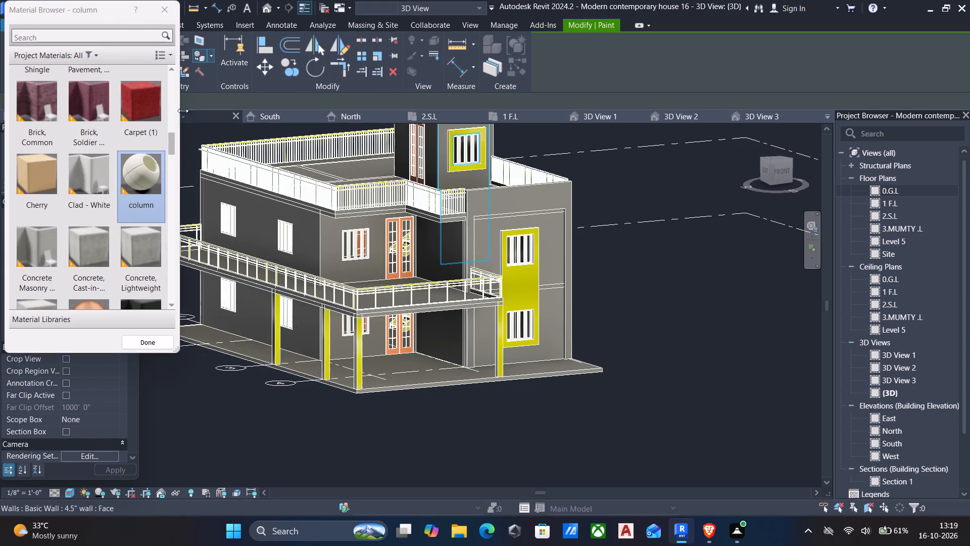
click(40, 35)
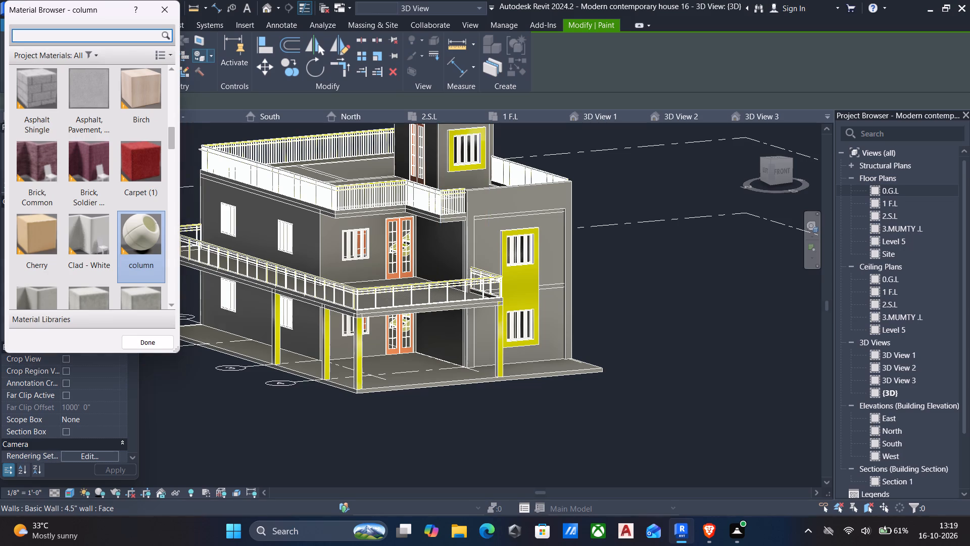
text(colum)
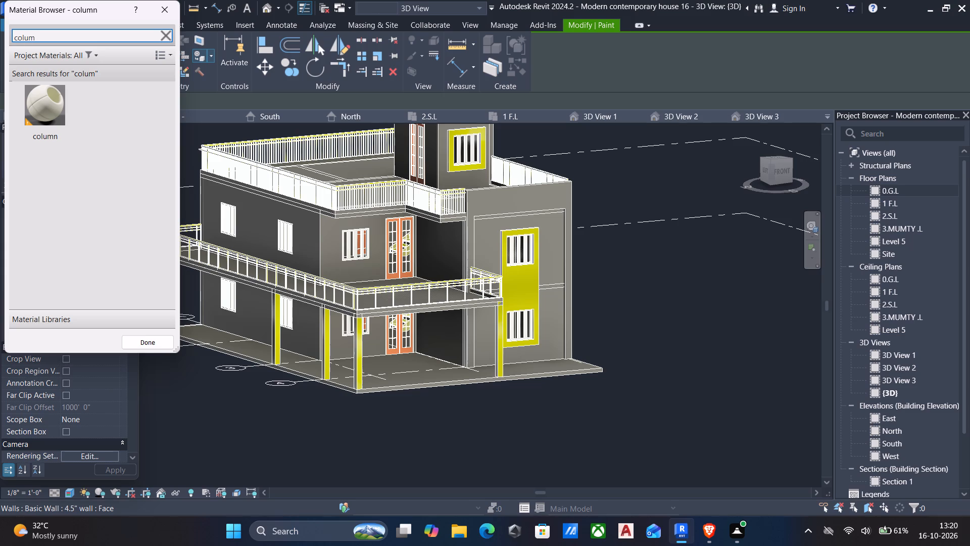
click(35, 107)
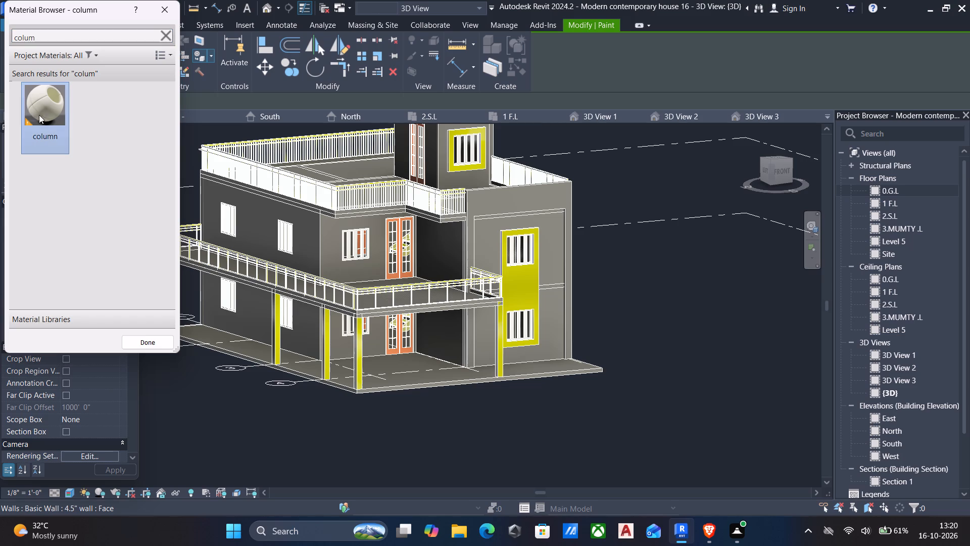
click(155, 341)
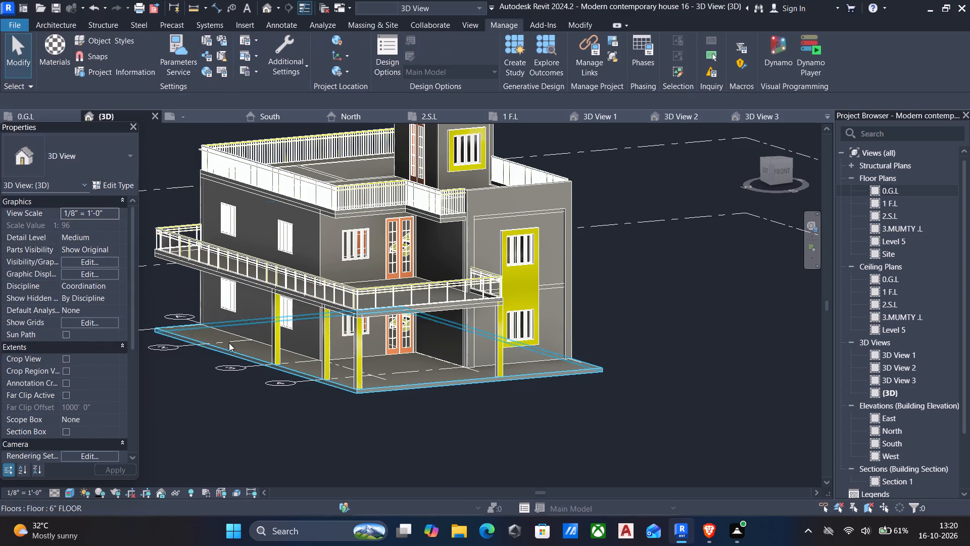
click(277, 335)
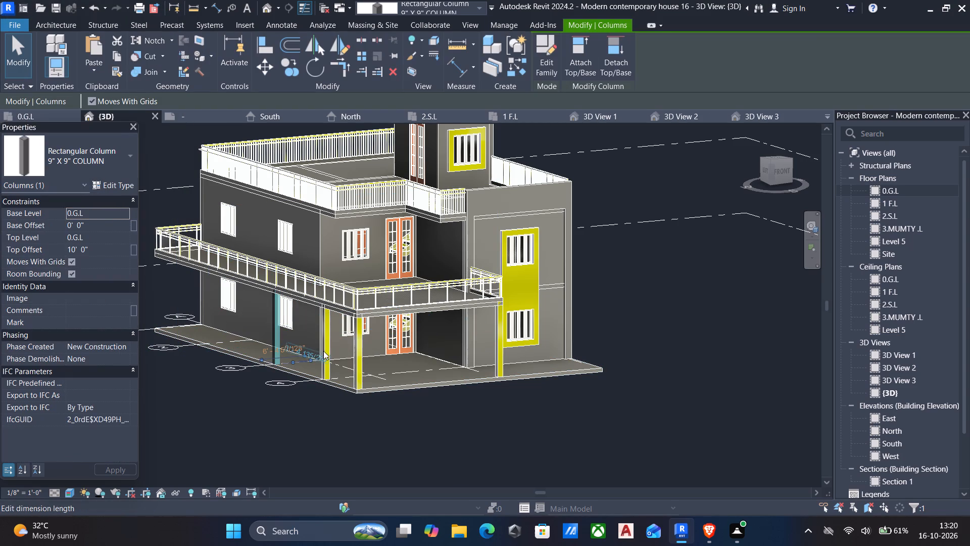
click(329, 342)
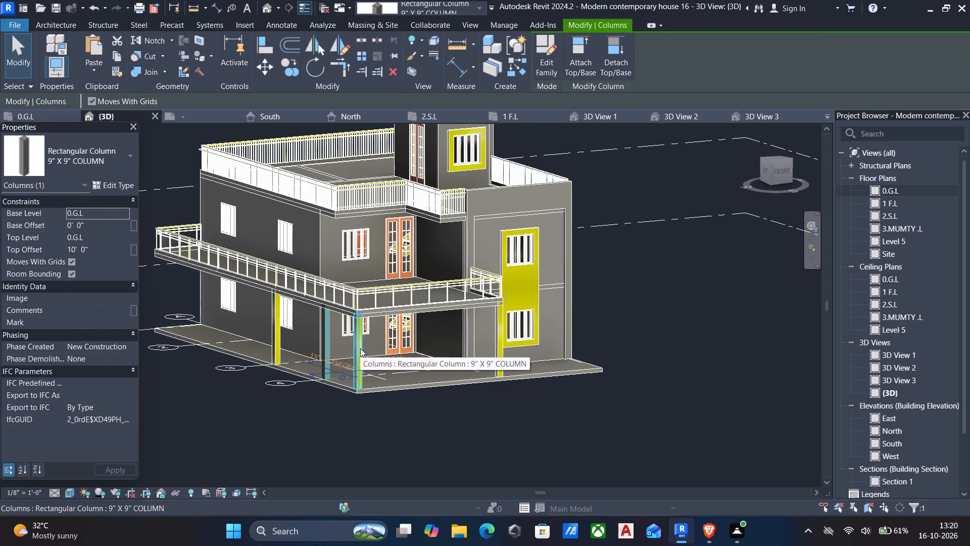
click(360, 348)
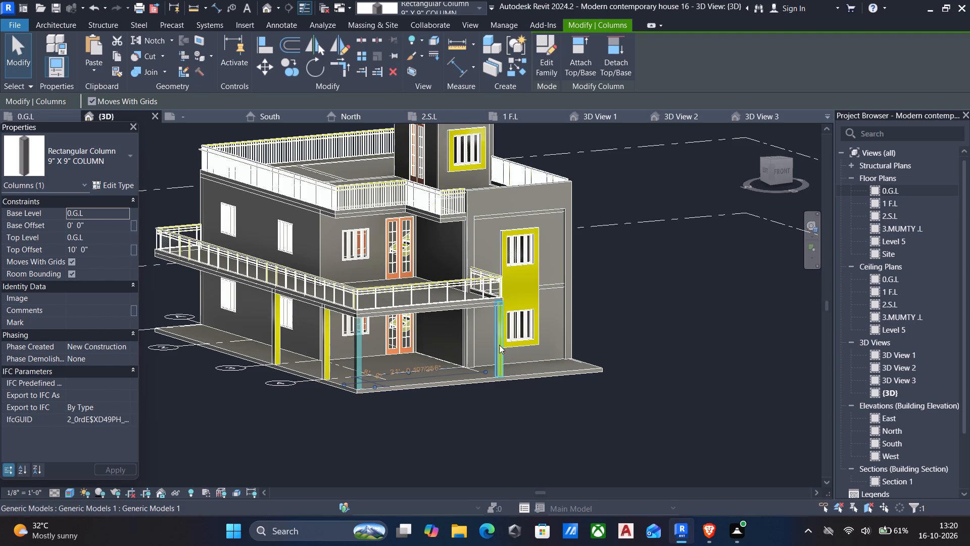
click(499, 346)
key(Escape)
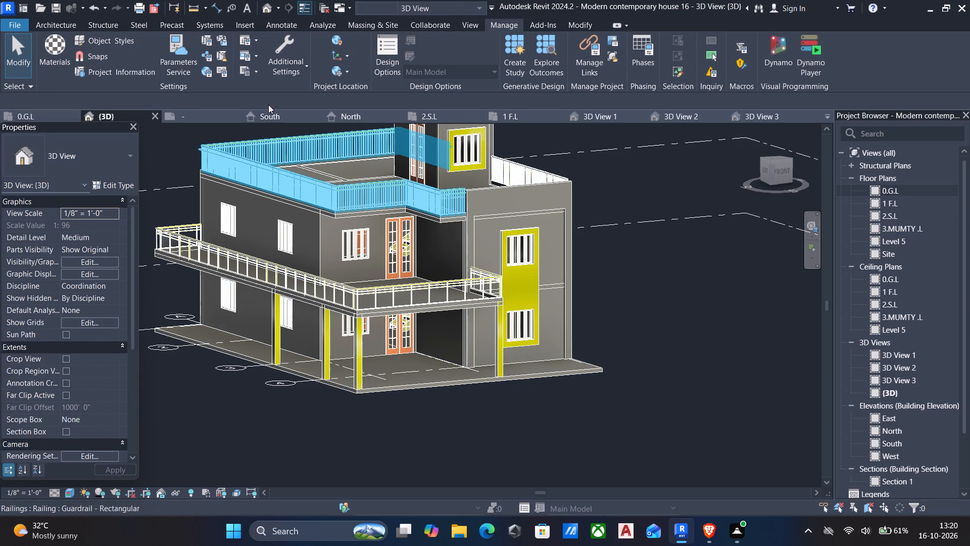
Search for "column" in the Paint materials and paint the front faces of the three porch columns along the house's left side with it.
text(pt)
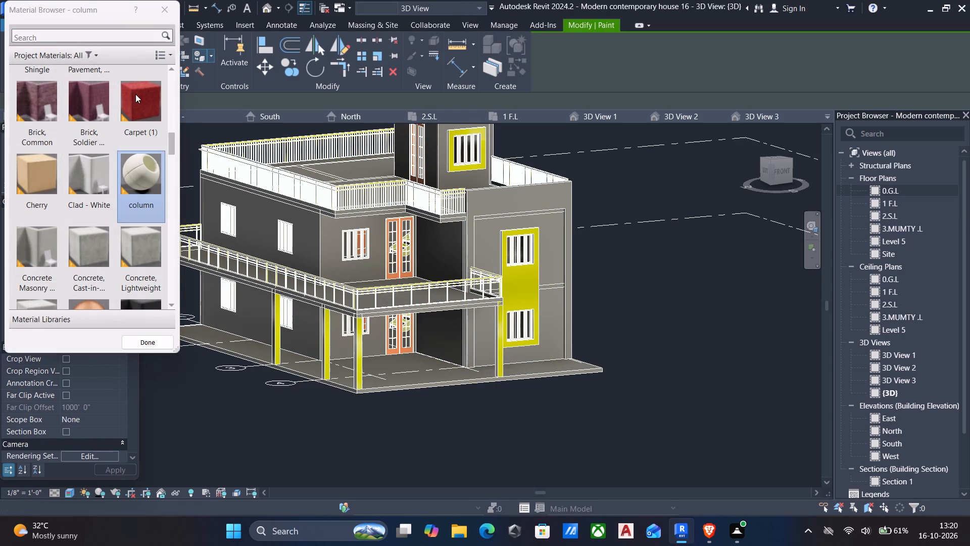
double_click(138, 160)
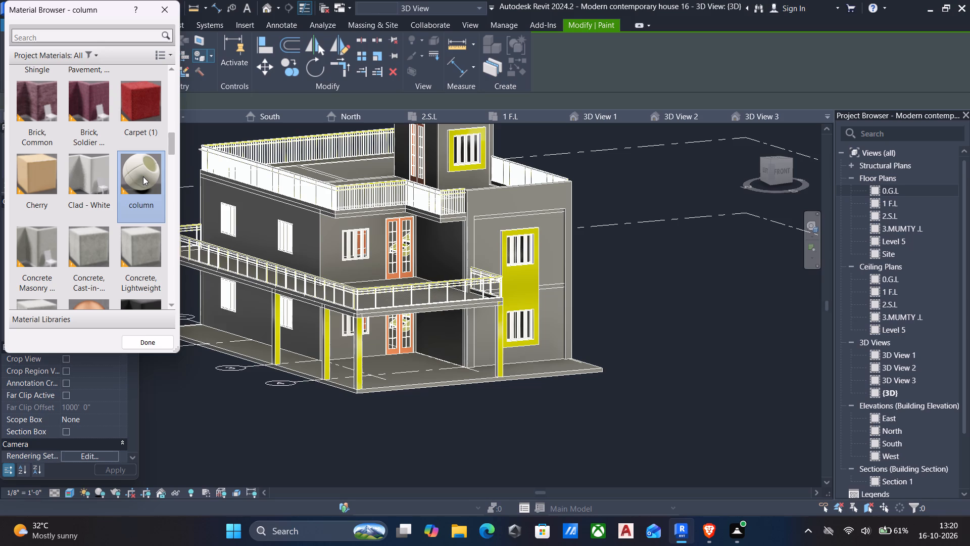
double_click(143, 176)
double_click(143, 176)
scroll(142, 189, down, 4)
scroll(142, 189, up, 18)
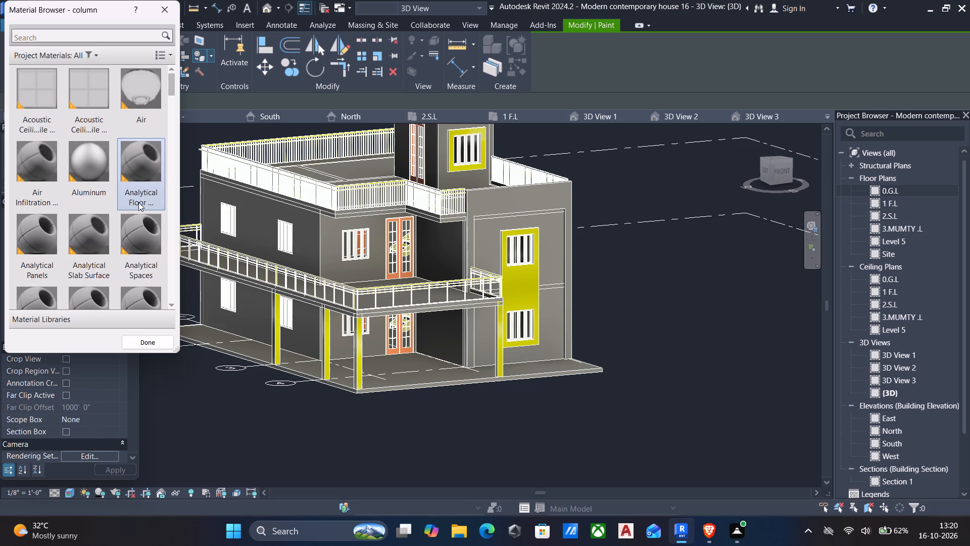
scroll(138, 202, down, 1)
click(92, 34)
text(column)
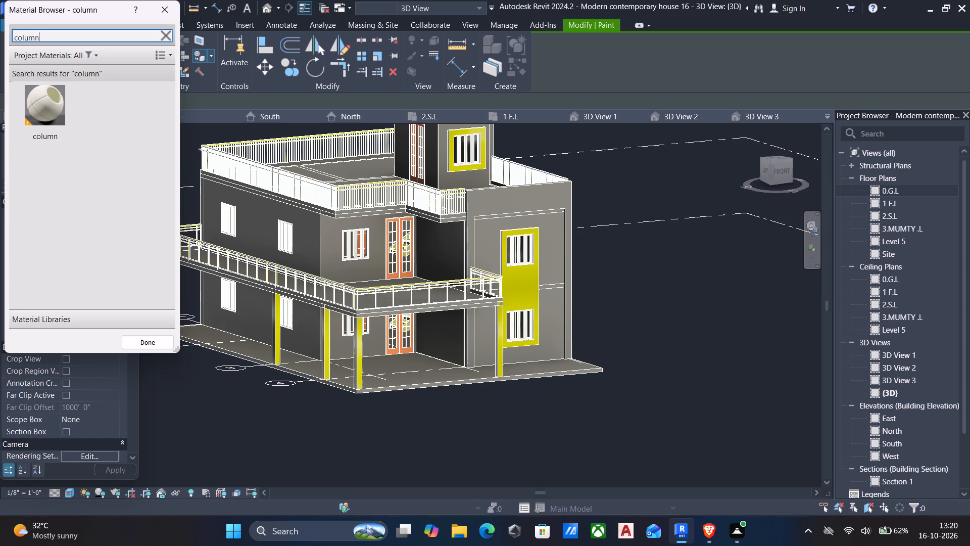
double_click(39, 112)
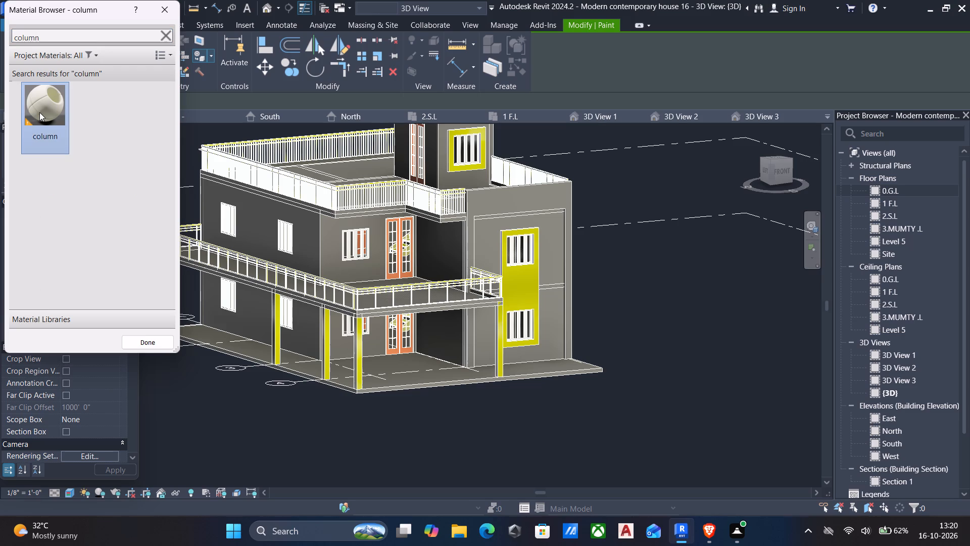
right_click(39, 112)
triple_click(39, 112)
click(39, 112)
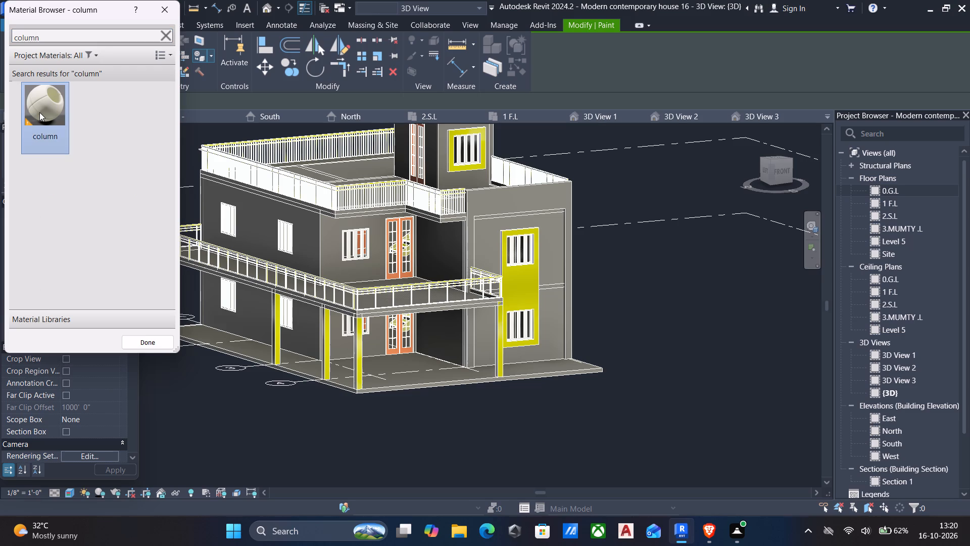
double_click(39, 112)
click(43, 122)
double_click(57, 98)
click(360, 351)
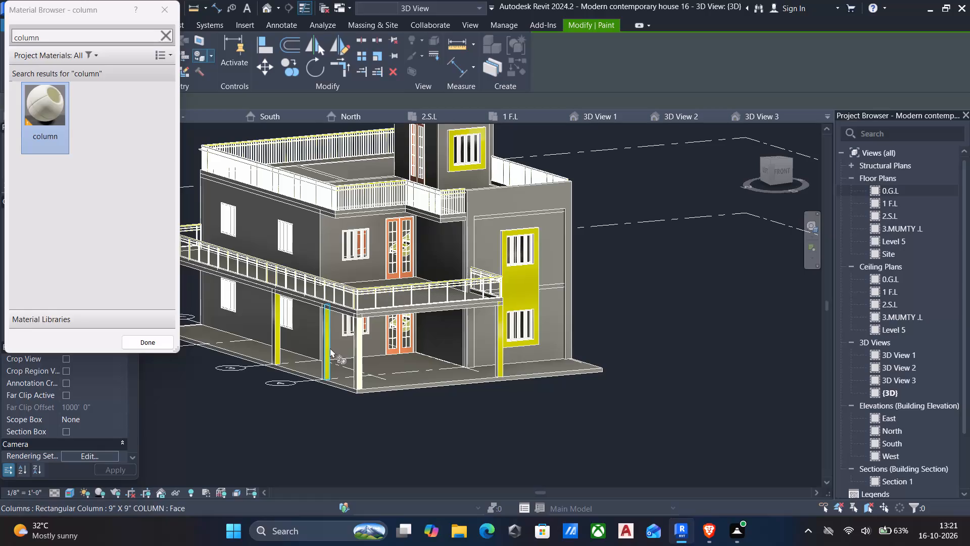
click(325, 358)
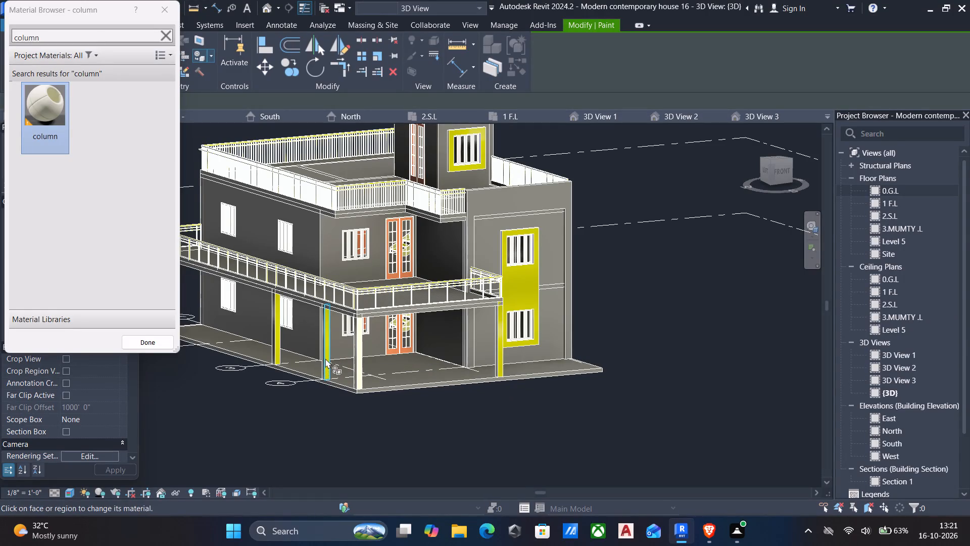
click(278, 341)
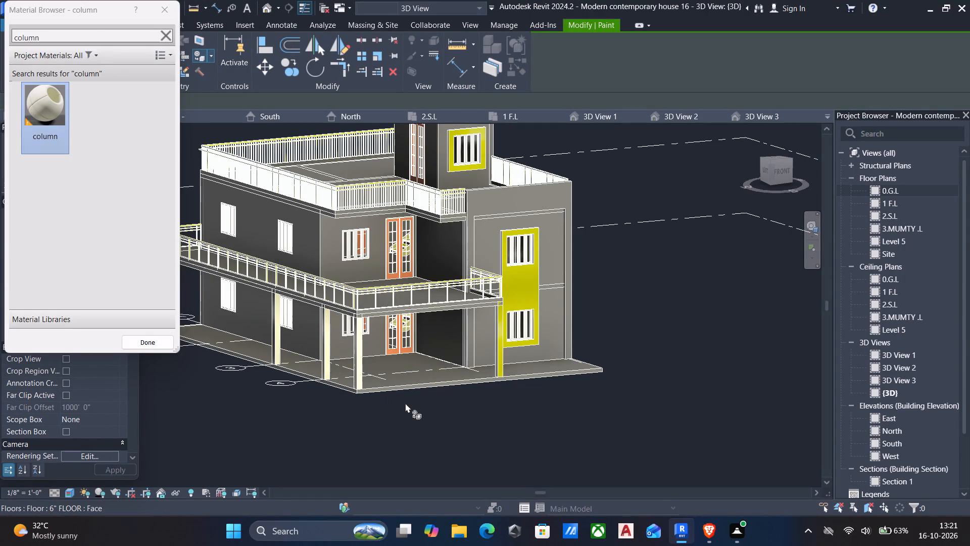
Paint the inner side faces of the three left-side porch columns, facing the porch interior, with the "column" material.
shift+middle_drag(403, 403, 308, 427)
middle_drag(307, 426, 385, 422)
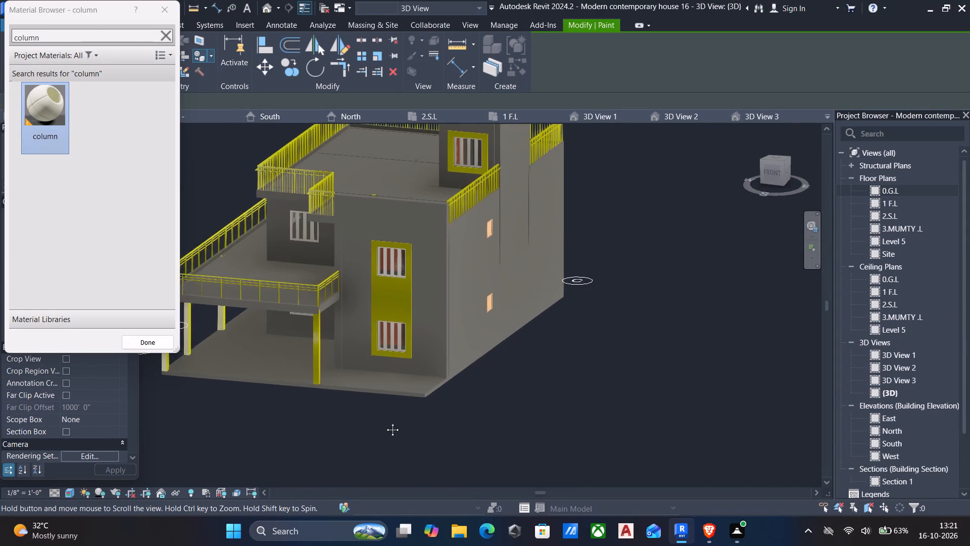
middle_drag(385, 422, 691, 420)
scroll(537, 329, up, 8)
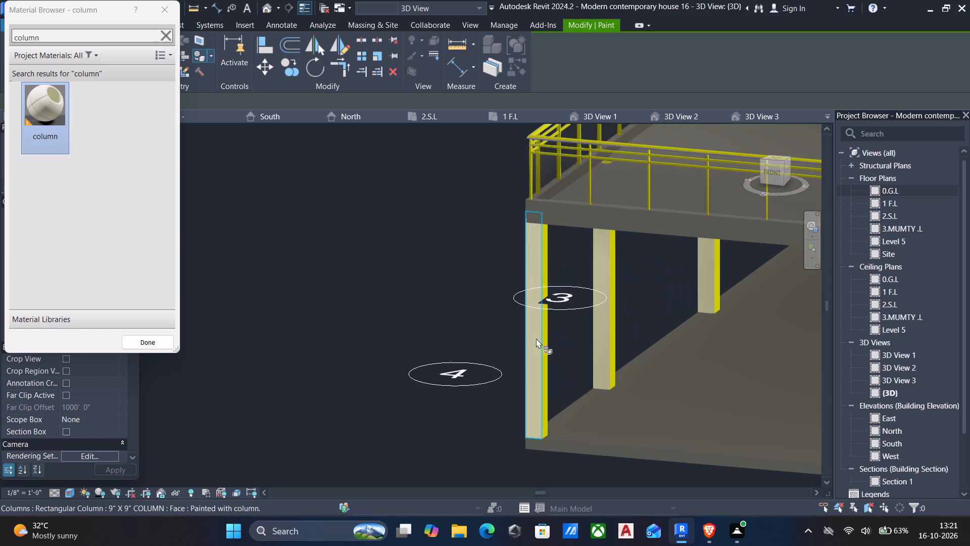
click(547, 339)
click(612, 321)
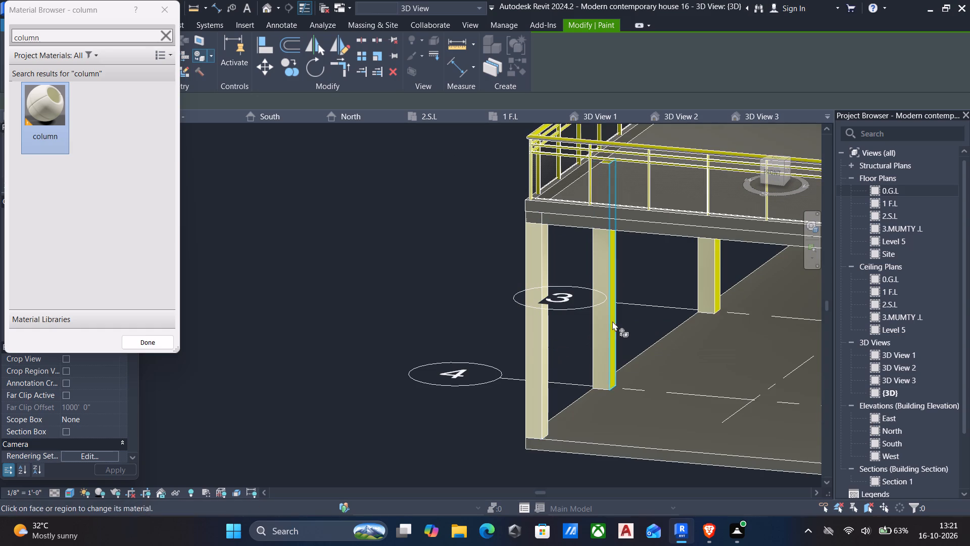
click(718, 281)
Paint the rear and outer side faces of the three left-side porch columns with the "column" material.
scroll(676, 294, down, 3)
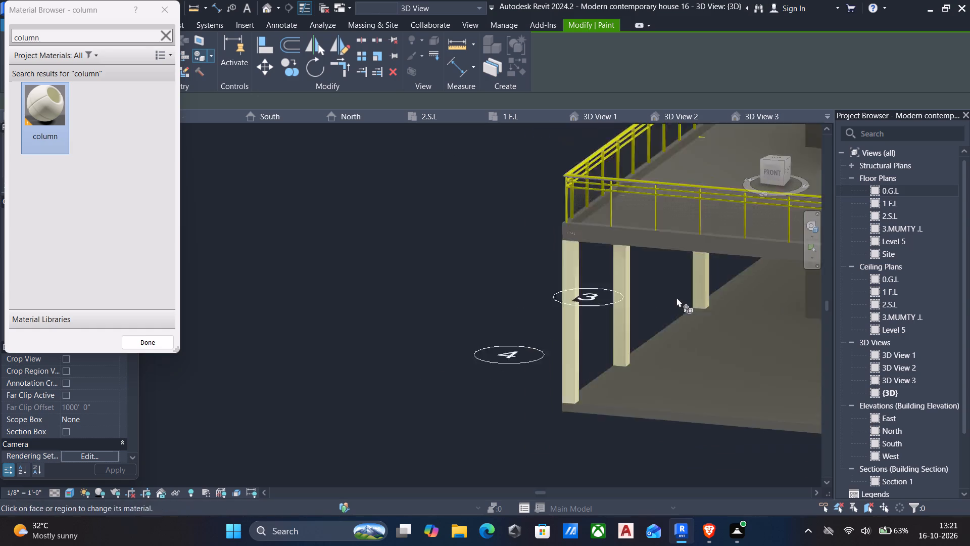
scroll(676, 297, down, 4)
scroll(539, 318, down, 5)
shift+middle_drag(537, 323, 832, 258)
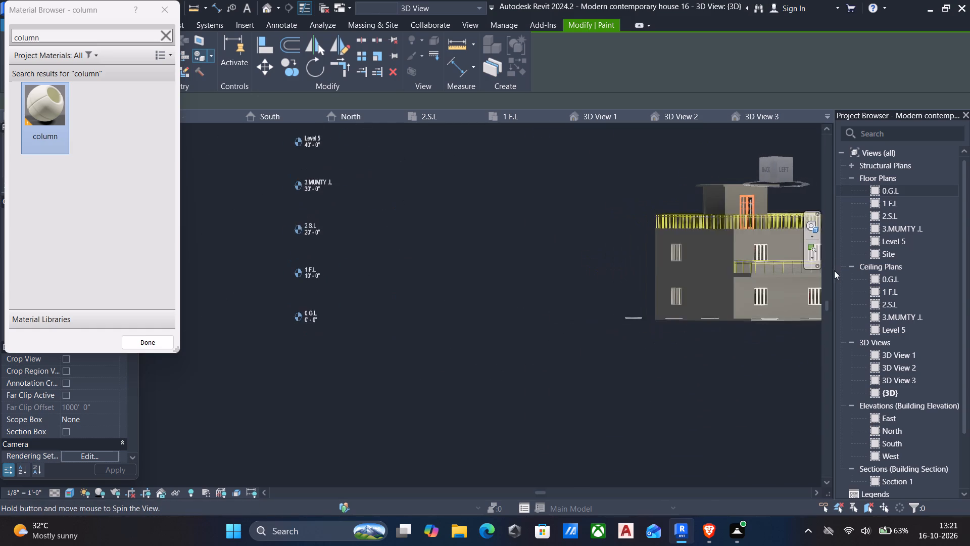
scroll(826, 274, down, 4)
middle_drag(480, 308, 241, 353)
shift+middle_drag(592, 364, 659, 351)
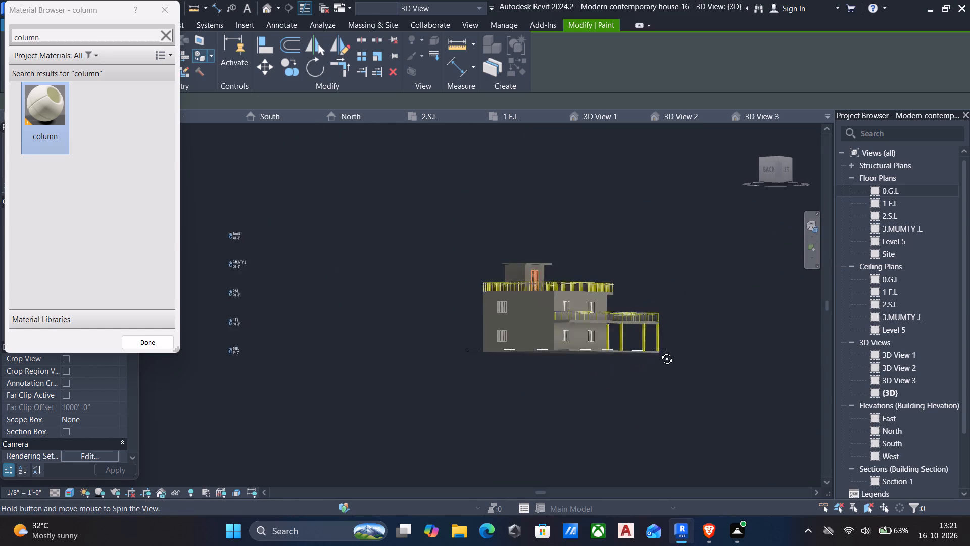
shift+middle_drag(659, 351, 680, 392)
scroll(638, 366, up, 10)
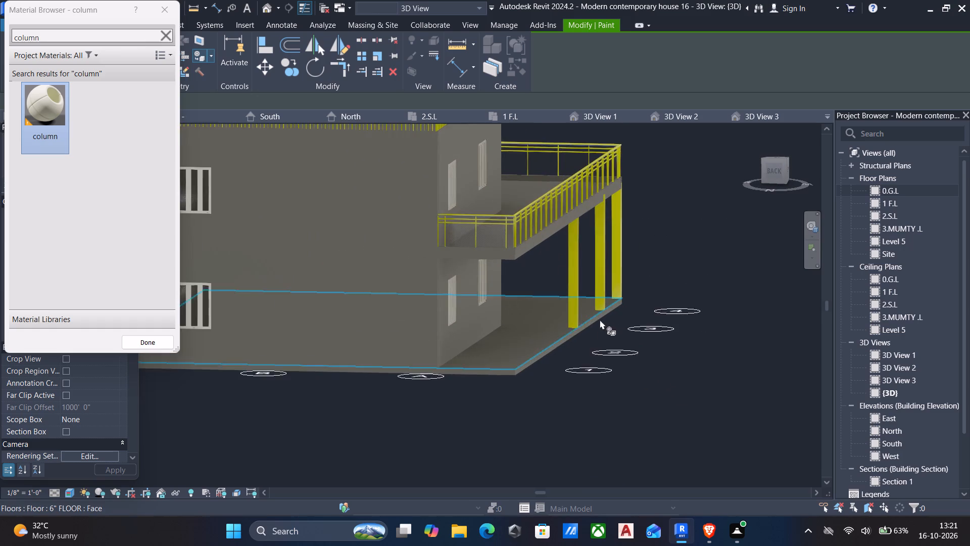
scroll(599, 319, up, 6)
click(538, 311)
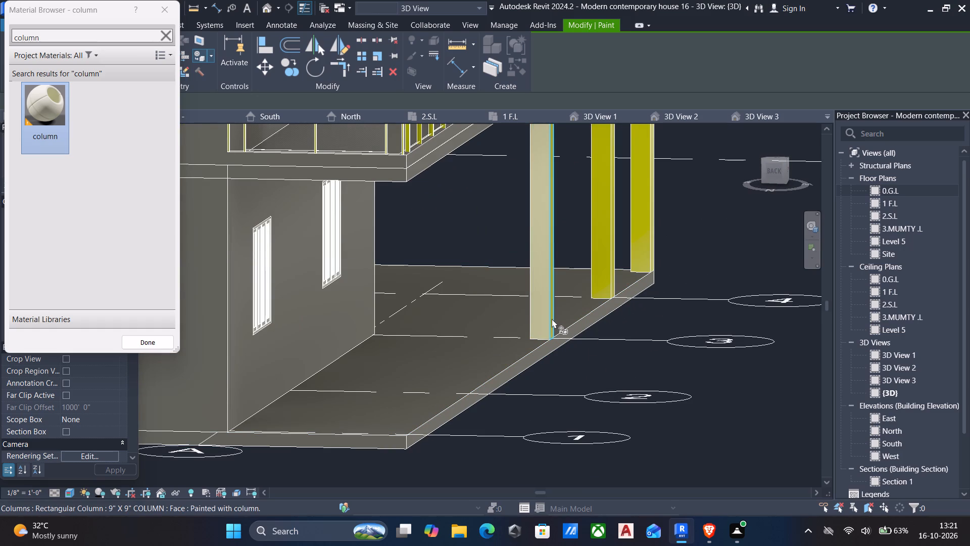
click(552, 318)
click(601, 277)
click(613, 280)
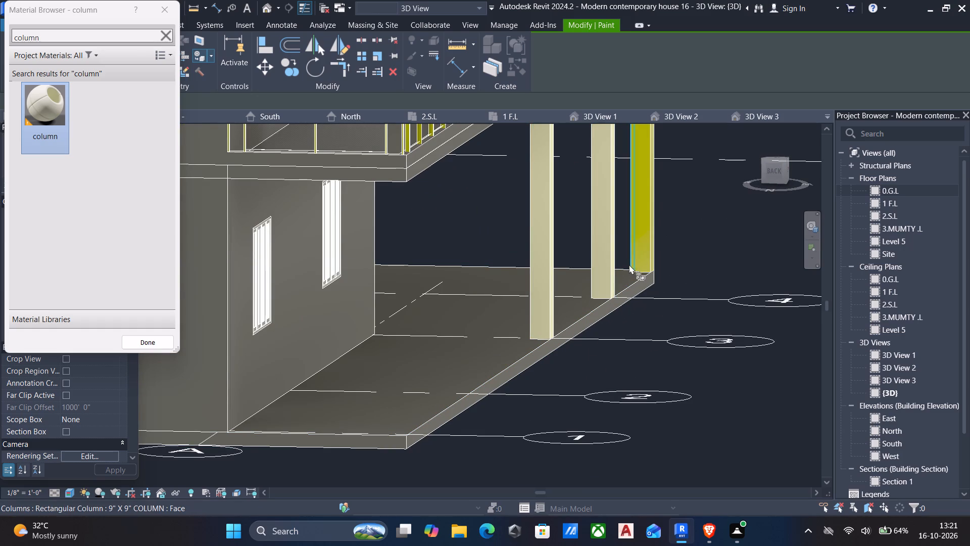
click(645, 252)
click(643, 261)
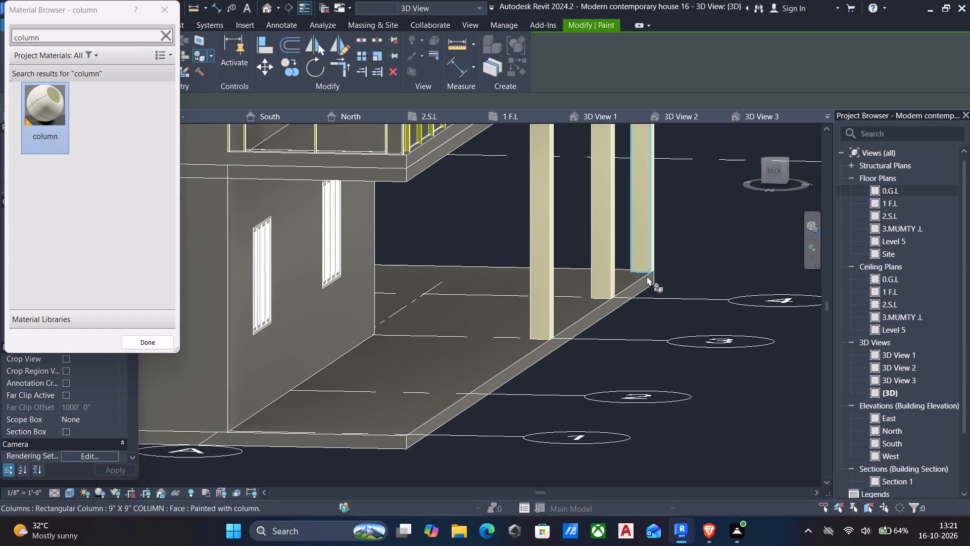
Paint the front face of the fourth porch column, beside the projecting front bay, with the "column" material.
scroll(647, 291, down, 8)
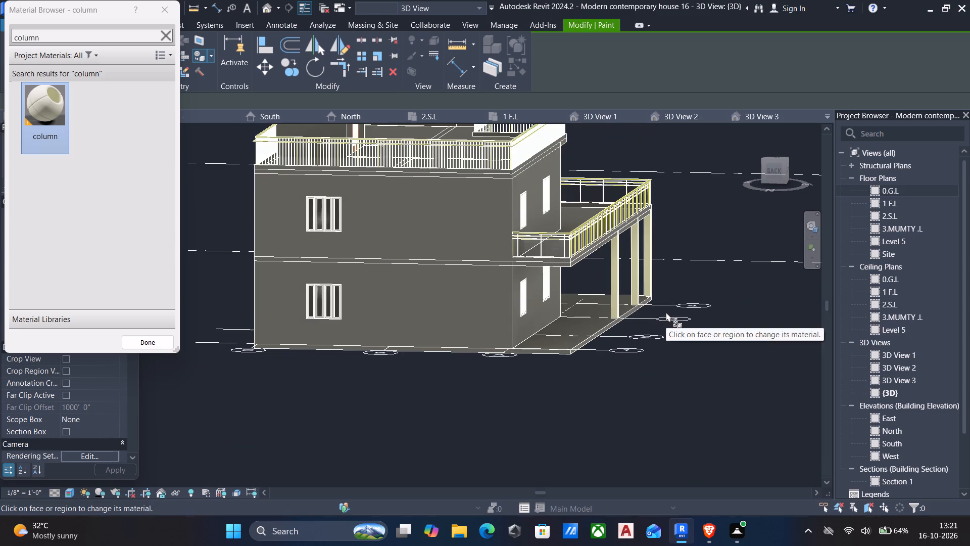
shift+middle_drag(666, 312, 386, 362)
scroll(395, 370, up, 3)
click(417, 372)
Paint the fourth porch column's side face, facing the house's right side, with the "column" material.
shift+middle_drag(419, 391, 408, 392)
scroll(408, 392, down, 3)
middle_drag(412, 385, 523, 313)
middle_drag(652, 345, 574, 356)
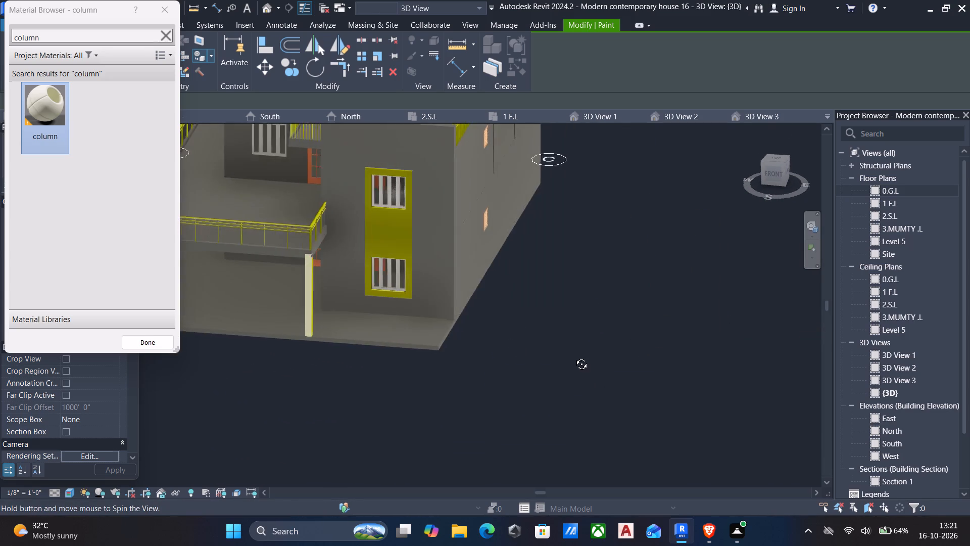
middle_drag(574, 356, 572, 356)
scroll(509, 339, down, 1)
middle_drag(422, 335, 342, 348)
middle_drag(329, 342, 423, 285)
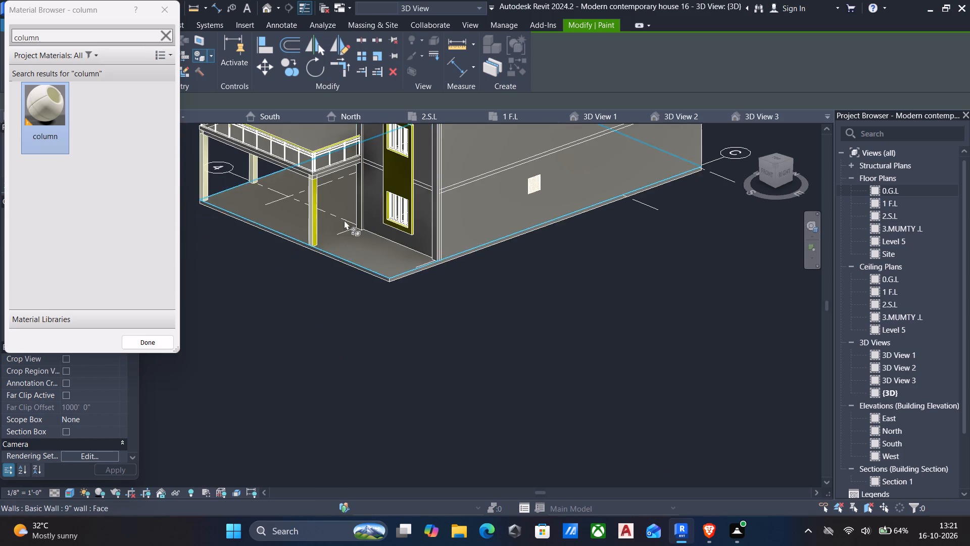
scroll(331, 221, up, 4)
click(311, 221)
middle_drag(318, 228, 491, 261)
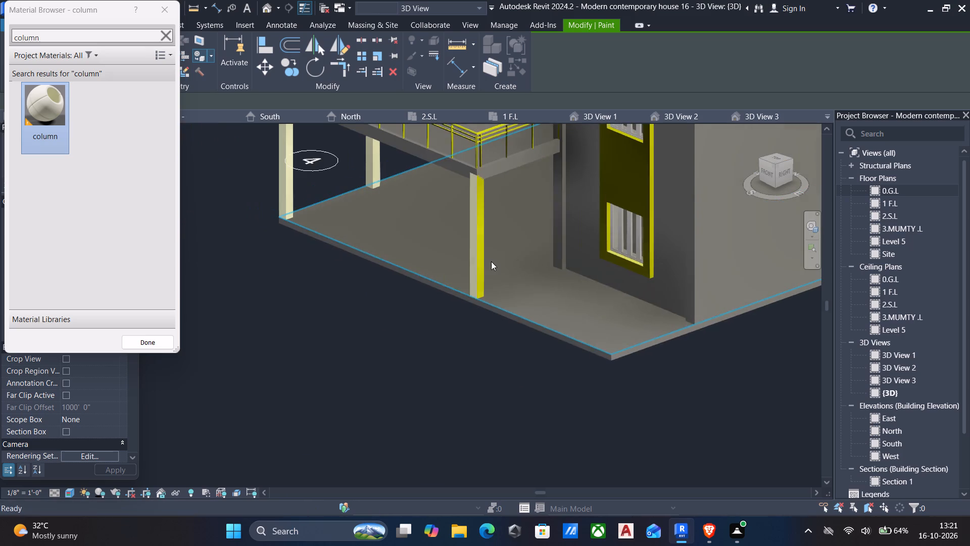
click(483, 256)
scroll(533, 285, down, 5)
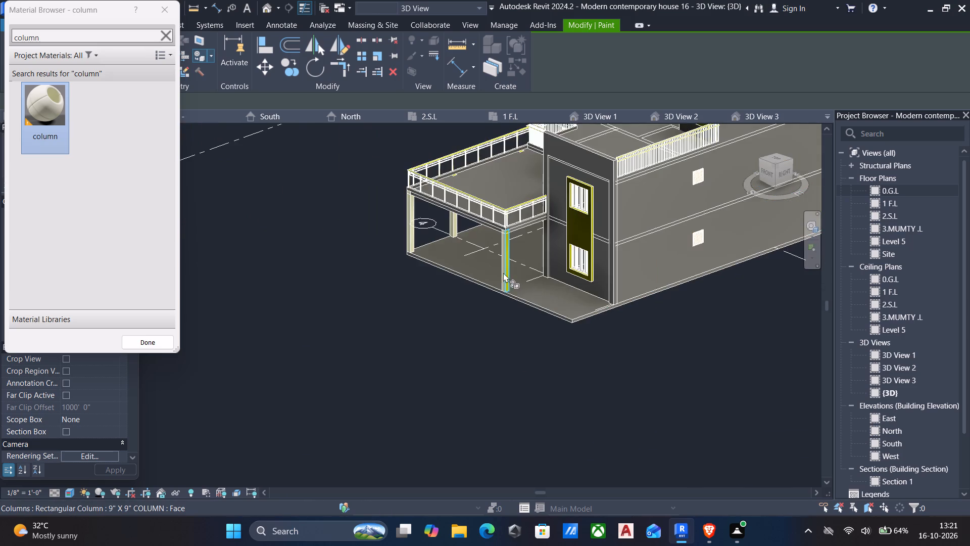
scroll(506, 272, up, 4)
click(508, 275)
scroll(522, 290, down, 4)
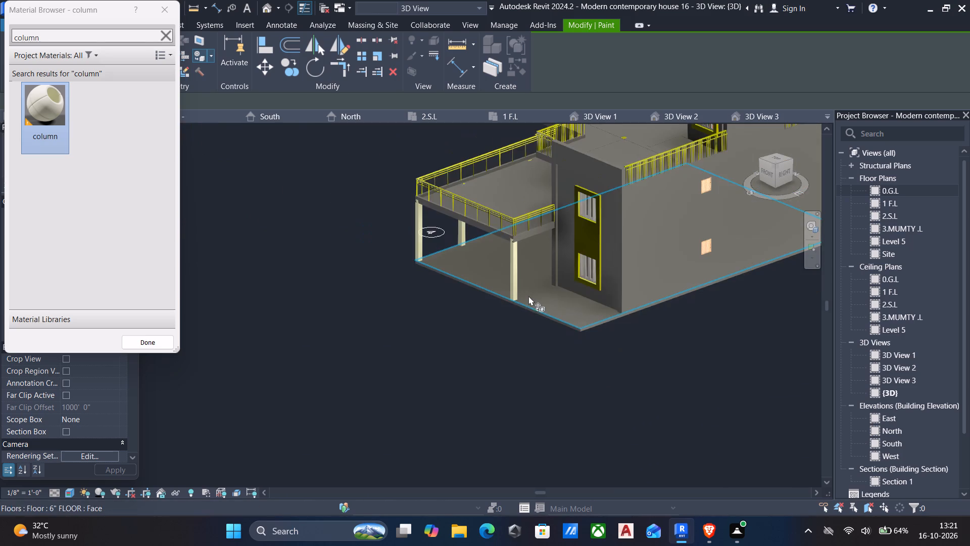
Inspect the four painted porch columns from the right and front of the house, and end the Paint command.
shift+middle_drag(530, 296, 417, 217)
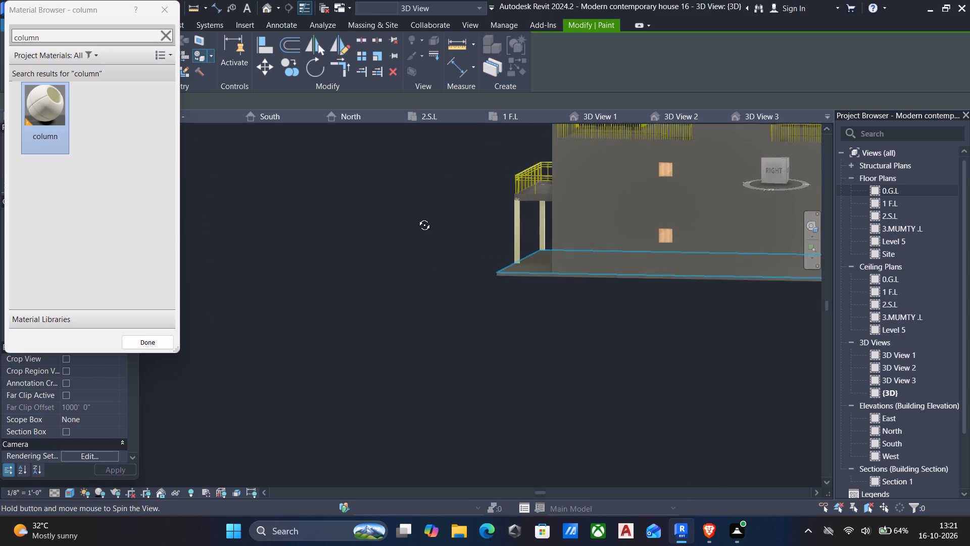
shift+middle_drag(417, 217, 408, 218)
scroll(518, 240, up, 9)
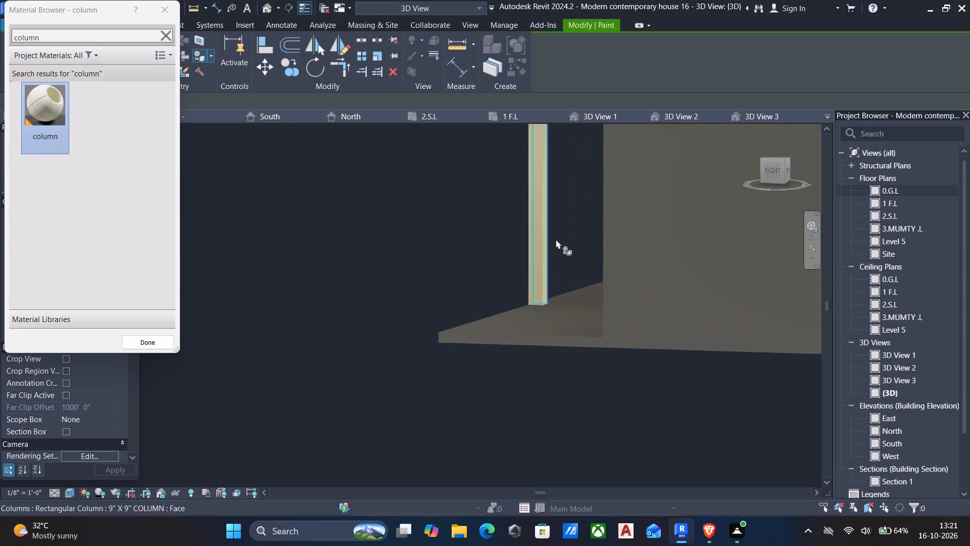
scroll(546, 266, up, 4)
middle_drag(545, 285, 548, 289)
scroll(548, 289, down, 12)
shift+middle_drag(509, 295, 757, 304)
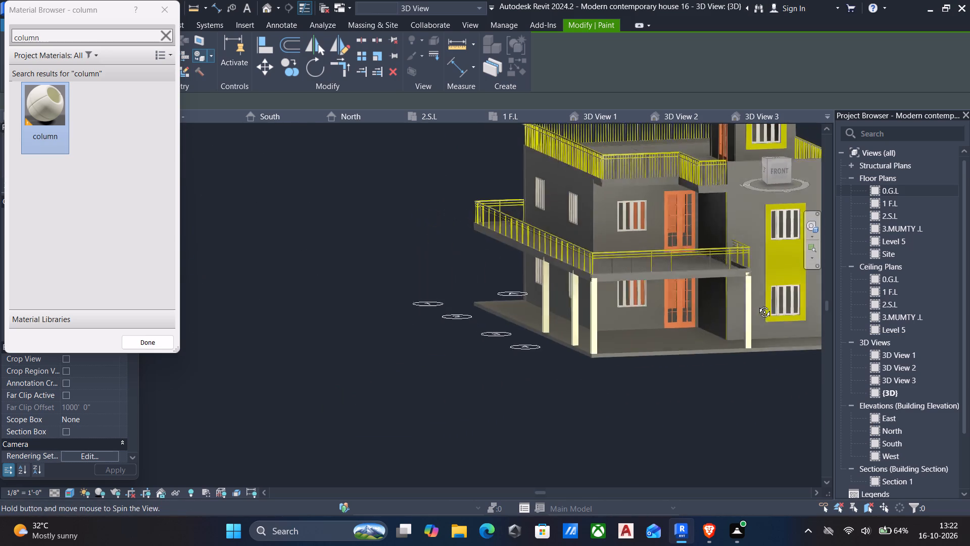
shift+middle_drag(757, 304, 757, 305)
scroll(757, 305, down, 4)
middle_drag(755, 305, 463, 288)
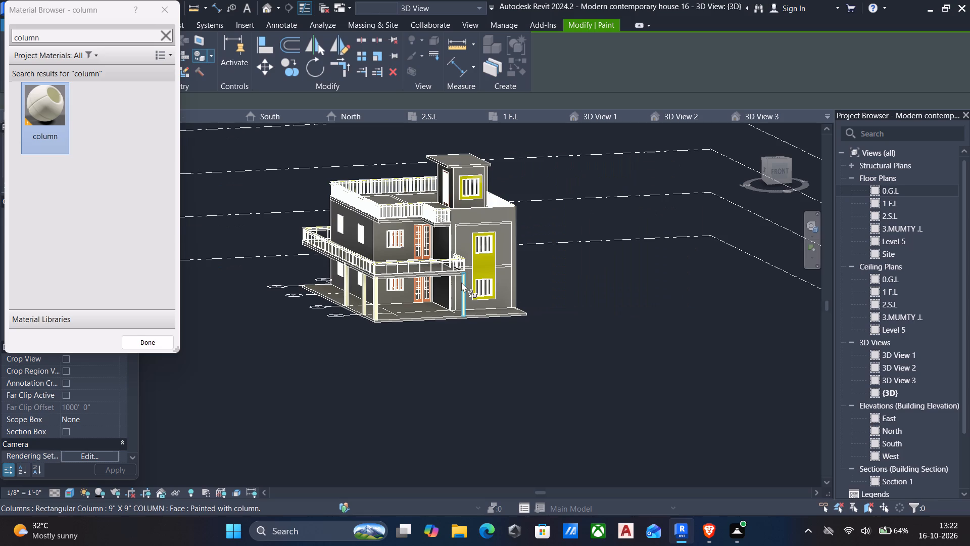
key(Escape)
scroll(408, 320, up, 10)
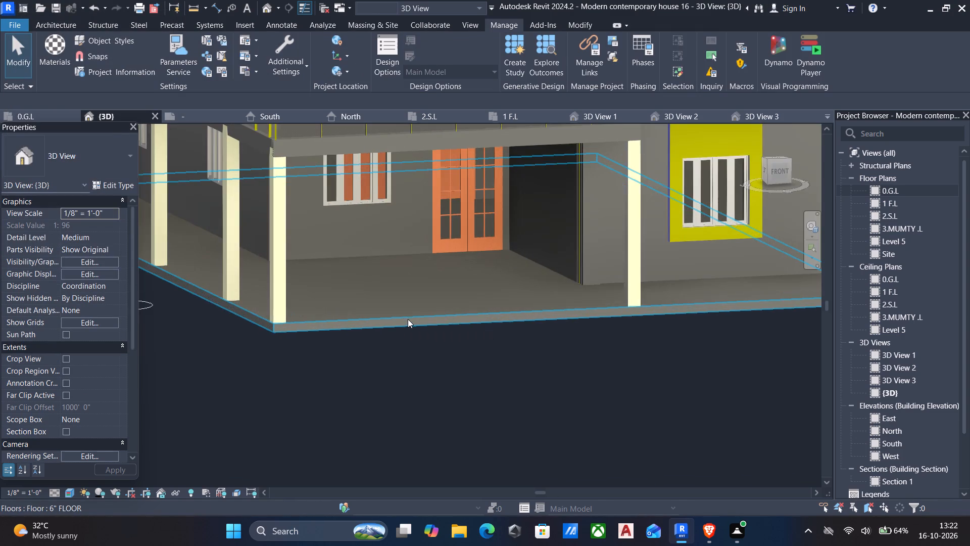
scroll(408, 319, down, 6)
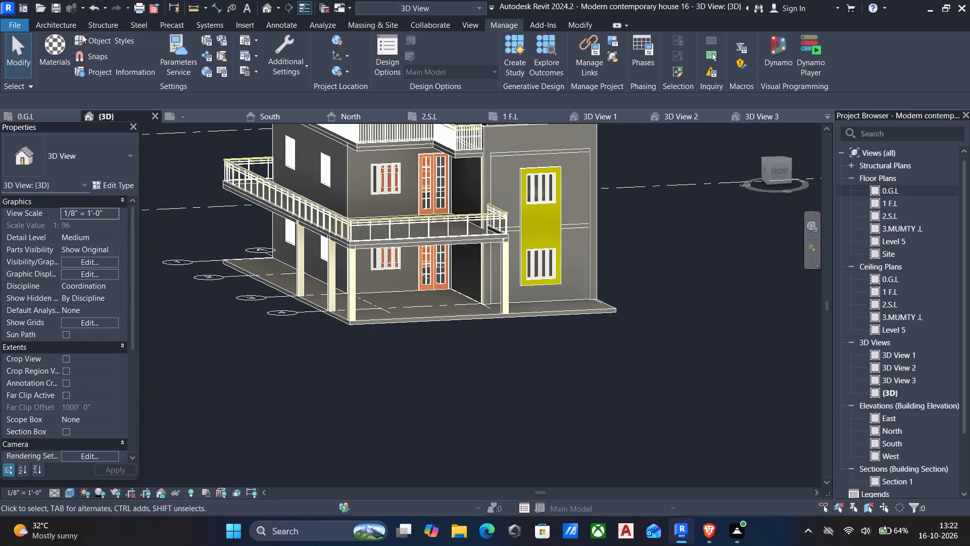
Dismiss the save reminder without saving and create a new blank material among the project materials.
click(54, 45)
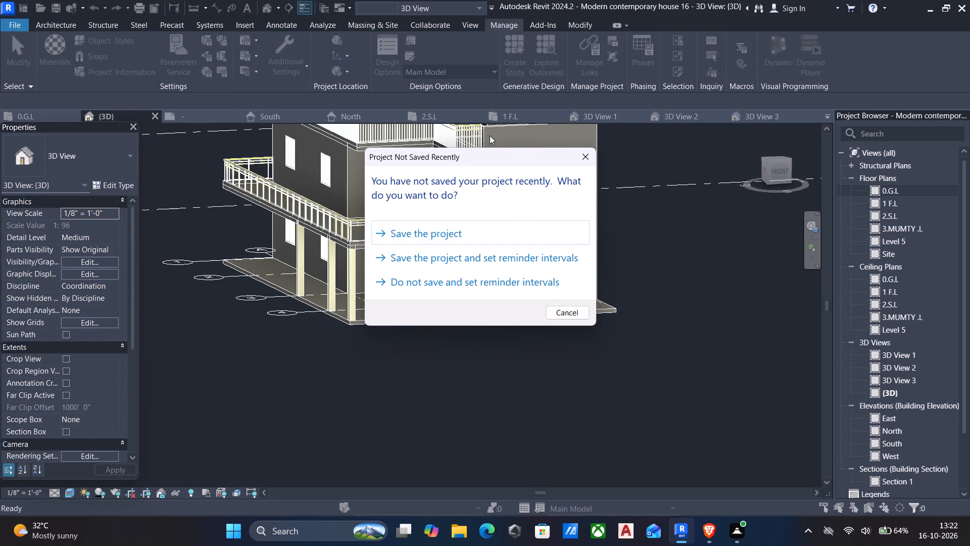
click(573, 151)
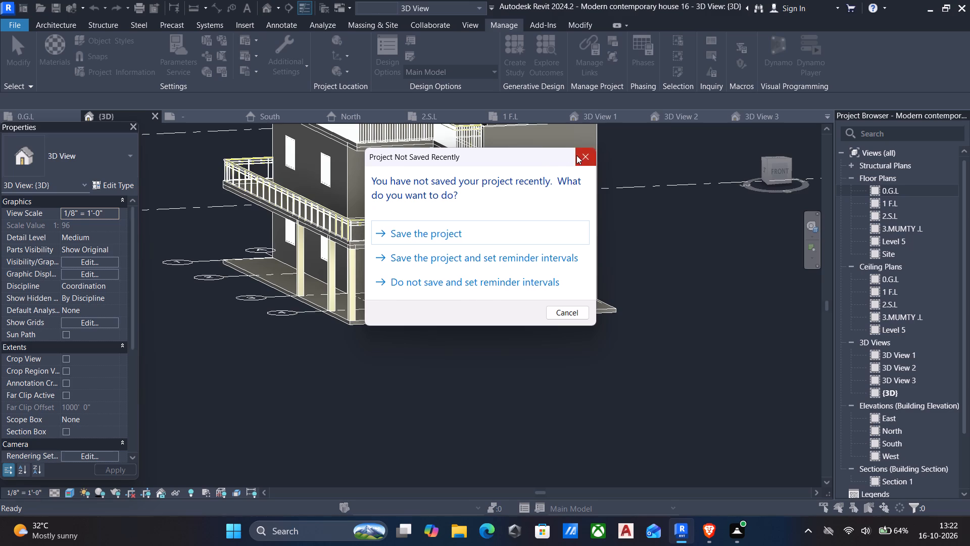
click(576, 155)
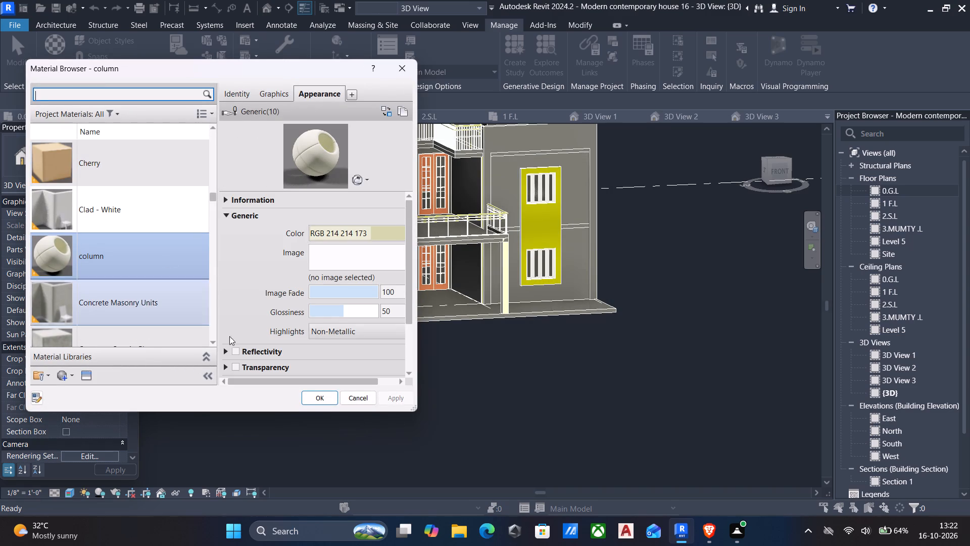
click(59, 378)
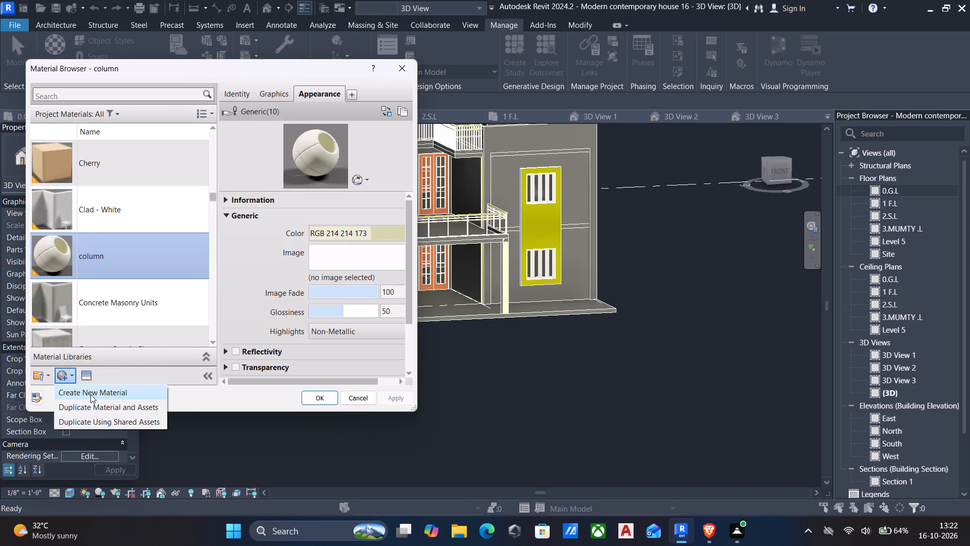
click(90, 394)
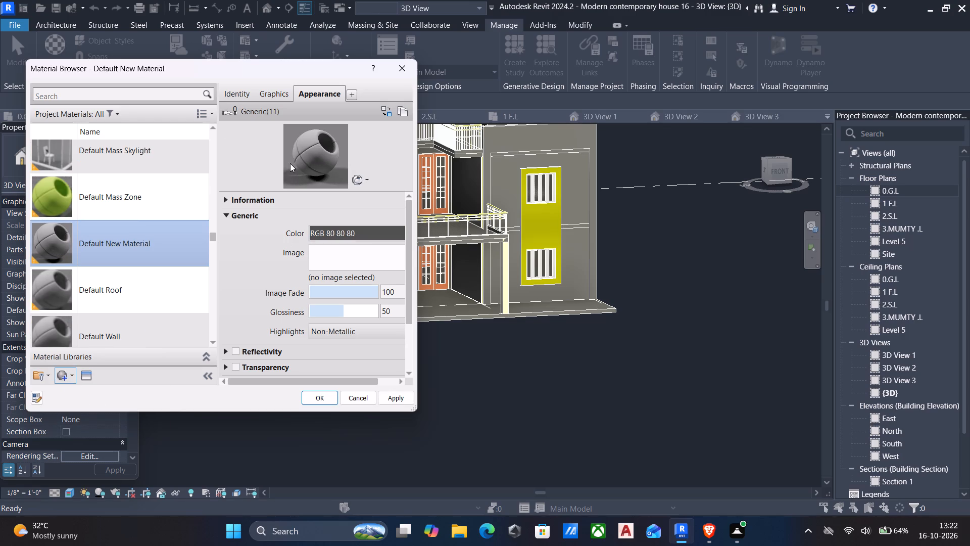
Search the project materials for "wall", then name the new material "wall" and apply the change.
click(99, 97)
text(wa)
text(ll)
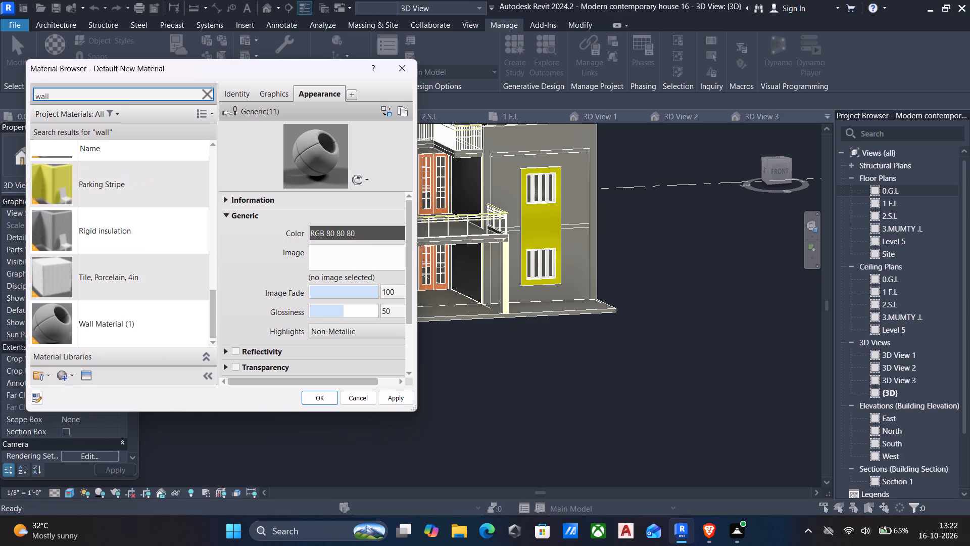
click(238, 93)
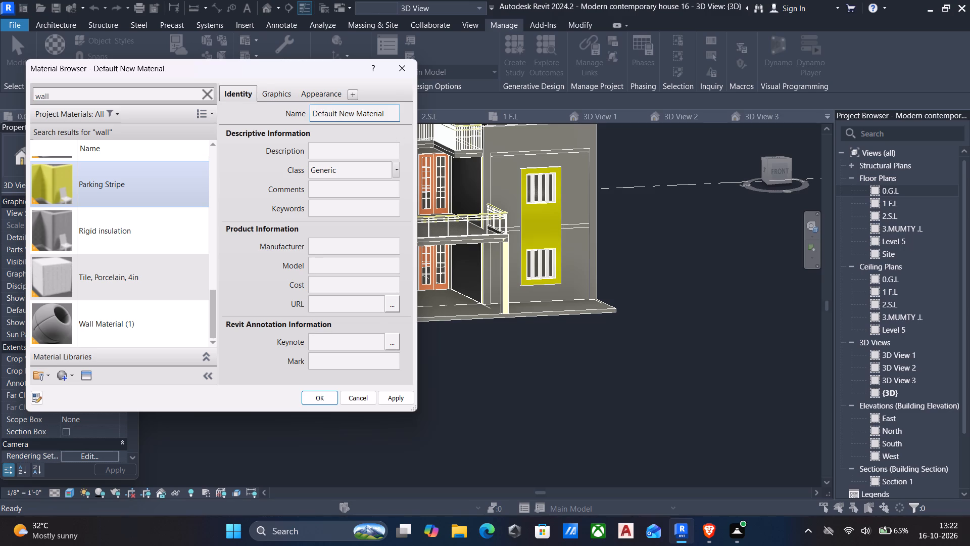
click(391, 116)
text(walll)
key(BackSpace)
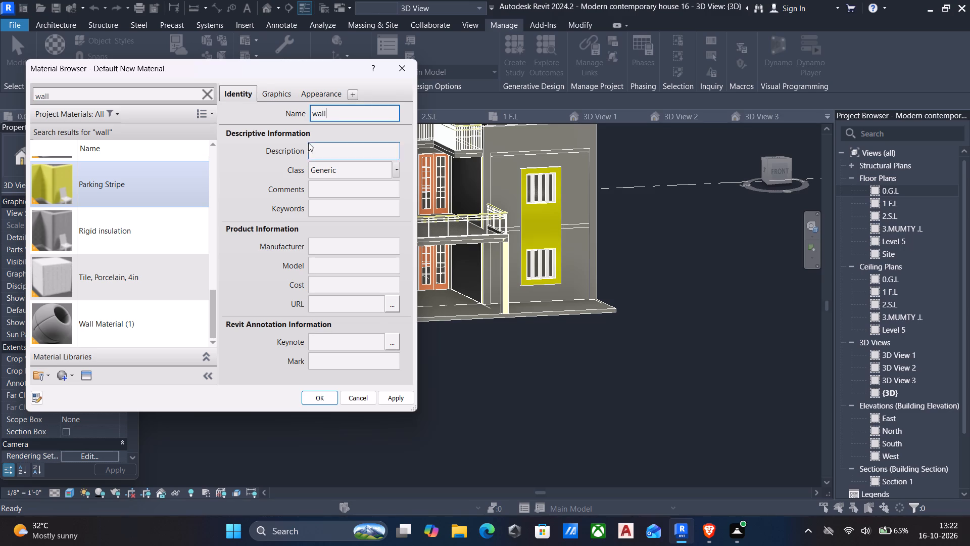
click(403, 399)
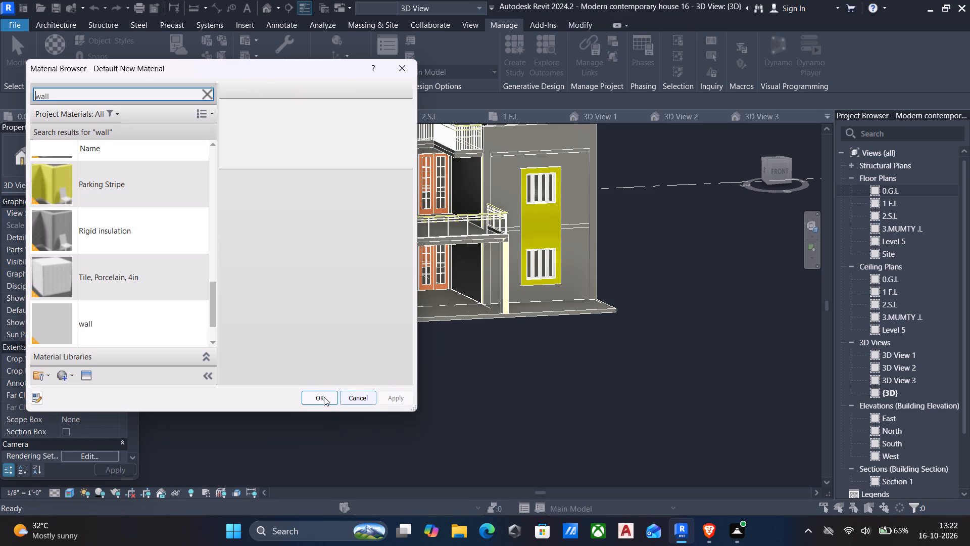
click(322, 397)
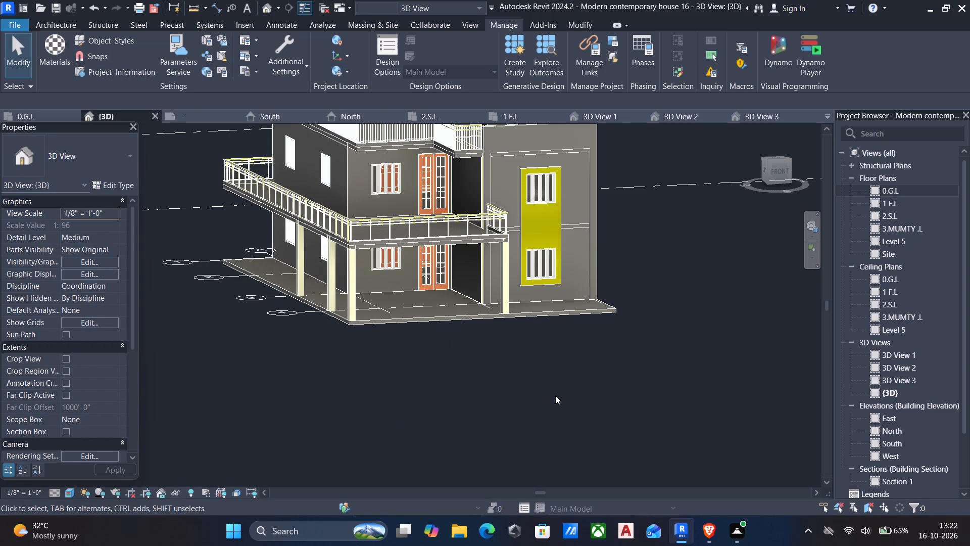
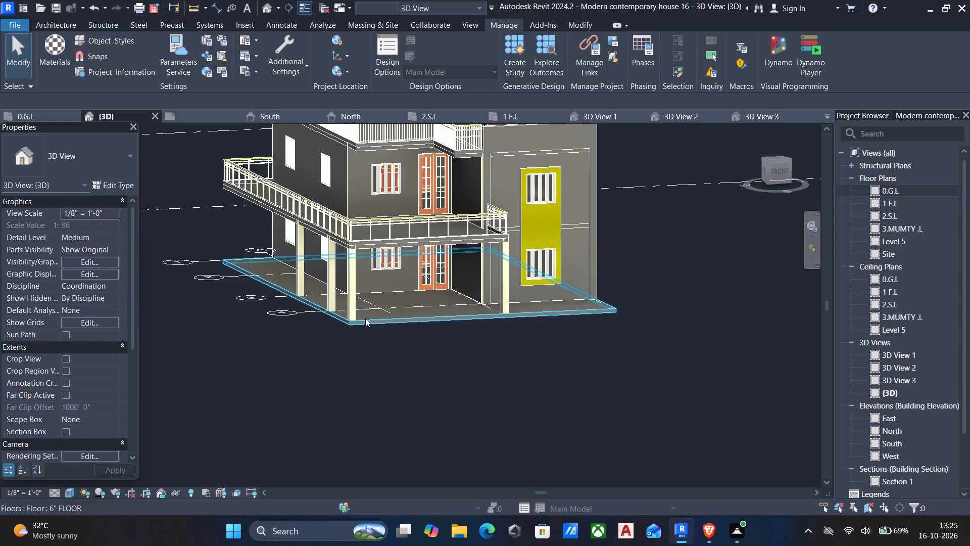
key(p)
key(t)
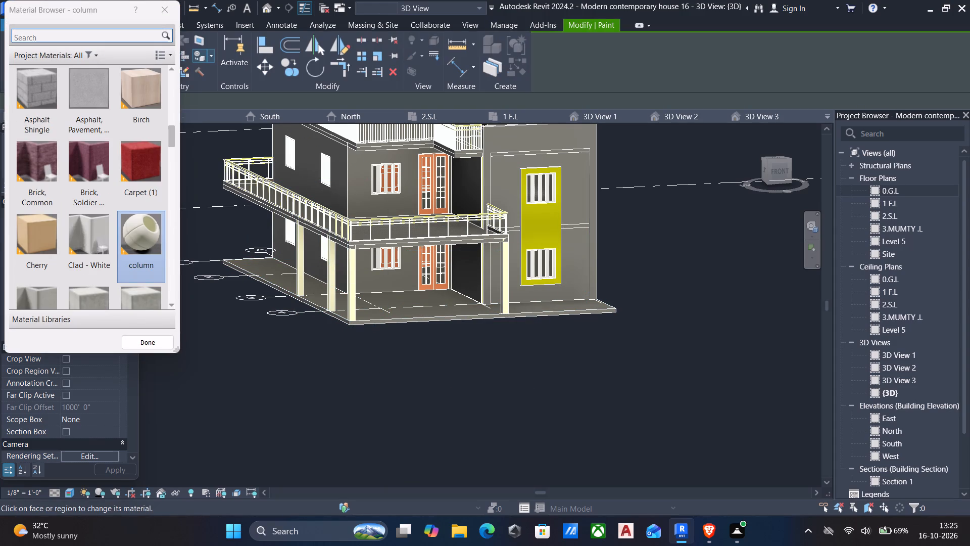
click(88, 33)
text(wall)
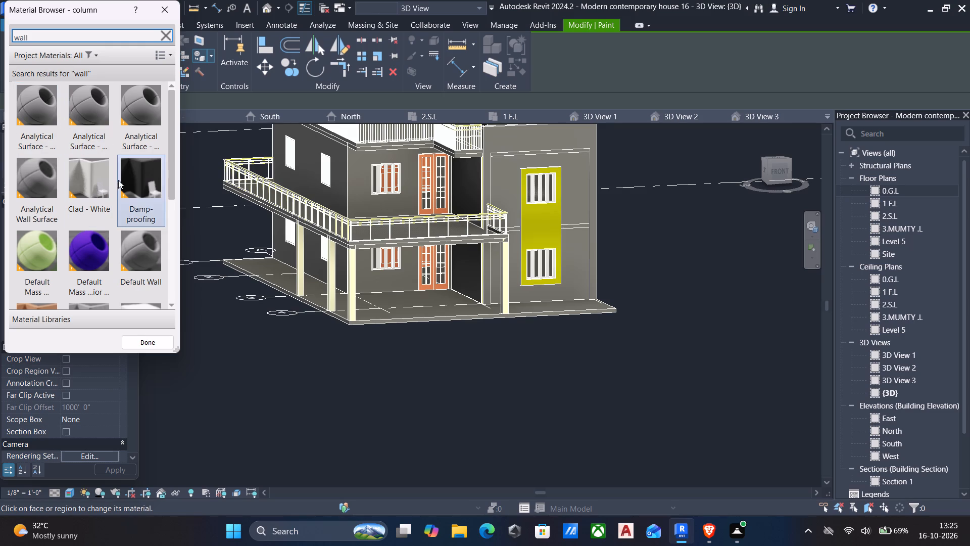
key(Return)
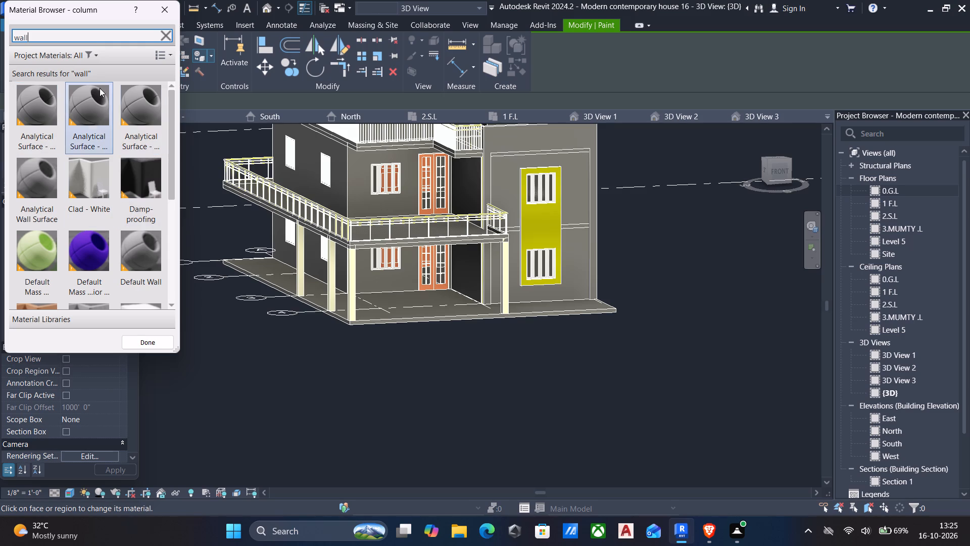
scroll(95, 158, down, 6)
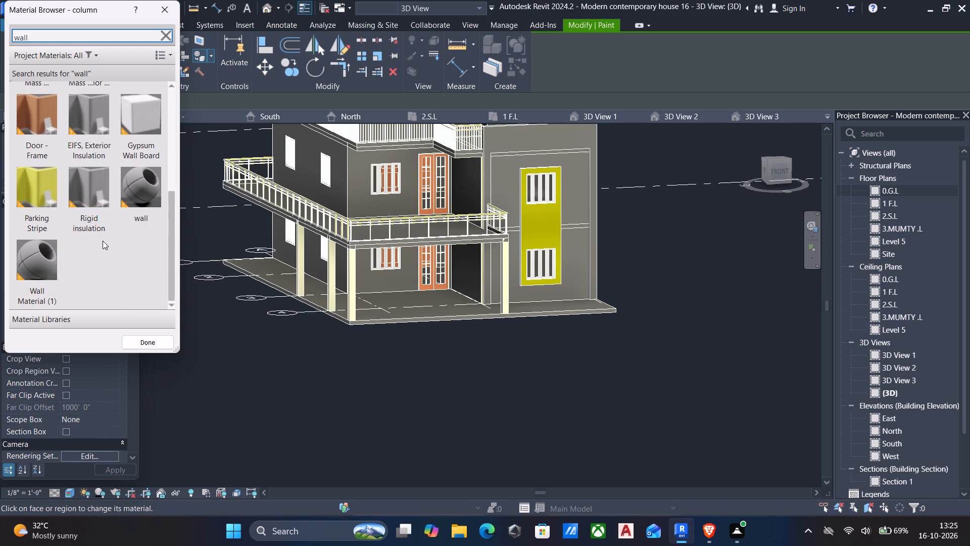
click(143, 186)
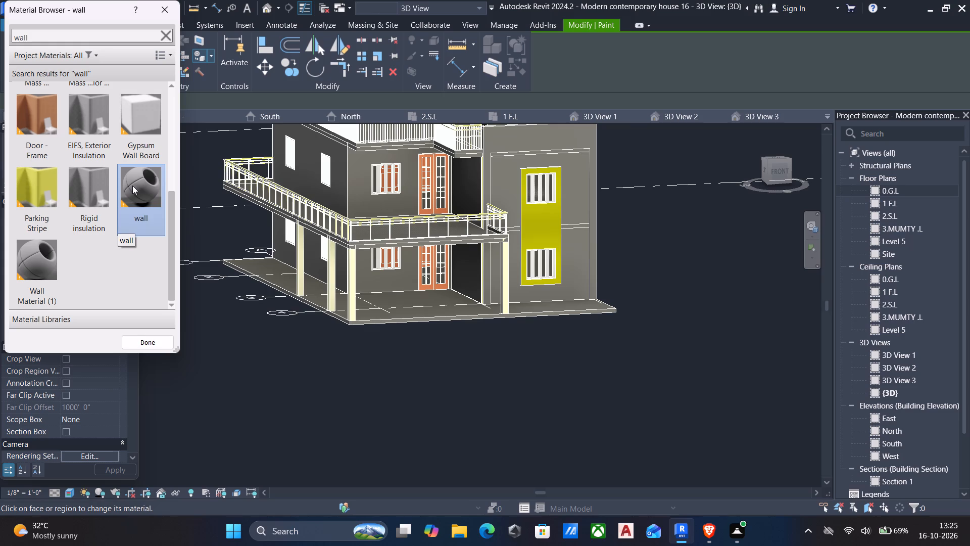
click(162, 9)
Search the project materials for "wall" and rename the "wall" material to "Main wall".
click(60, 36)
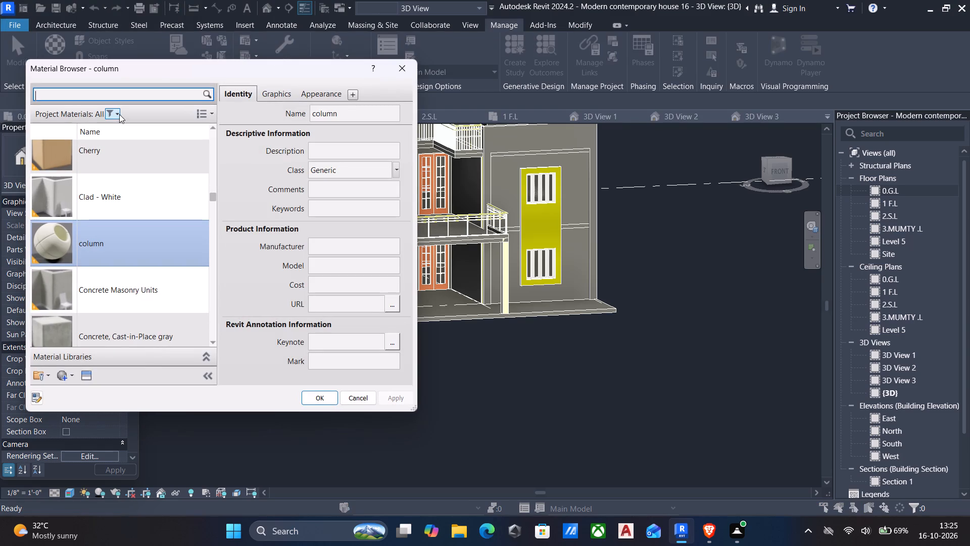
click(117, 97)
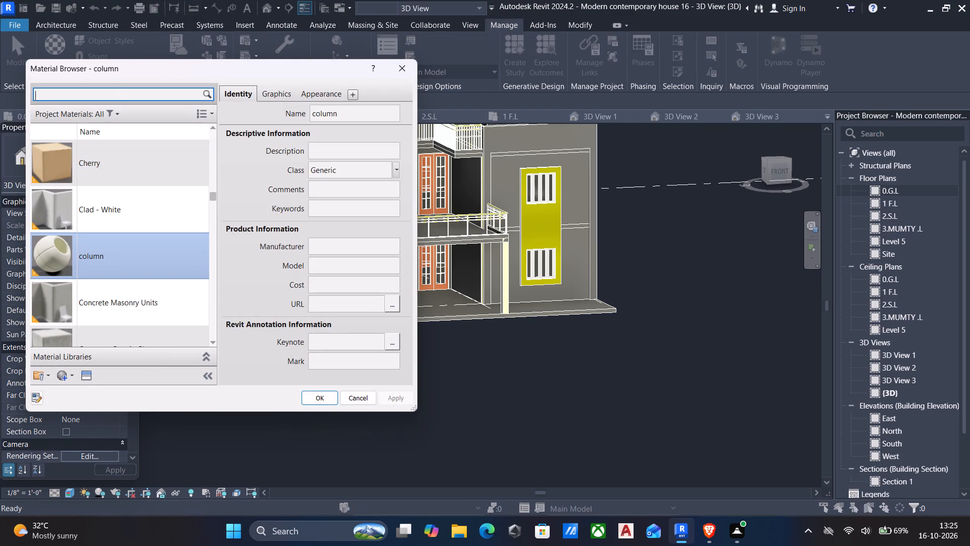
text(wall)
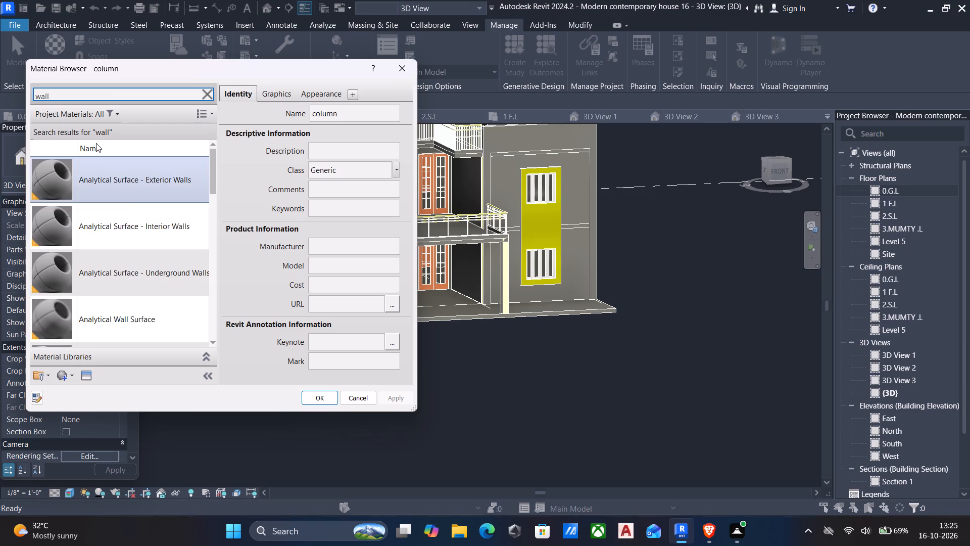
scroll(156, 241, down, 6)
scroll(154, 283, down, 6)
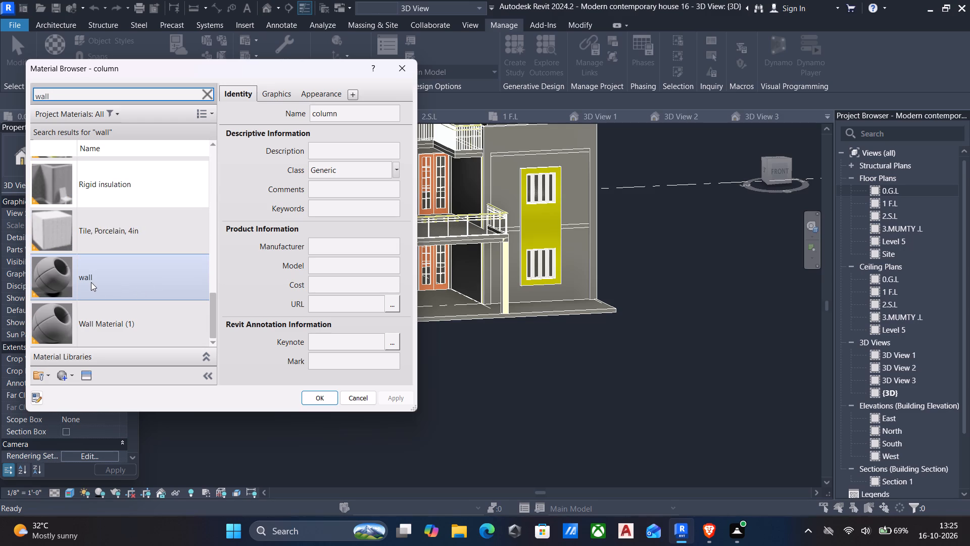
click(91, 282)
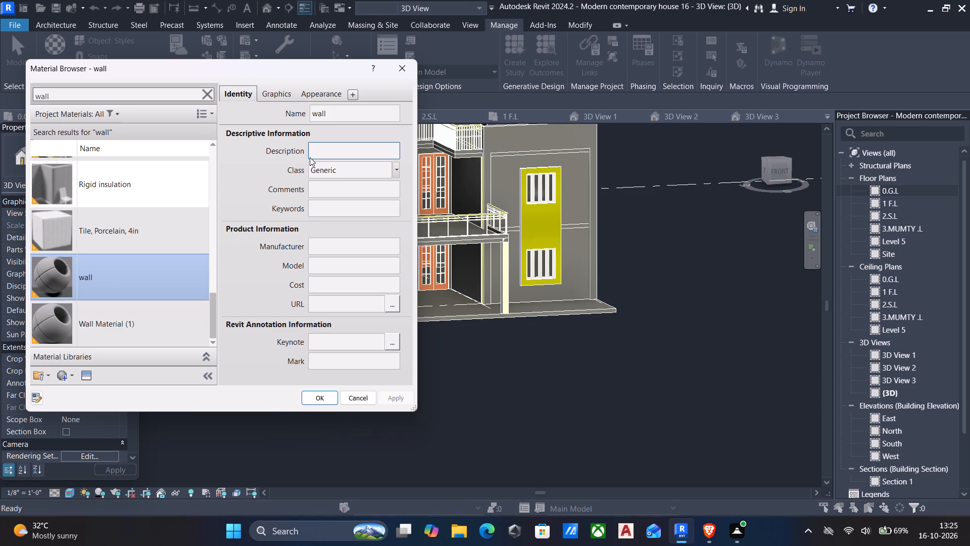
right_click(161, 275)
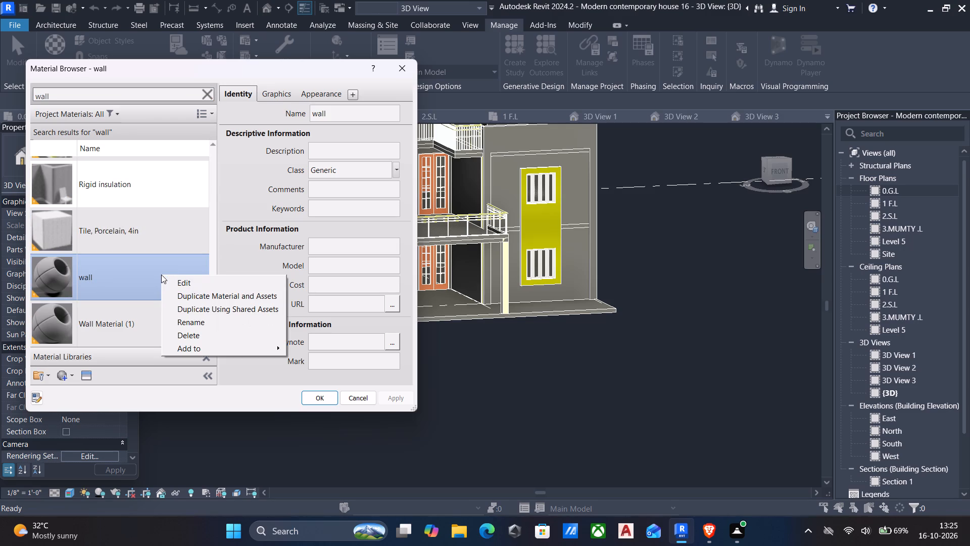
click(186, 318)
key(space)
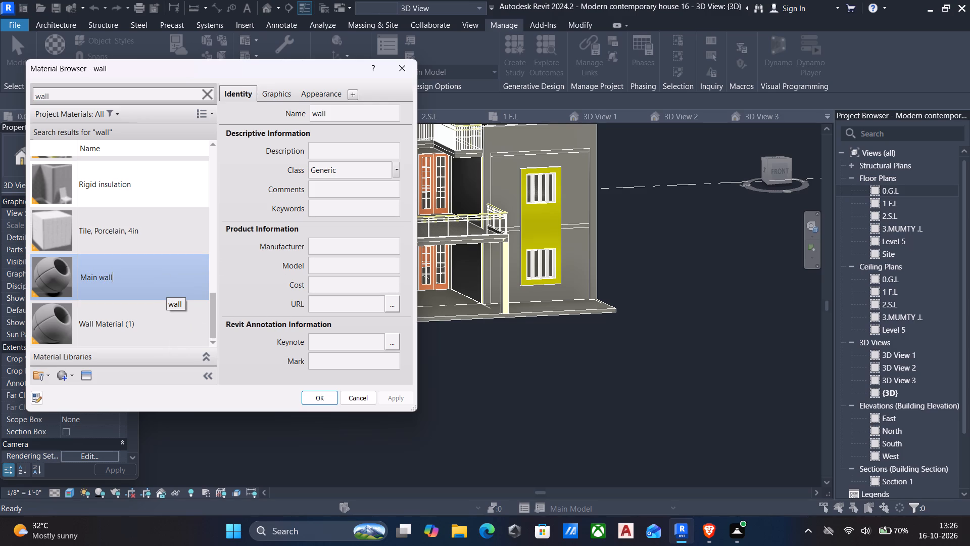
click(169, 274)
Set the "Main wall" material's appearance color to RGB 240 232 216, apply it, and close the Material Browser.
click(315, 88)
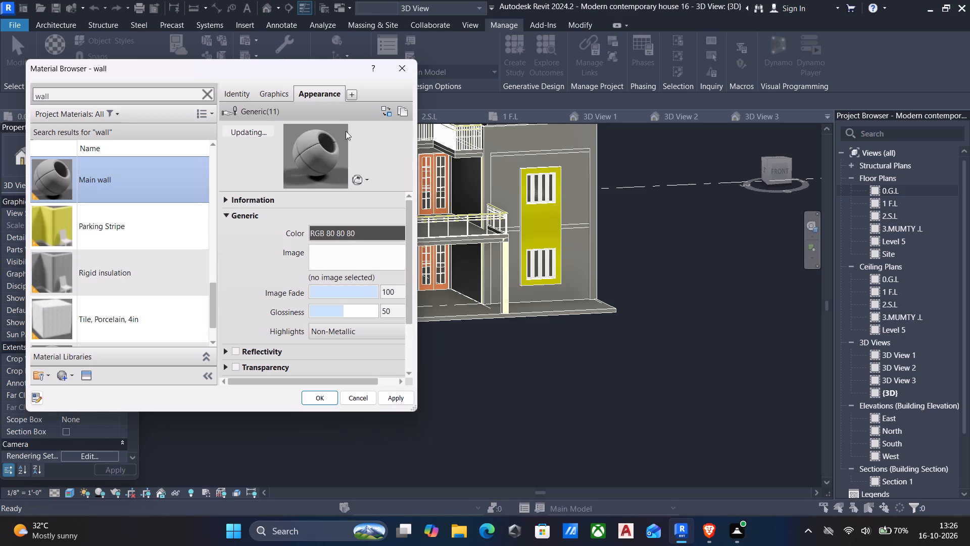
click(345, 235)
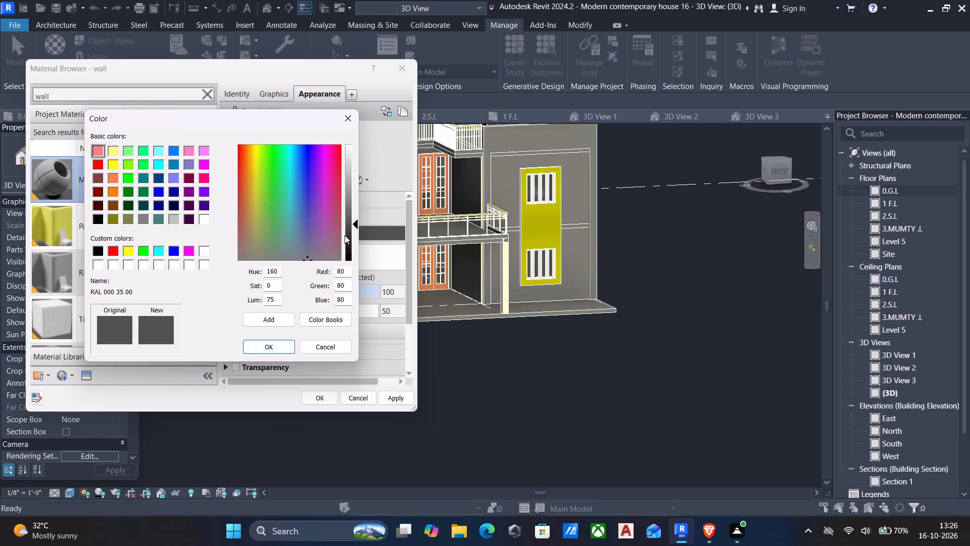
click(346, 271)
drag(346, 271, 320, 272)
text(240)
click(347, 286)
drag(347, 286, 338, 286)
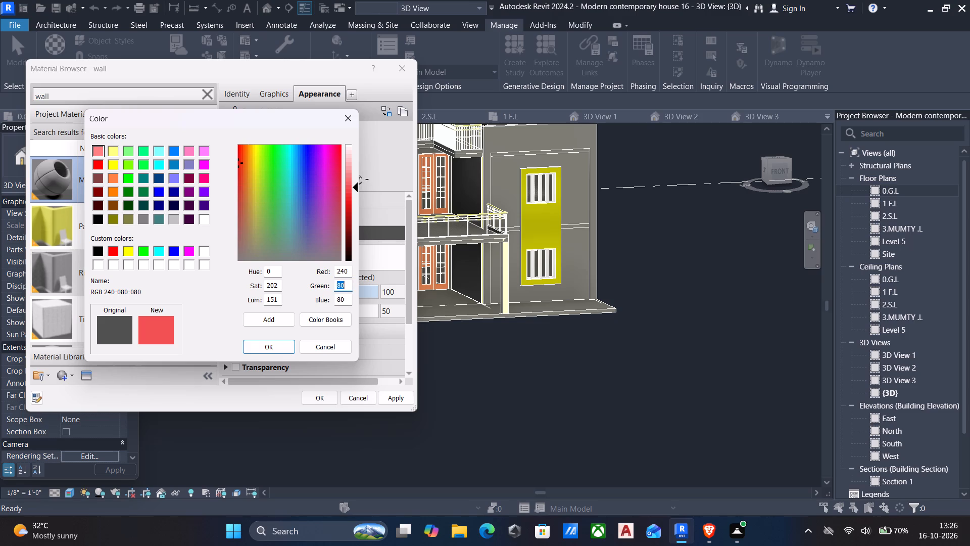
drag(338, 286, 323, 286)
text(232)
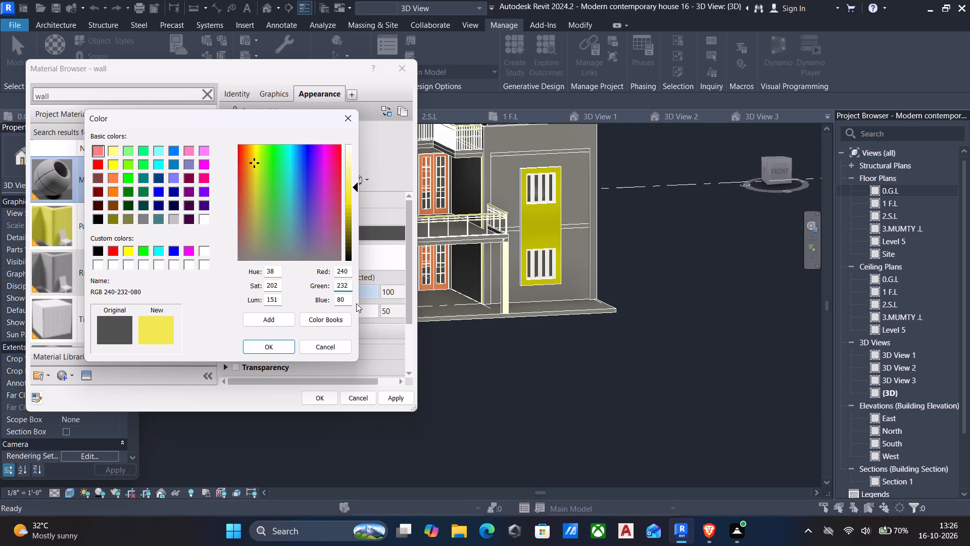
click(350, 298)
drag(350, 298, 229, 286)
key(2)
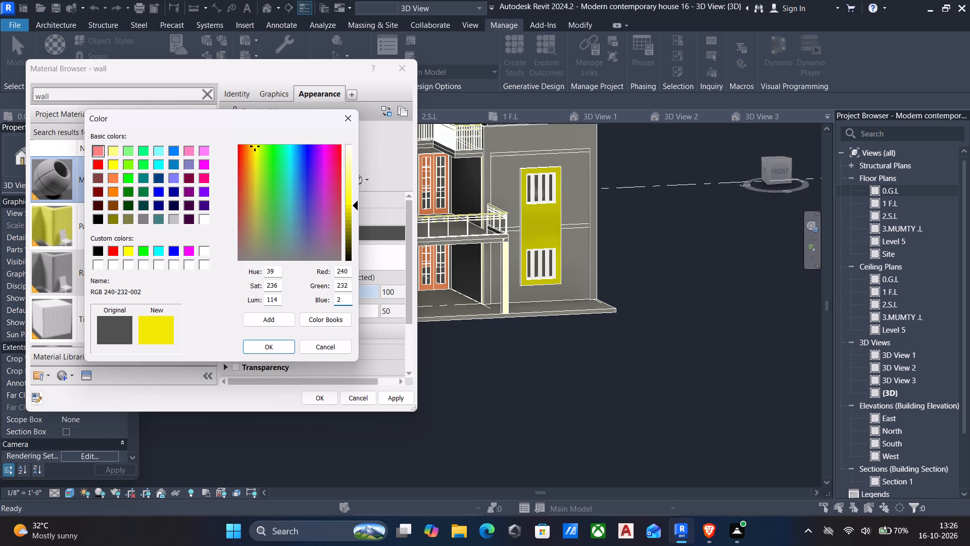
key(1)
key(6)
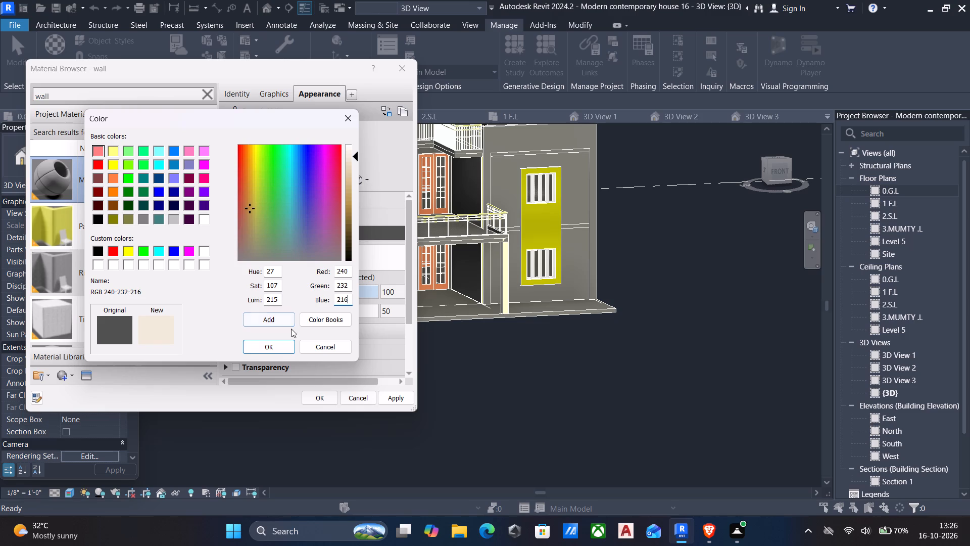
click(266, 348)
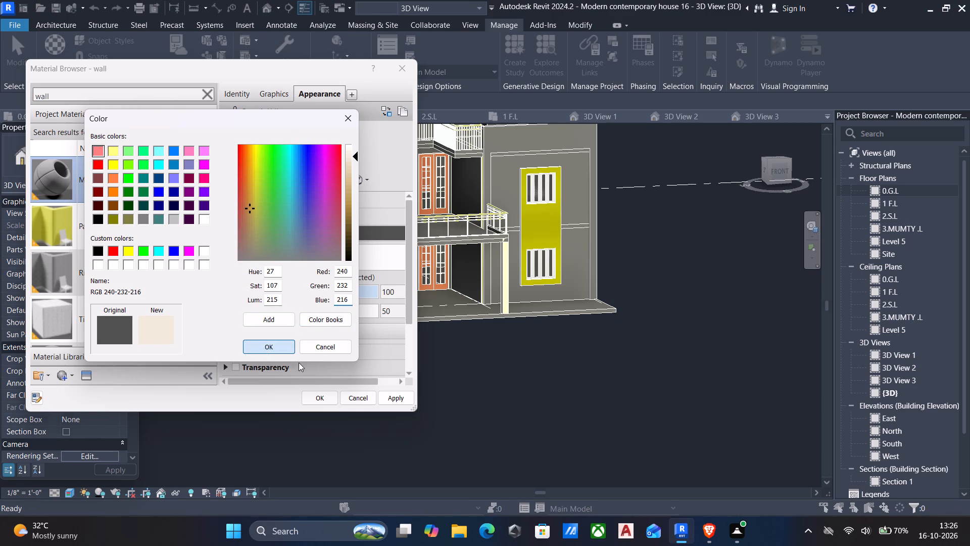
click(402, 401)
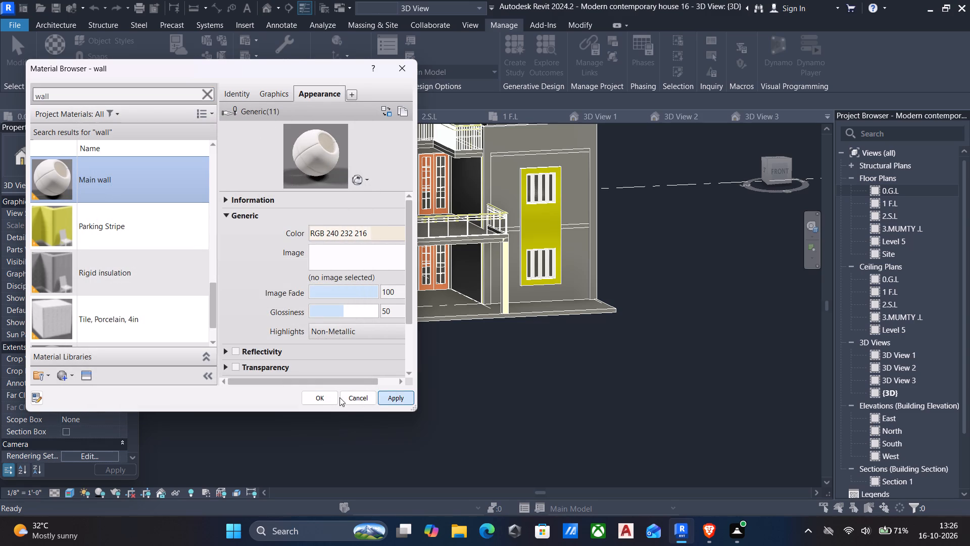
click(325, 398)
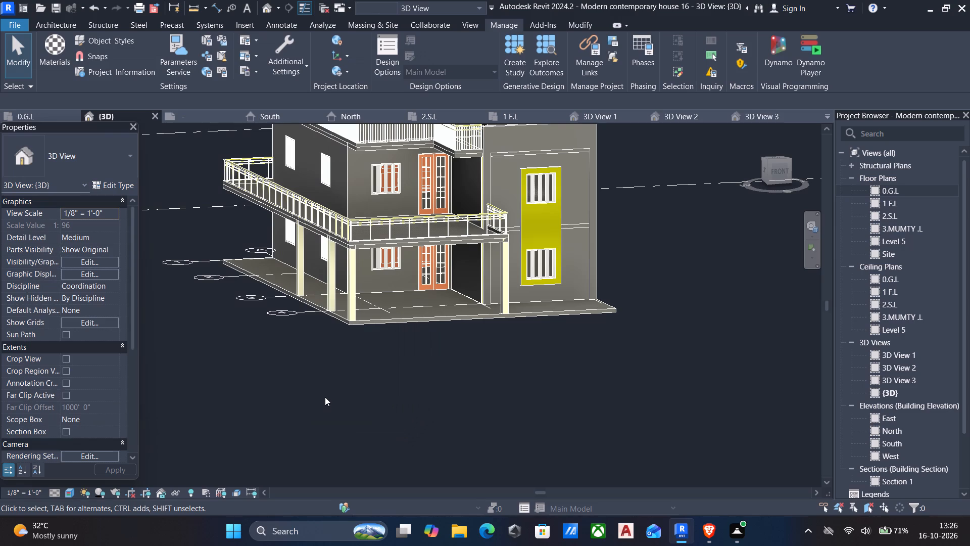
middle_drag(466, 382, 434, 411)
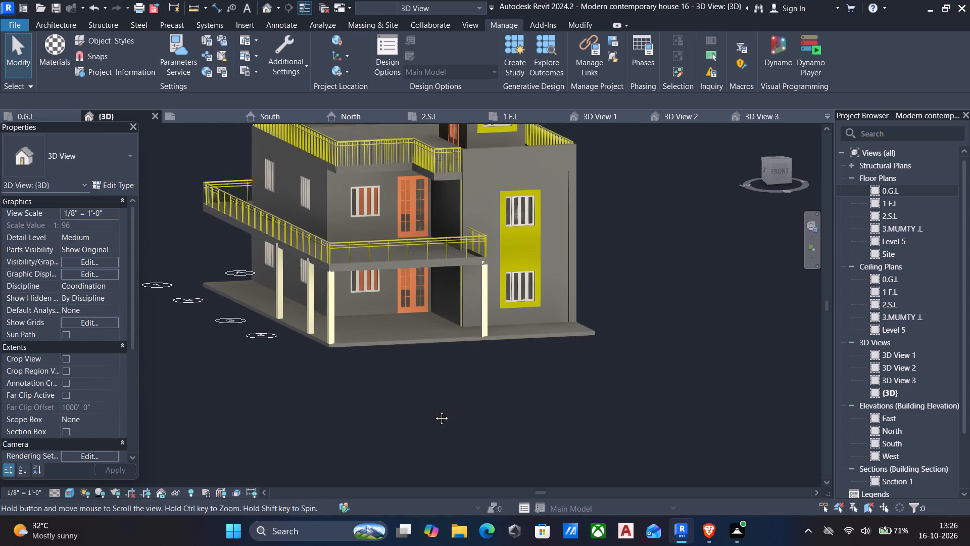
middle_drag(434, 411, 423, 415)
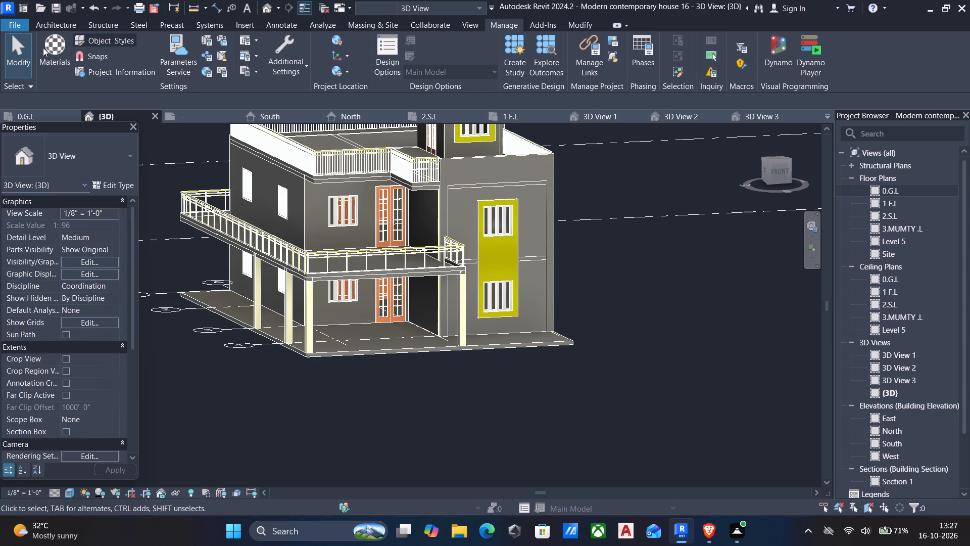
Create a new project material, name it "Balcony wall", and apply the change.
click(57, 49)
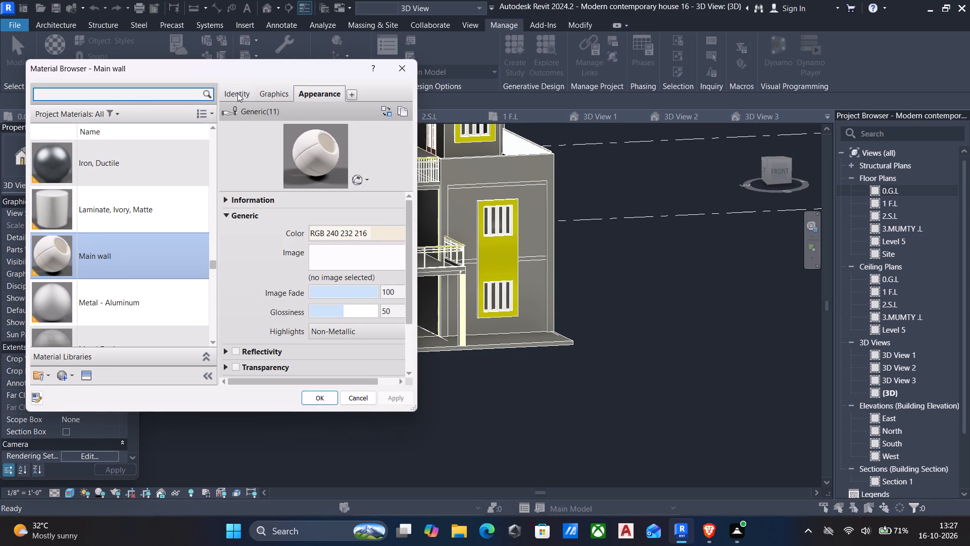
click(63, 374)
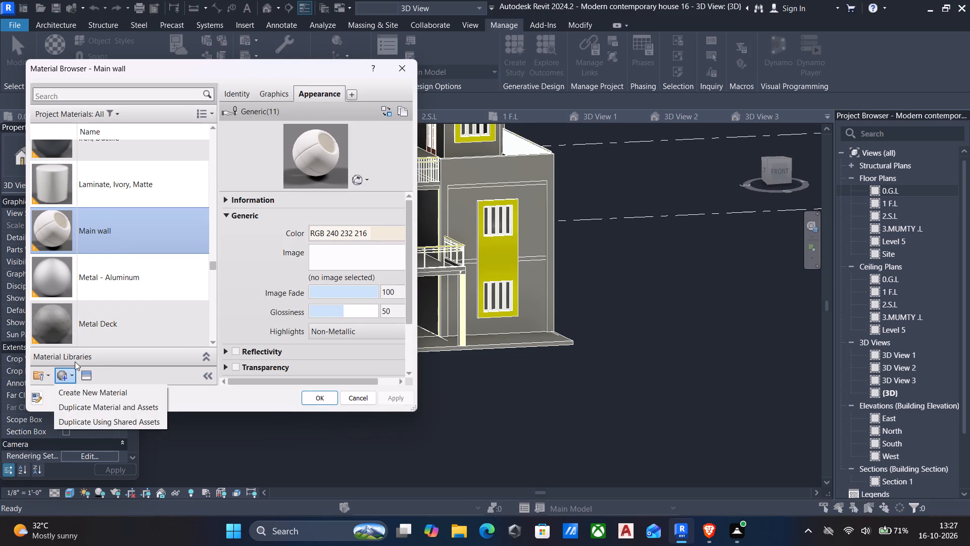
click(84, 390)
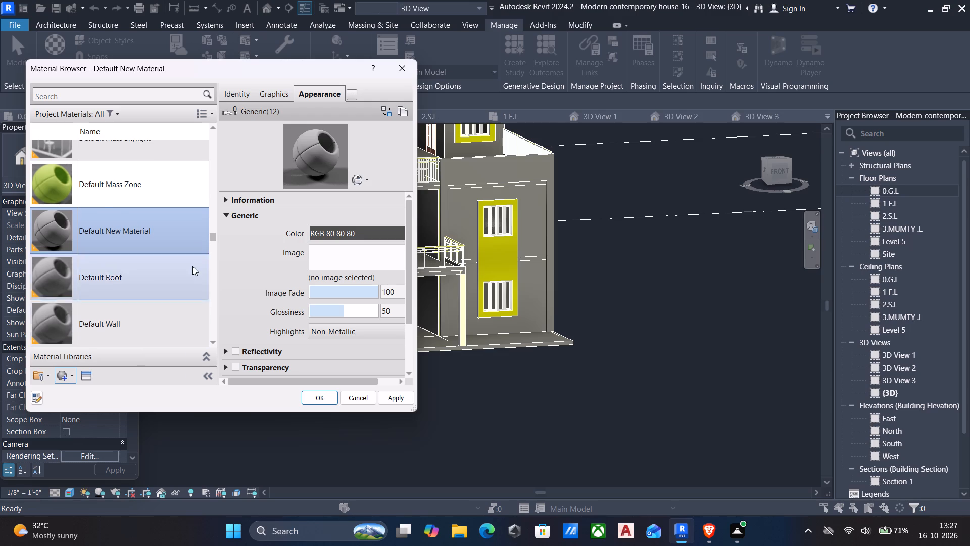
click(239, 95)
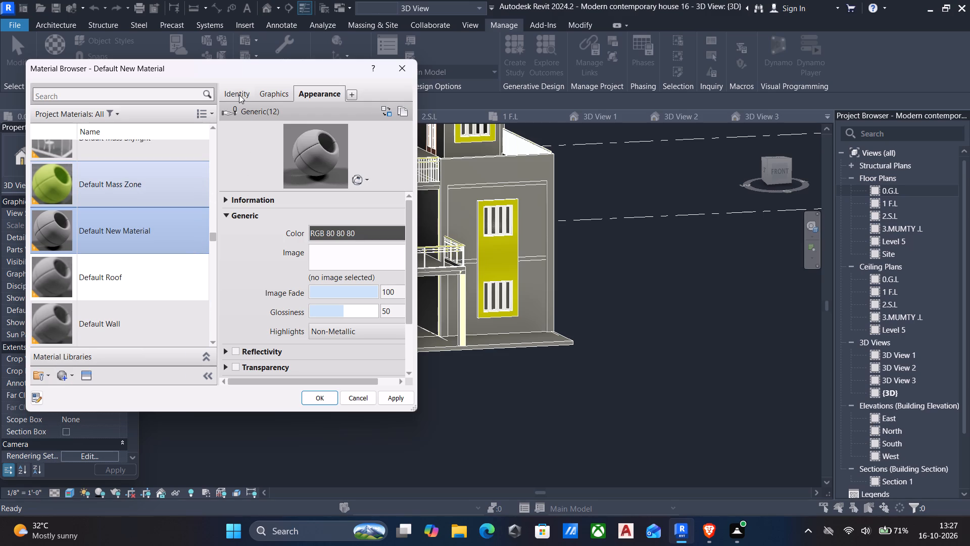
click(387, 116)
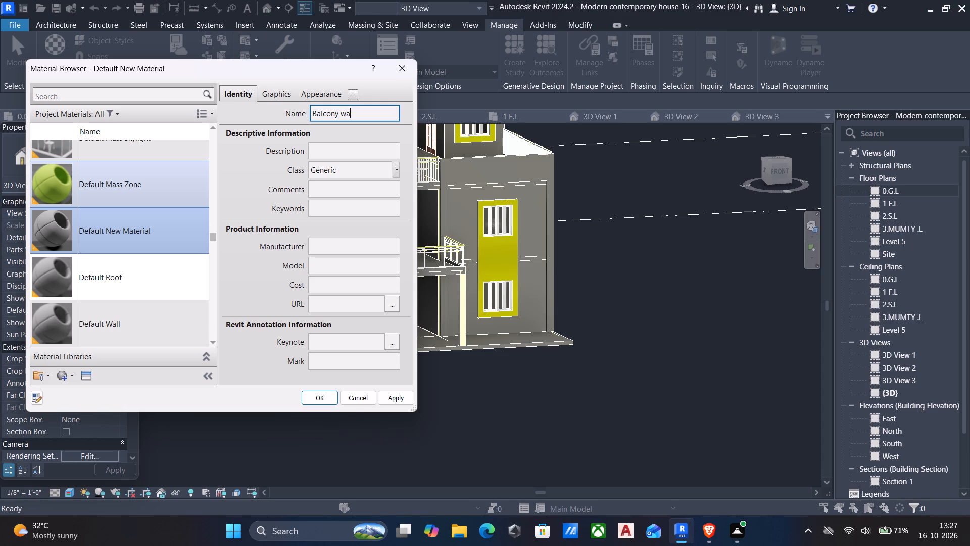
click(387, 399)
Set the "Balcony wall" material's appearance color to RGB 201 195 184, apply it, and close the Material Browser.
click(311, 91)
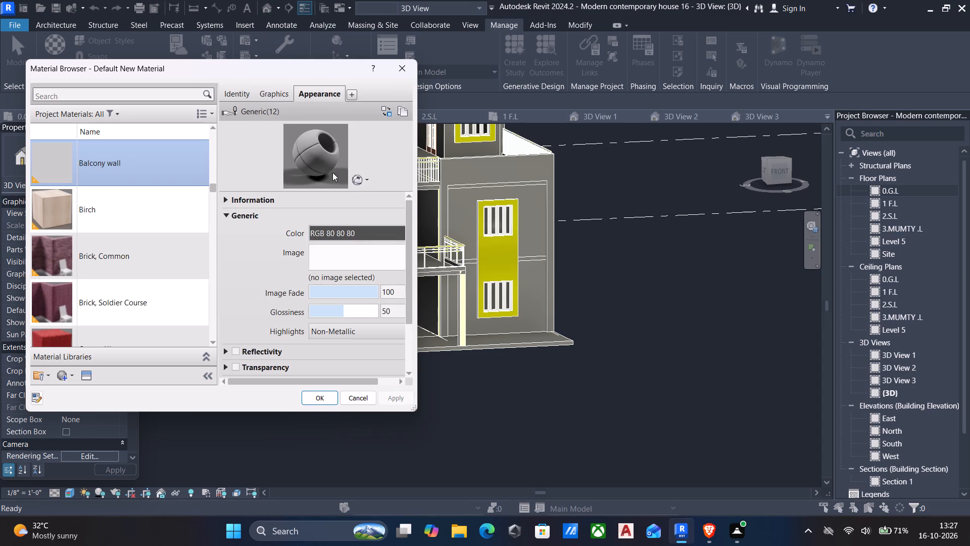
click(361, 227)
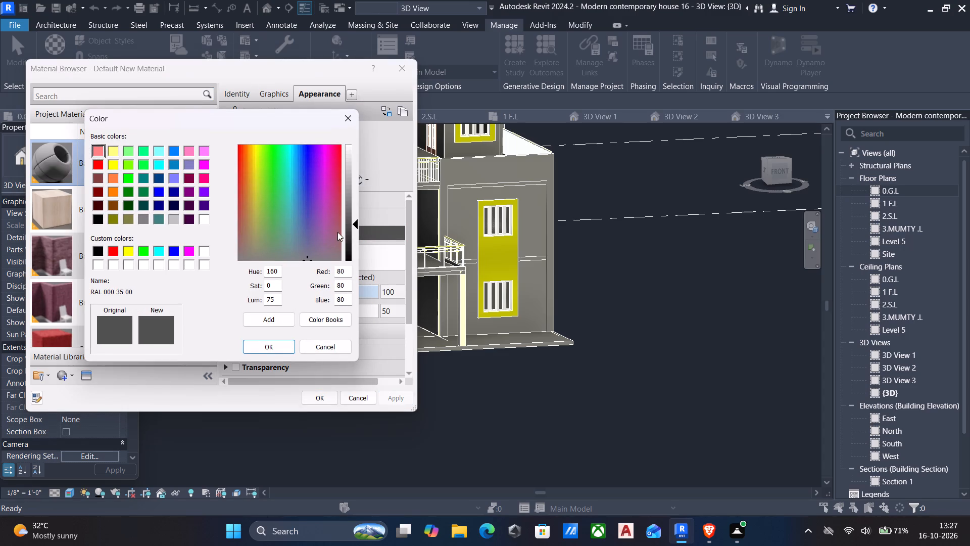
double_click(349, 272)
text(201)
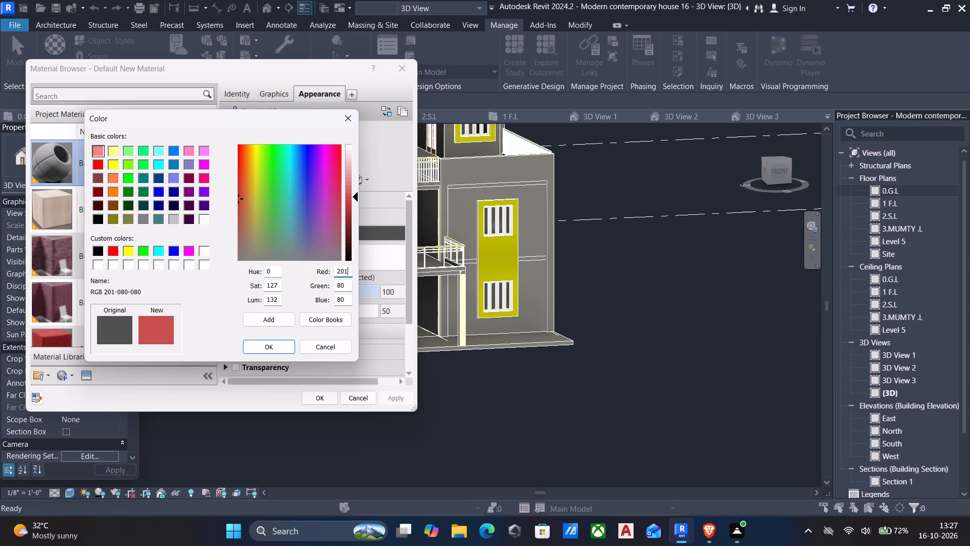
double_click(348, 284)
text(195)
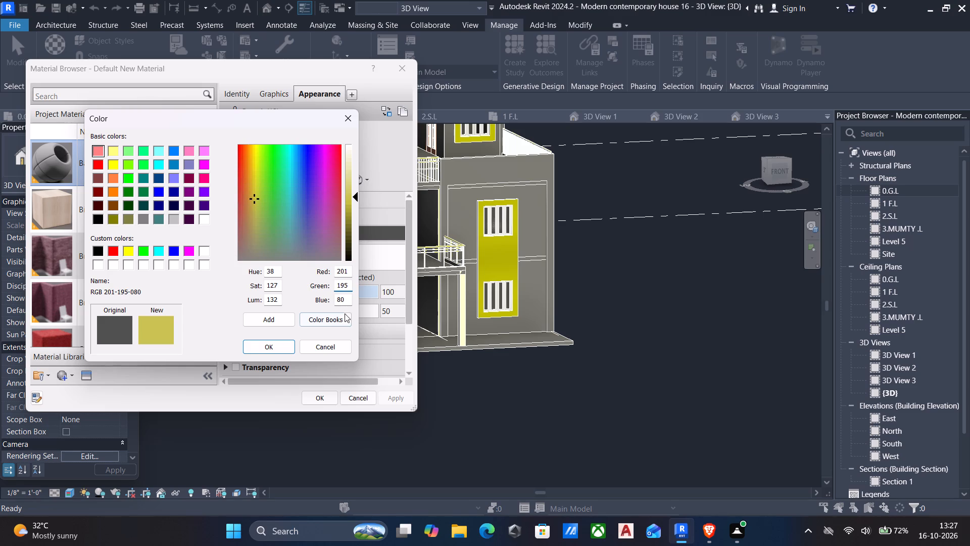
double_click(345, 299)
text(184)
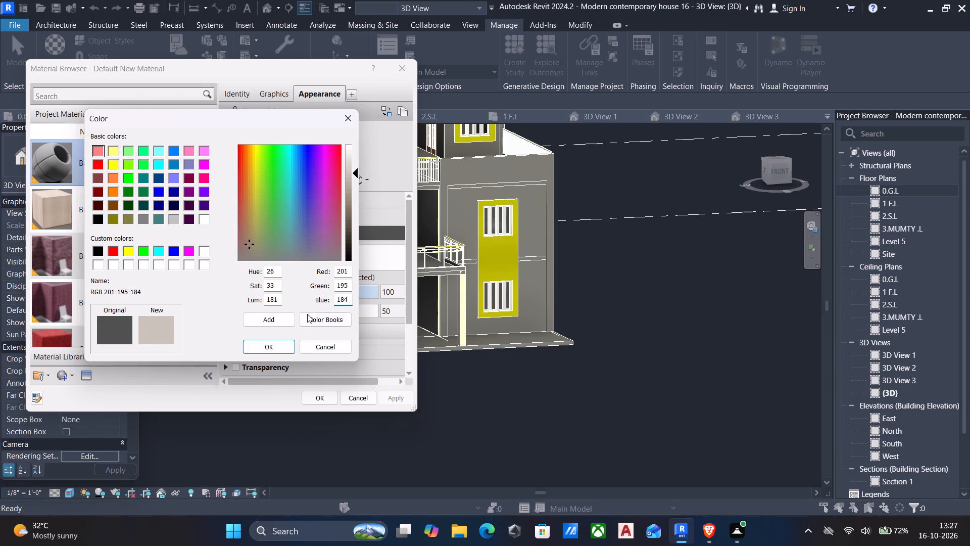
click(260, 347)
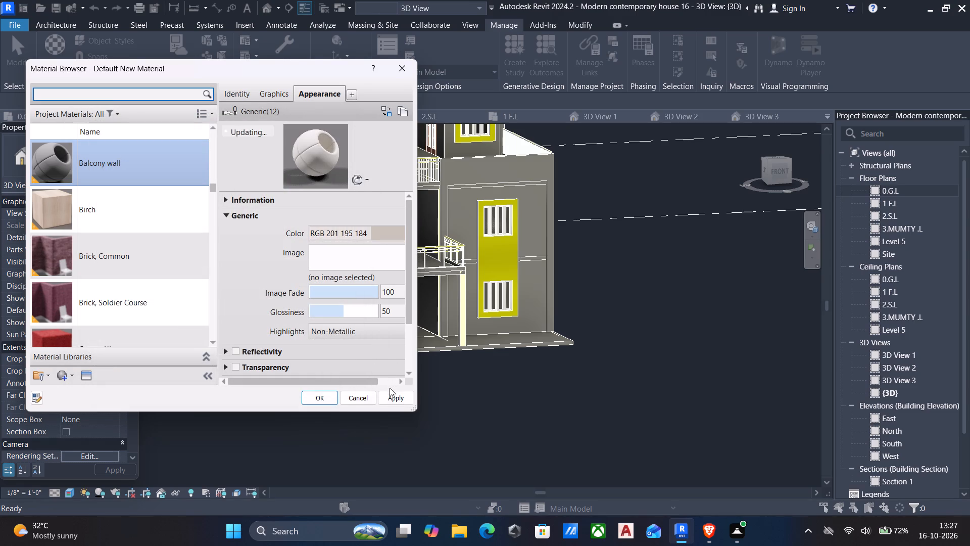
click(391, 396)
click(320, 398)
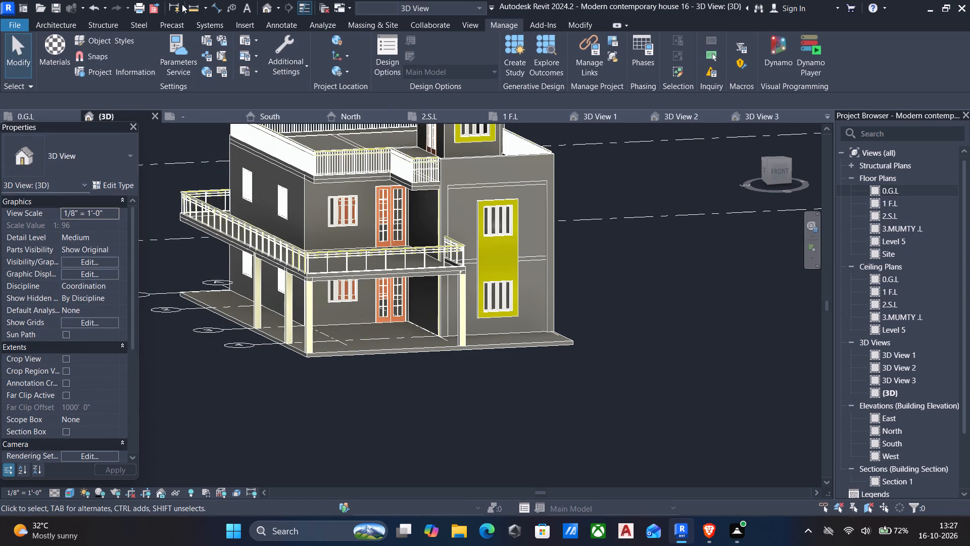
Create a new project material, name it "graphite wall", and apply the change.
click(47, 44)
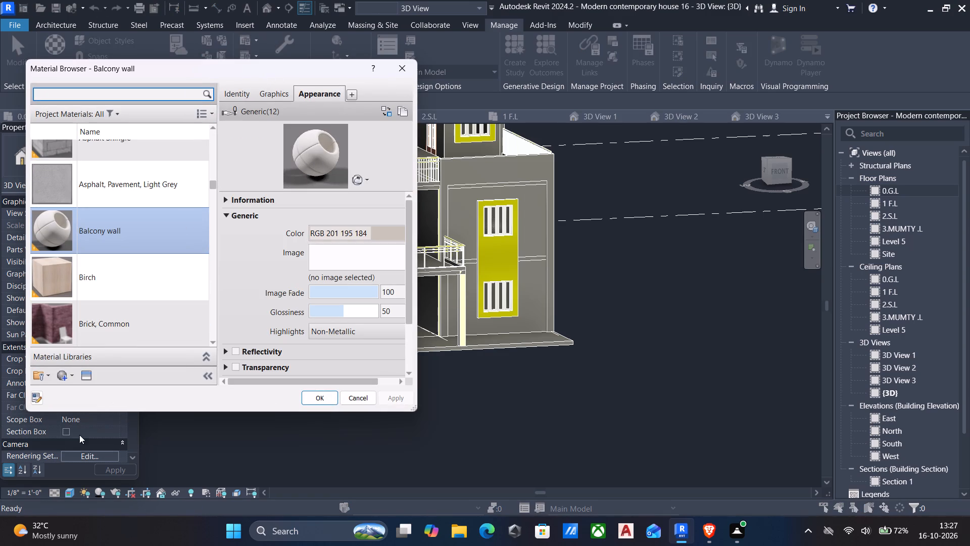
click(66, 372)
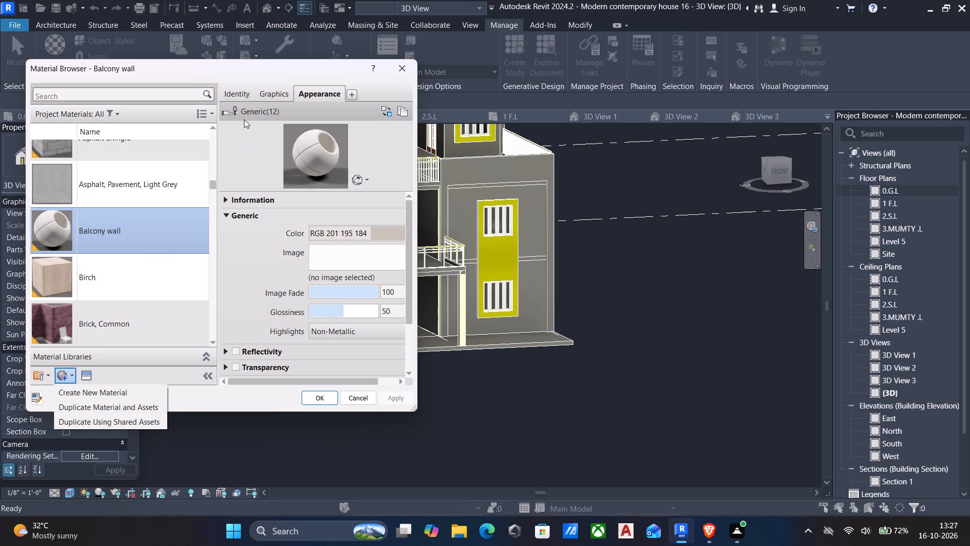
click(237, 95)
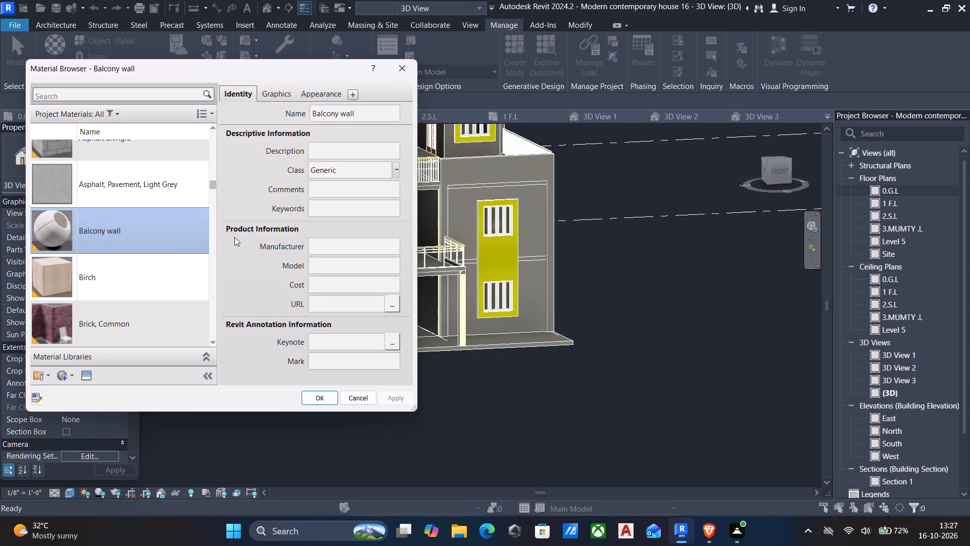
click(62, 375)
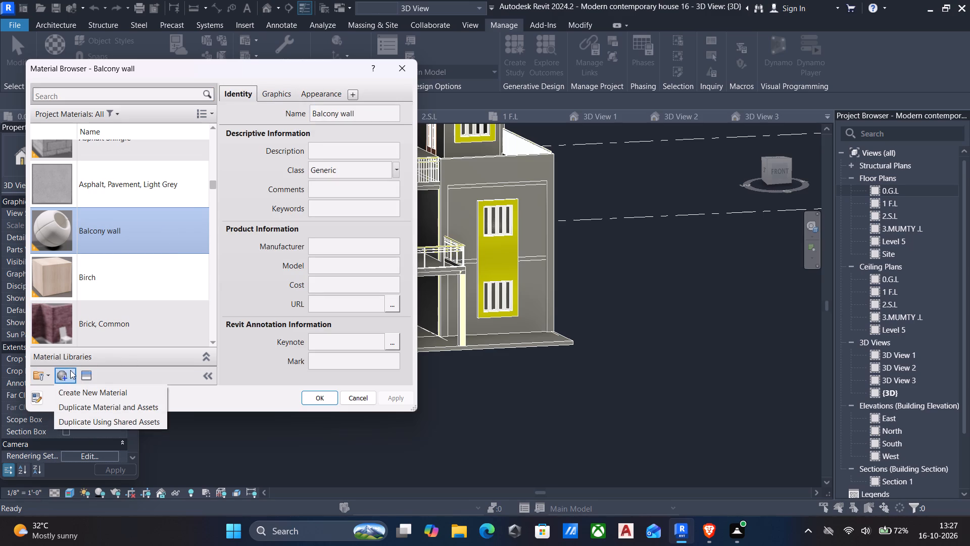
click(85, 391)
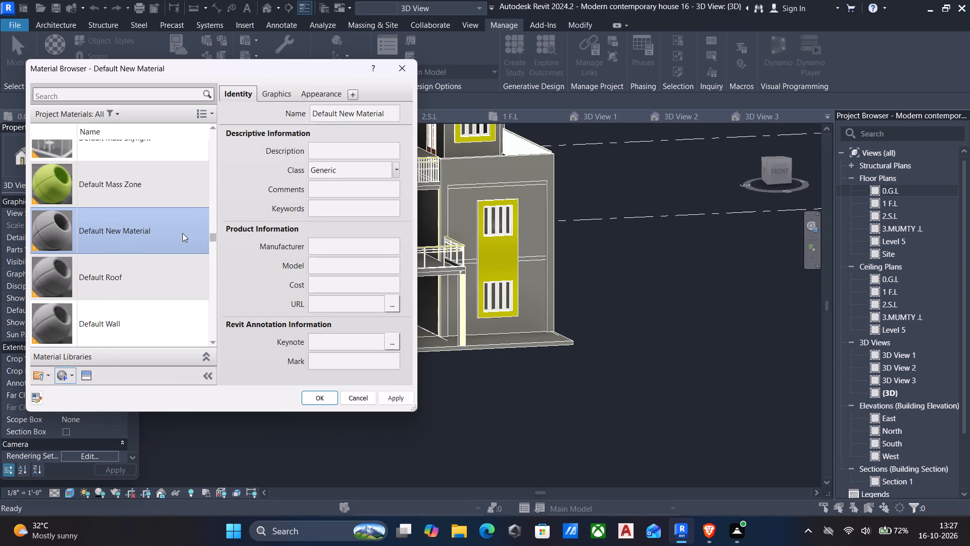
click(394, 113)
text(grap)
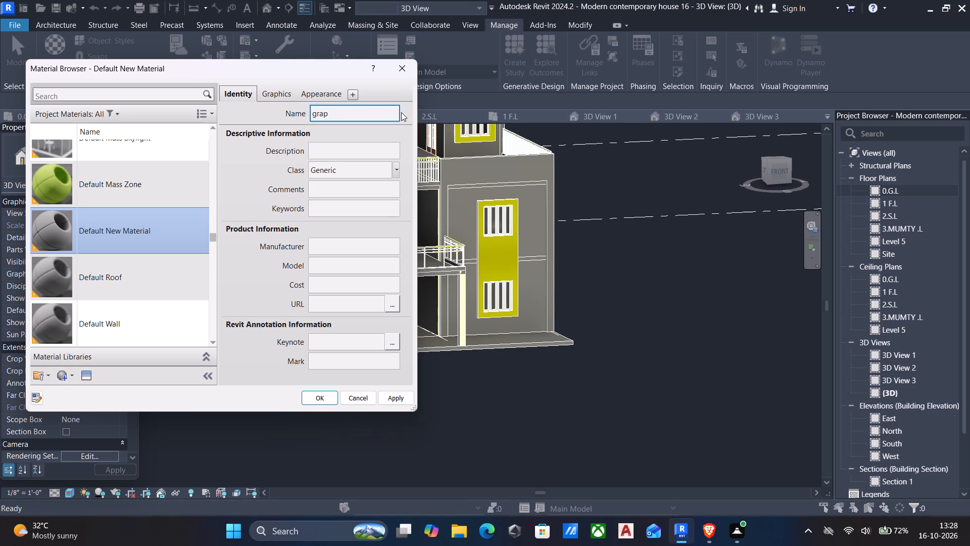
text(hite)
key(space)
text(wall)
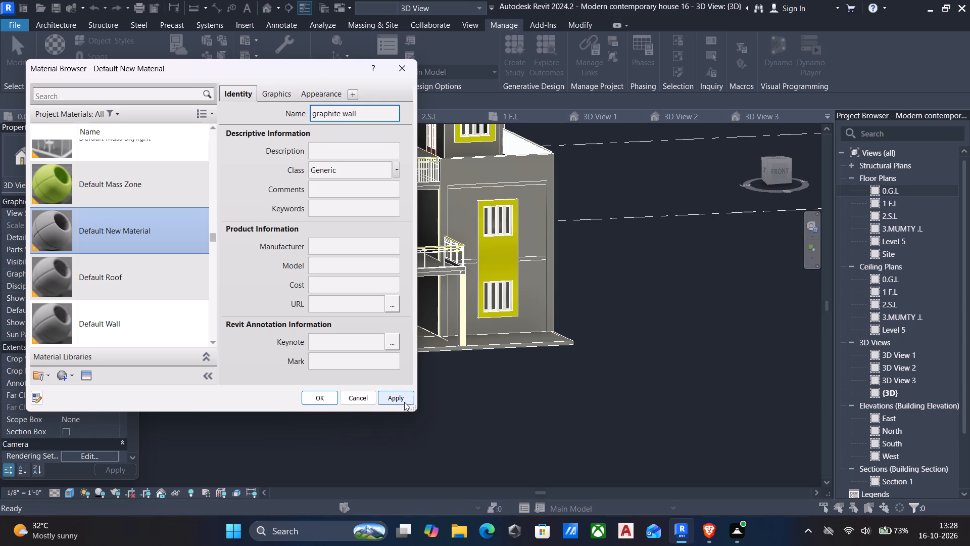
click(404, 400)
Set the "graphite wall" material's appearance color to RGB 69 71 74, apply it, and close the Material Browser.
click(323, 90)
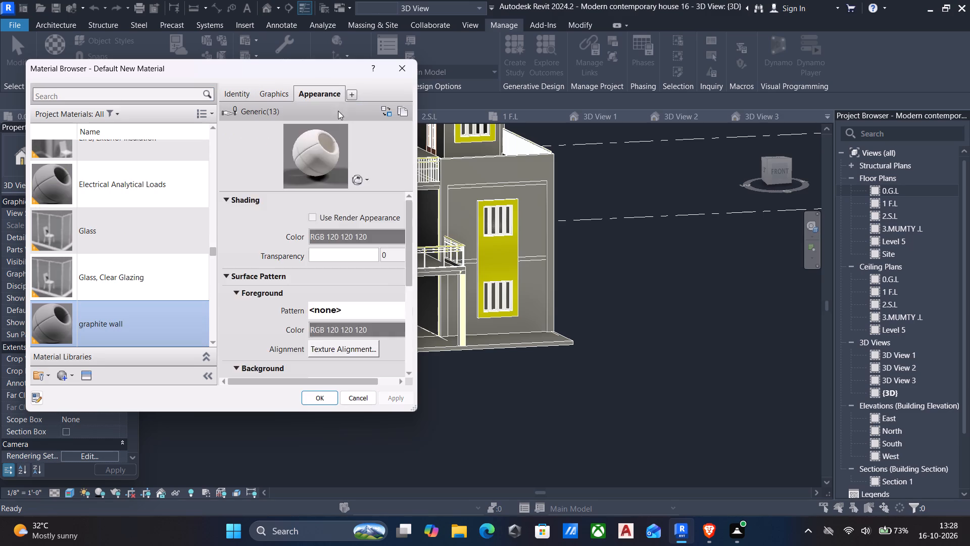
click(384, 235)
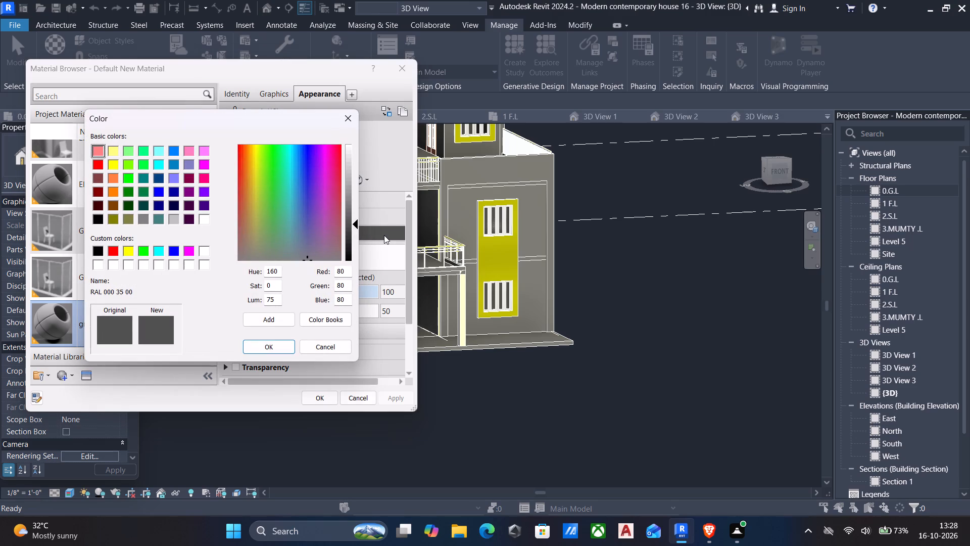
click(347, 276)
drag(351, 266, 309, 279)
text(69)
double_click(350, 283)
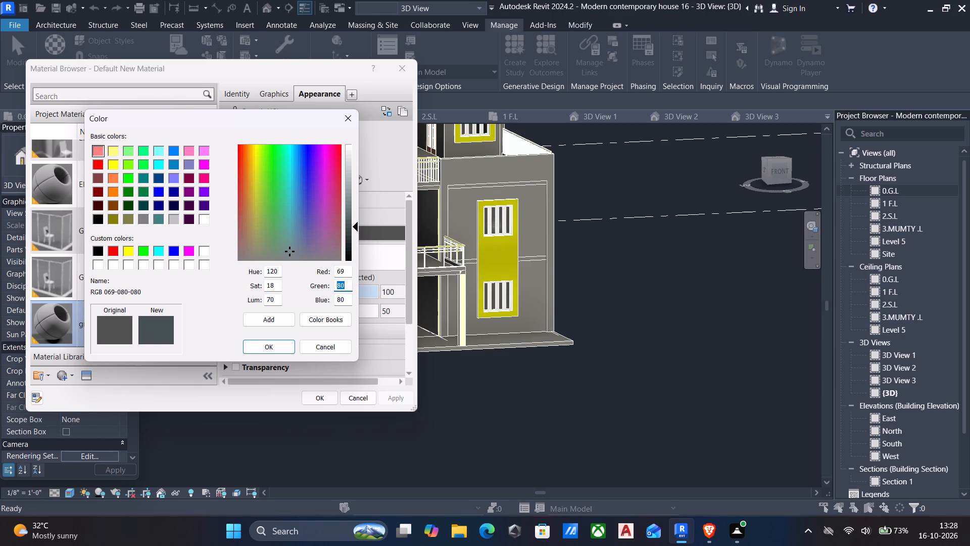
text(71)
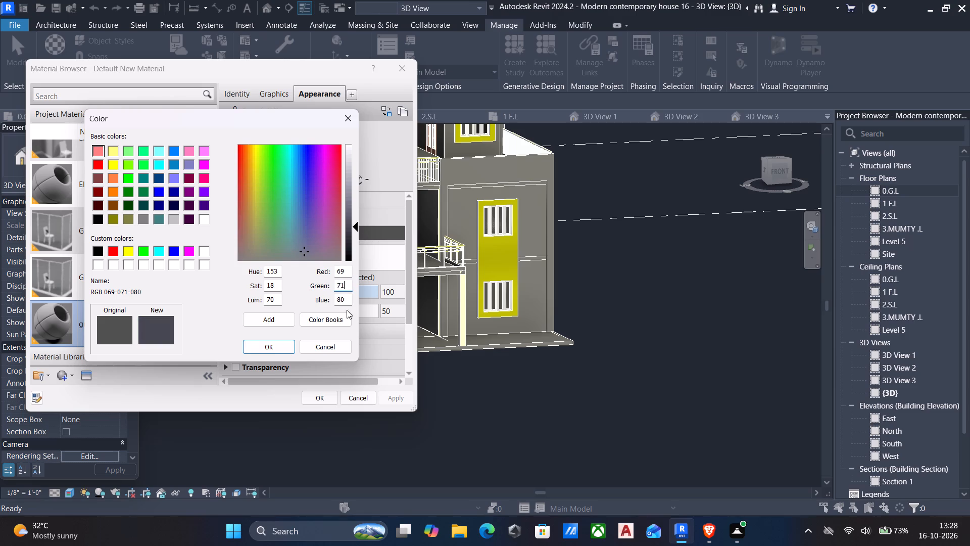
double_click(348, 298)
text(74)
click(282, 341)
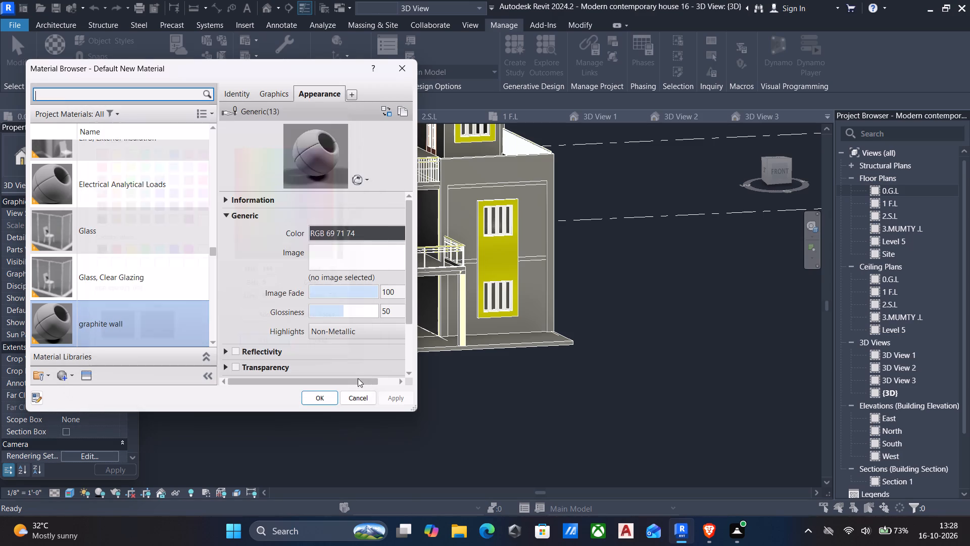
click(393, 399)
click(311, 395)
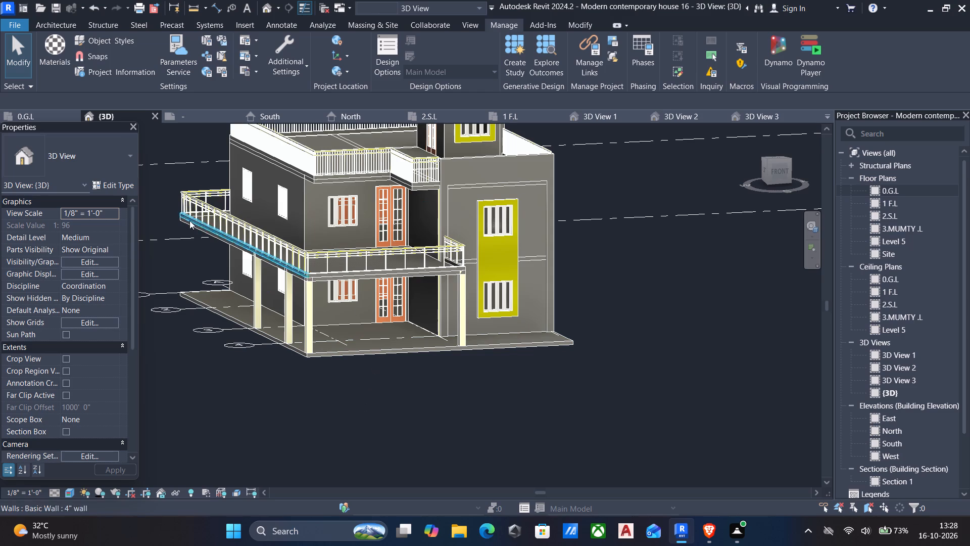
Create a new project material, name it "Natural stone", and apply the change.
click(59, 48)
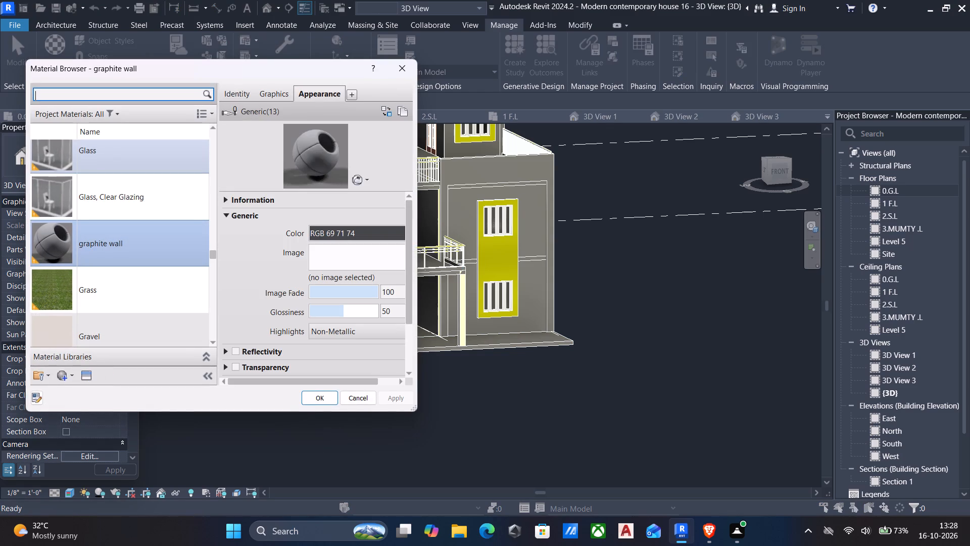
click(62, 377)
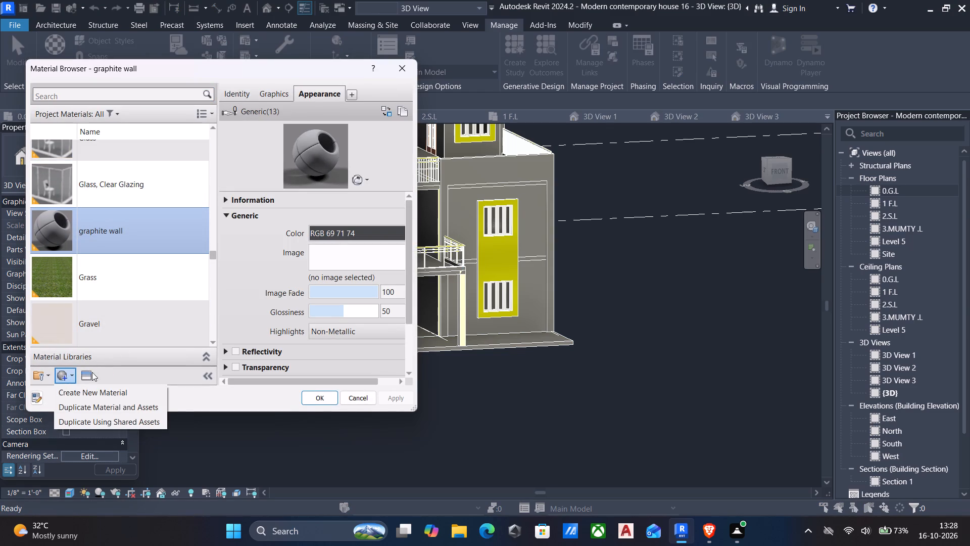
click(100, 393)
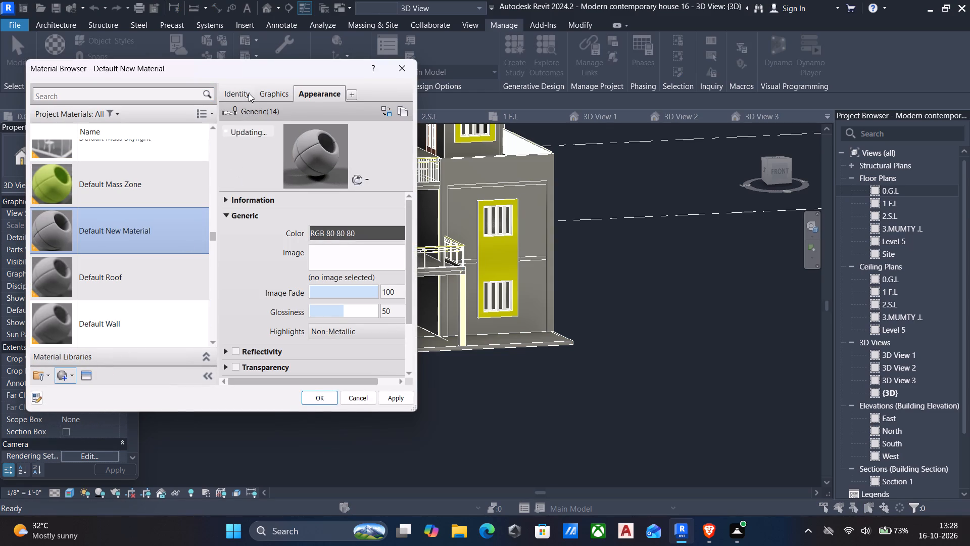
click(240, 92)
click(399, 116)
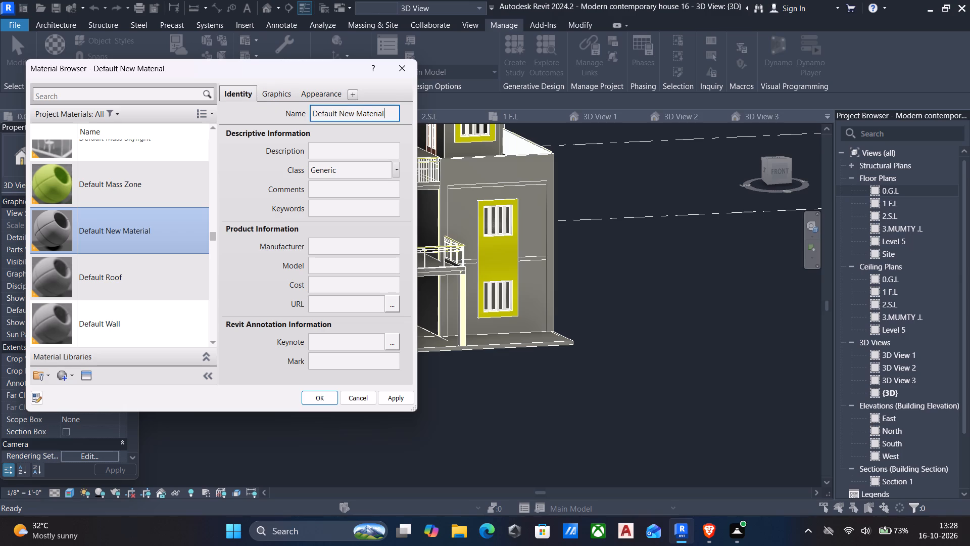
drag(389, 117, 316, 119)
drag(387, 116, 285, 120)
key(BackSpace)
text(ral stone)
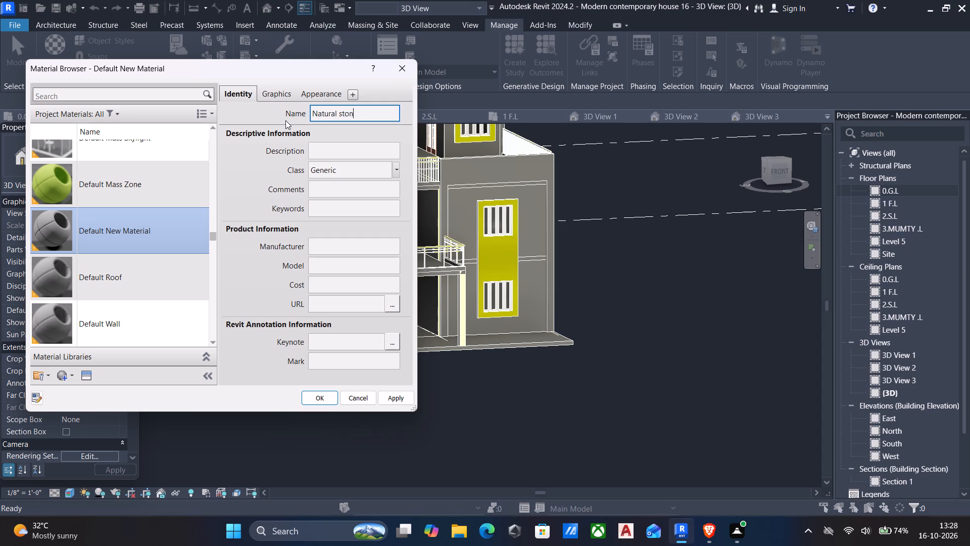
click(397, 399)
Set the "Natural stone" material's appearance color to RGB 128 102 80, apply it, and close the Material Browser.
click(310, 91)
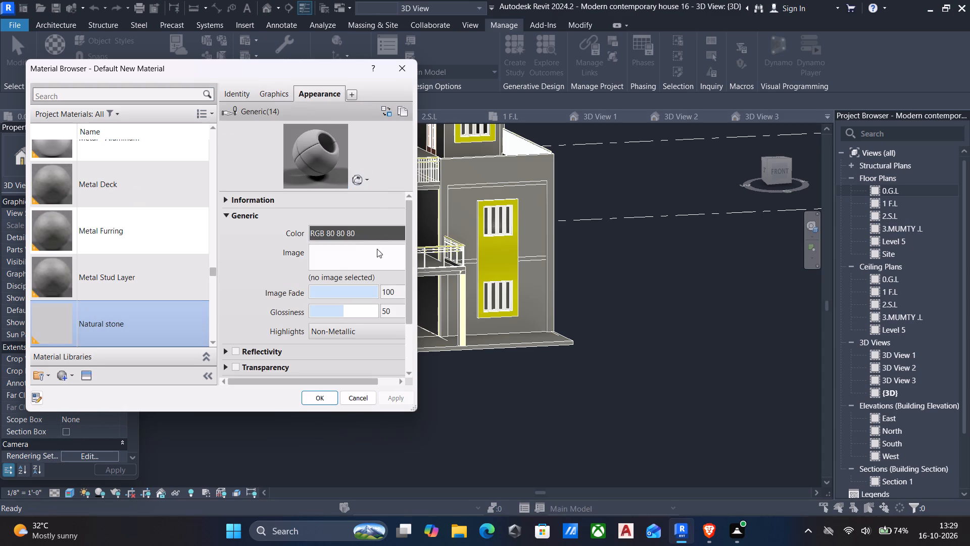
click(378, 233)
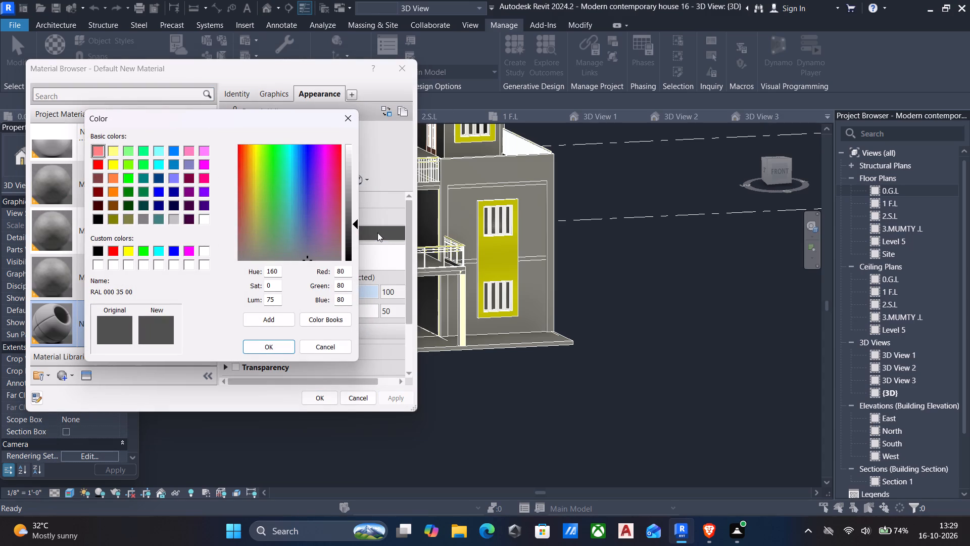
double_click(348, 273)
text(128)
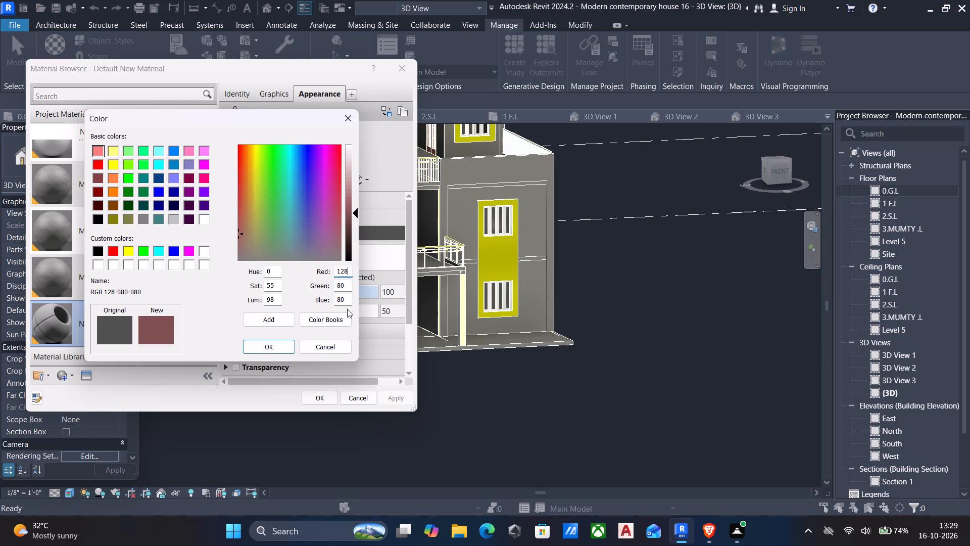
double_click(350, 283)
text(102)
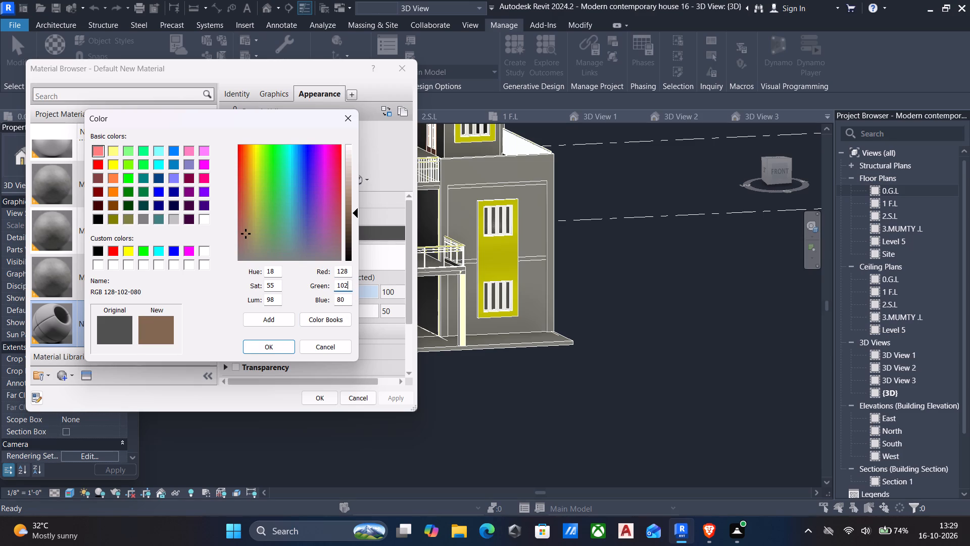
double_click(348, 299)
text(80)
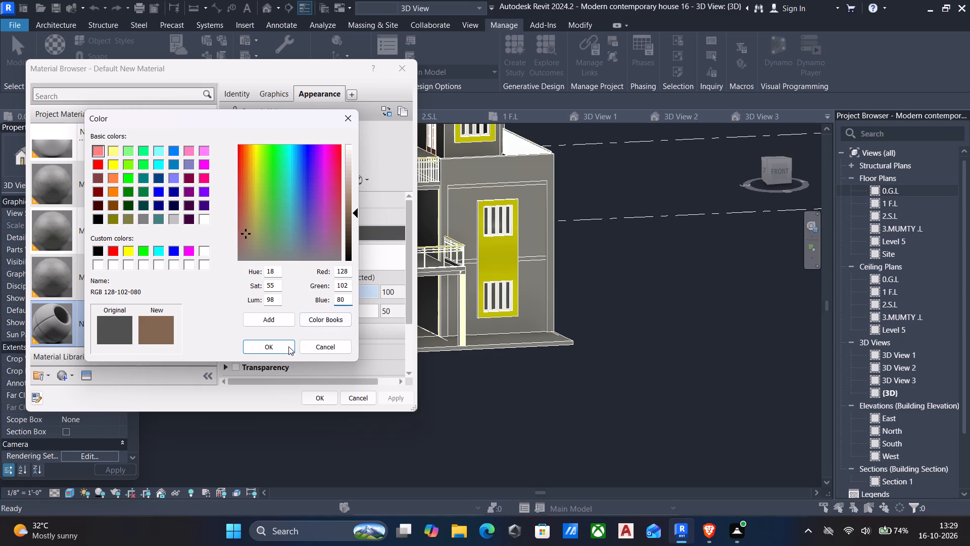
click(286, 347)
click(393, 399)
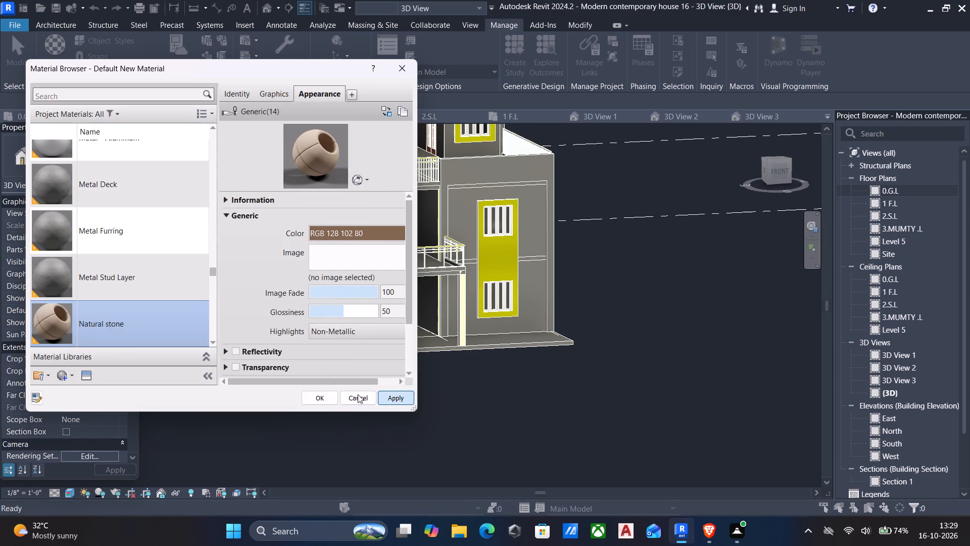
click(327, 393)
Paint the ground-floor front wall, long side wall and recessed porch wall with the "Main wall" material.
scroll(456, 359, down, 3)
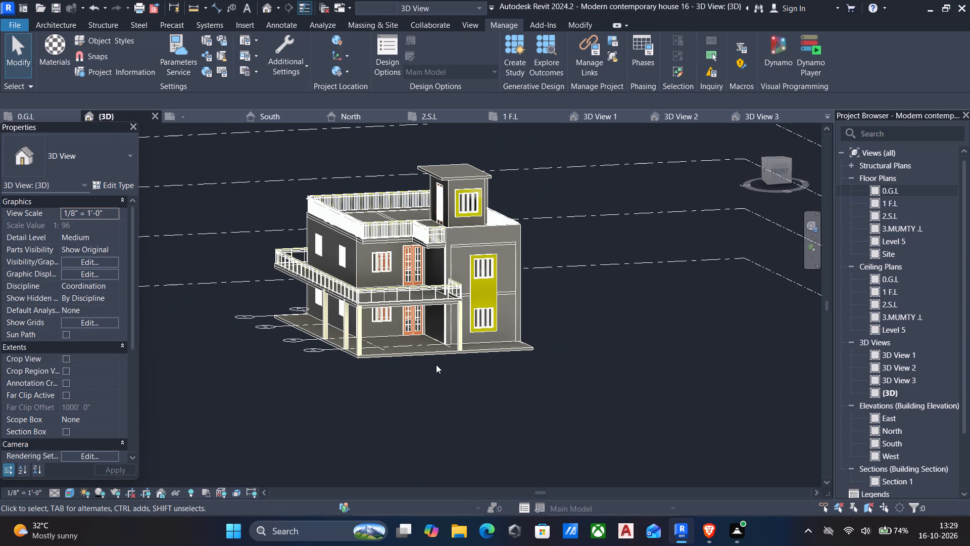
key(p)
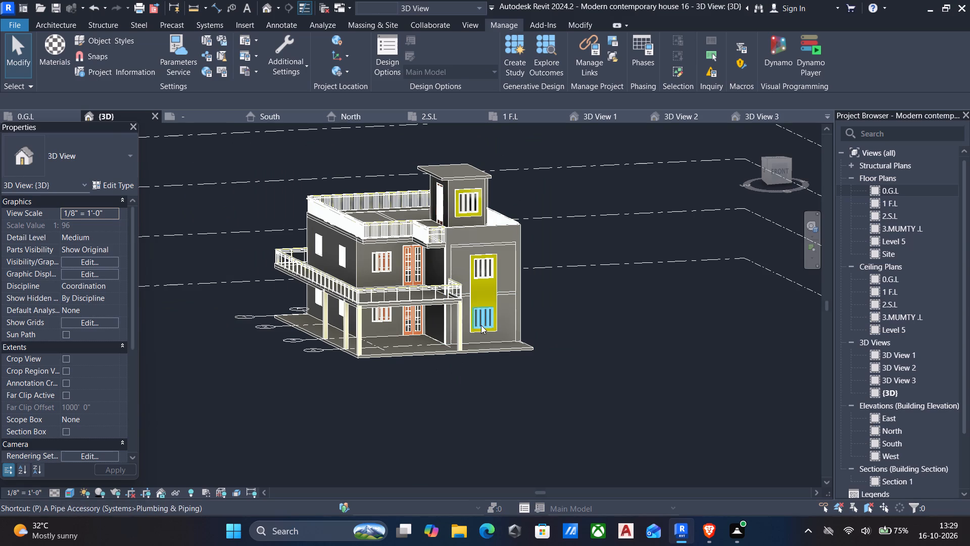
key(t)
click(95, 41)
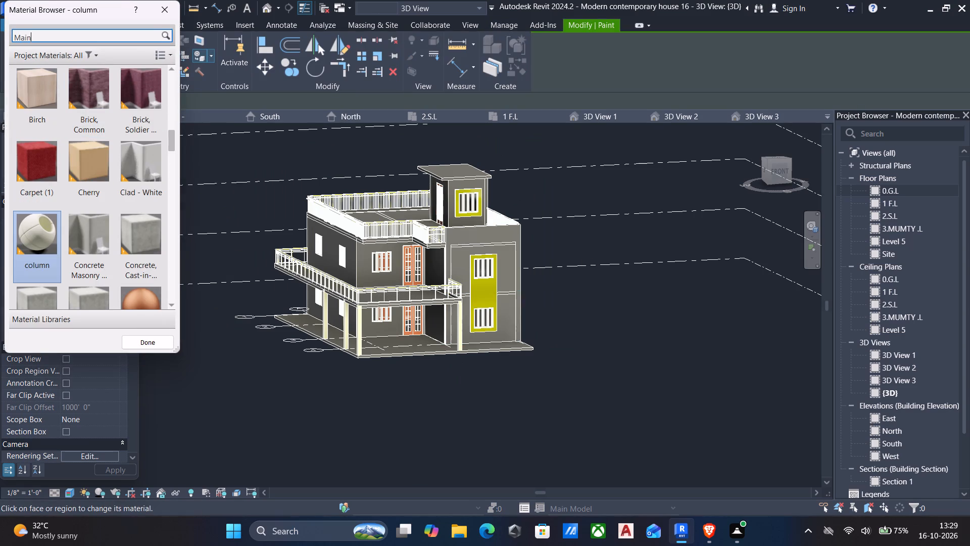
click(51, 100)
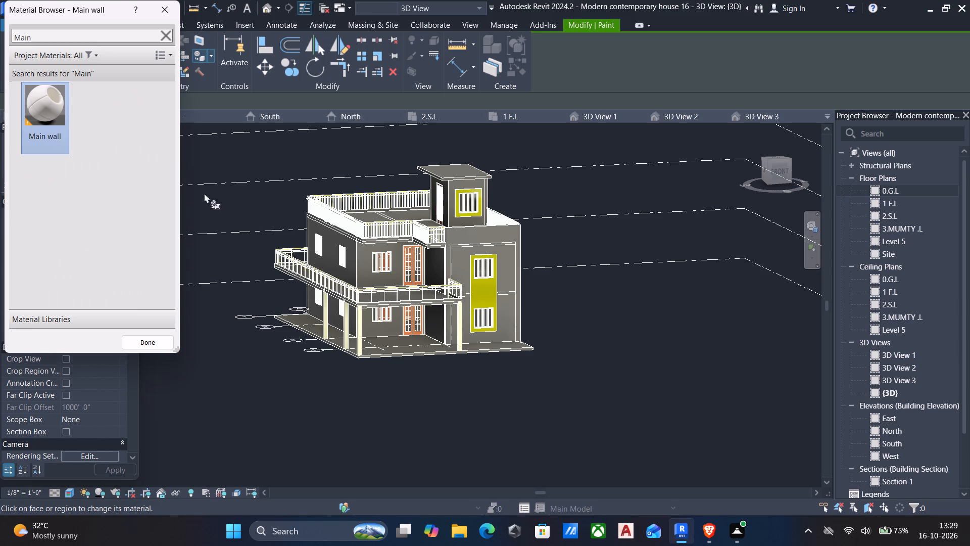
scroll(381, 342, up, 3)
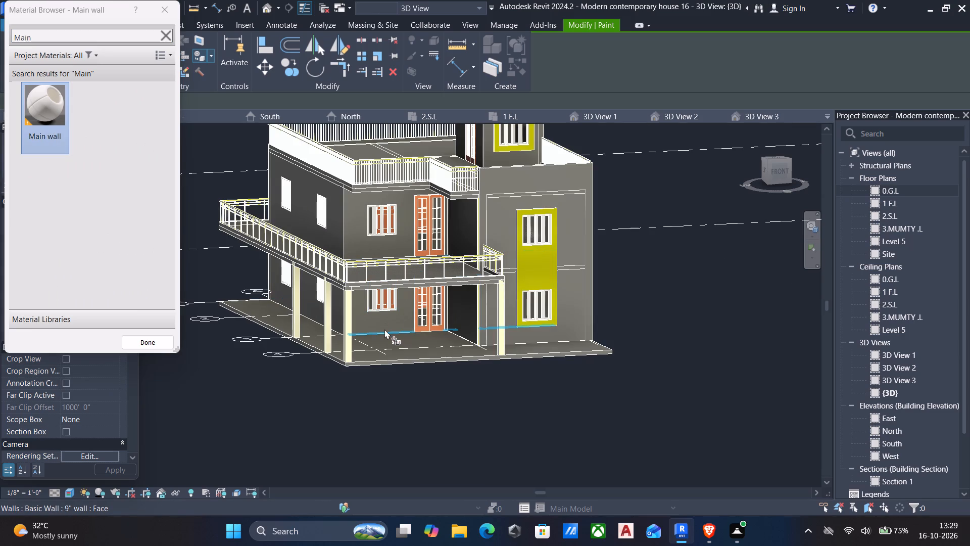
click(380, 326)
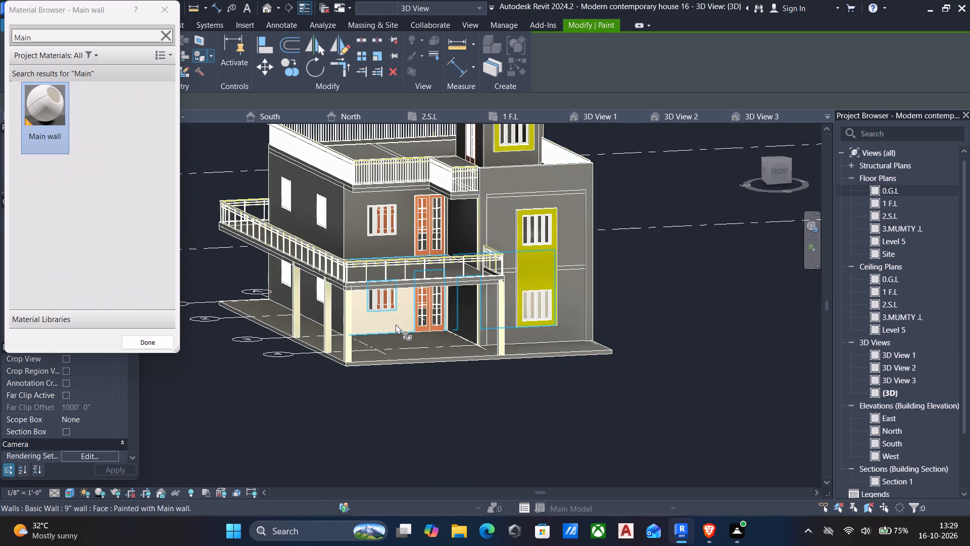
shift+middle_drag(399, 327, 474, 320)
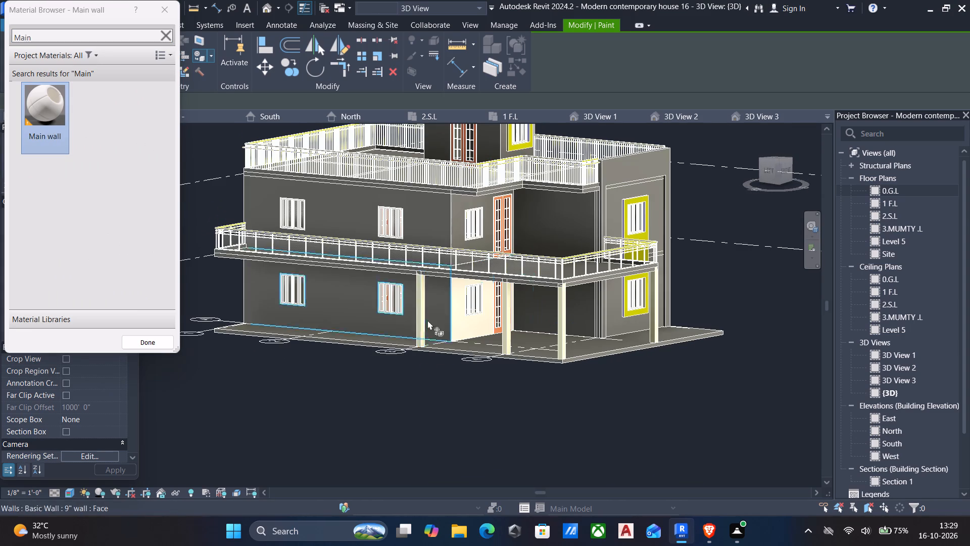
click(442, 332)
middle_drag(445, 318, 438, 318)
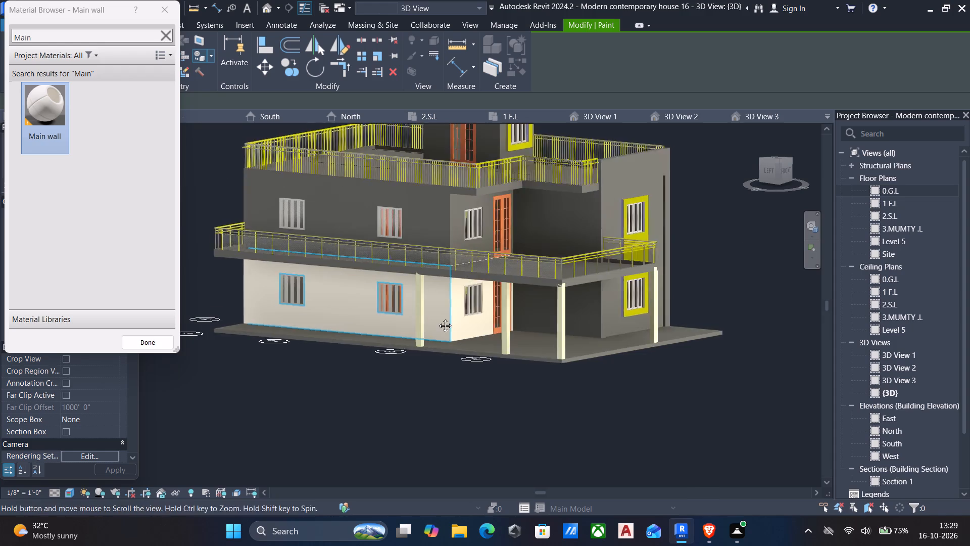
middle_drag(438, 318, 422, 321)
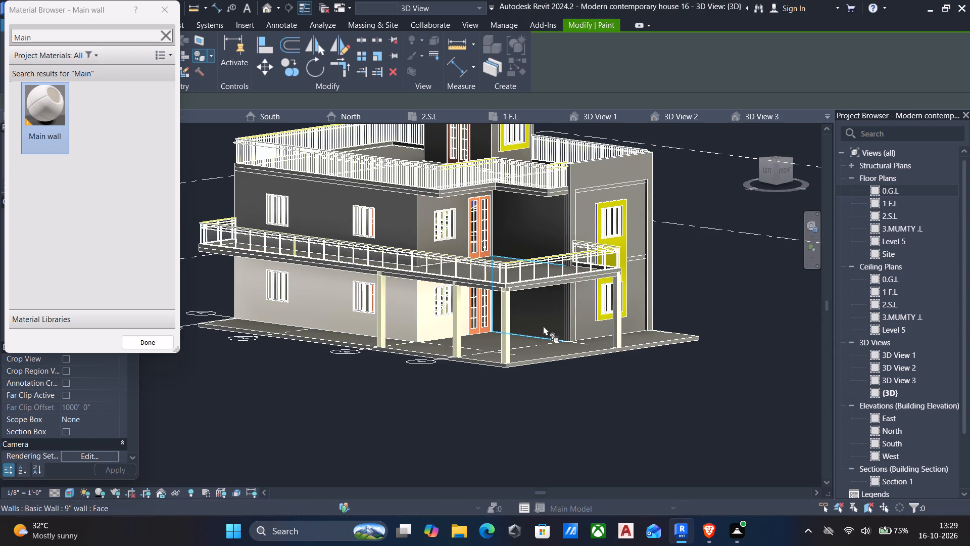
scroll(544, 326, up, 3)
click(544, 326)
scroll(544, 326, down, 4)
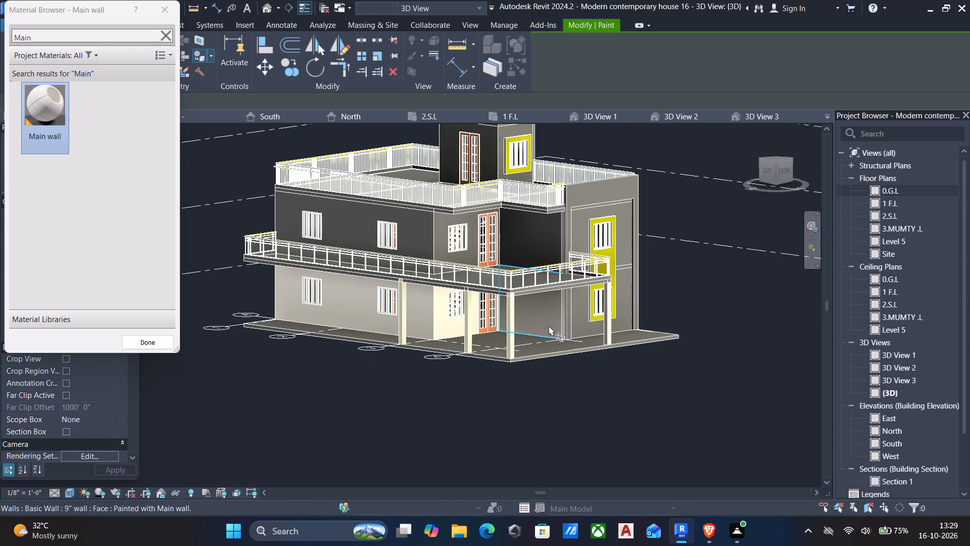
Paint the upper floor's long side wall, front wall and recessed balcony wall with "Main wall", and end the Paint command.
scroll(559, 321, up, 3)
scroll(549, 320, down, 2)
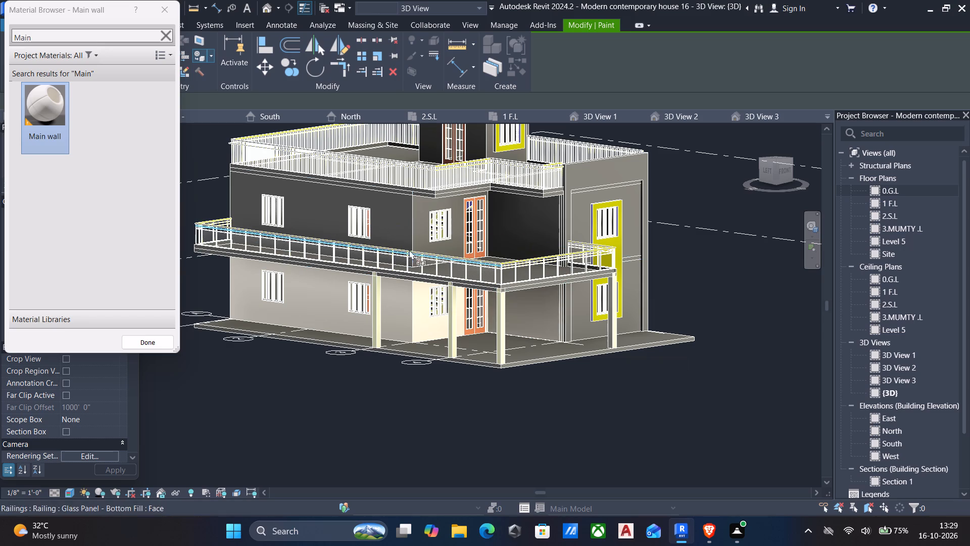
click(400, 215)
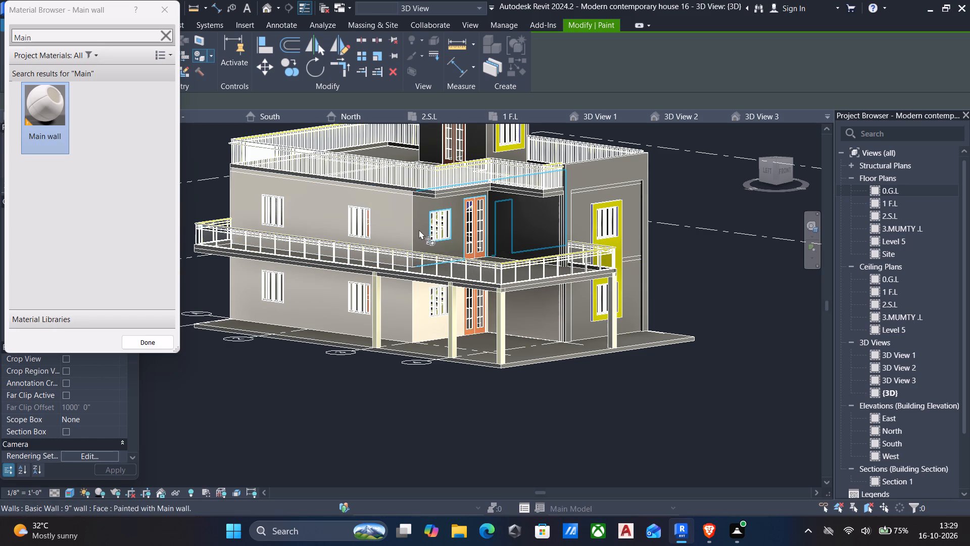
click(419, 230)
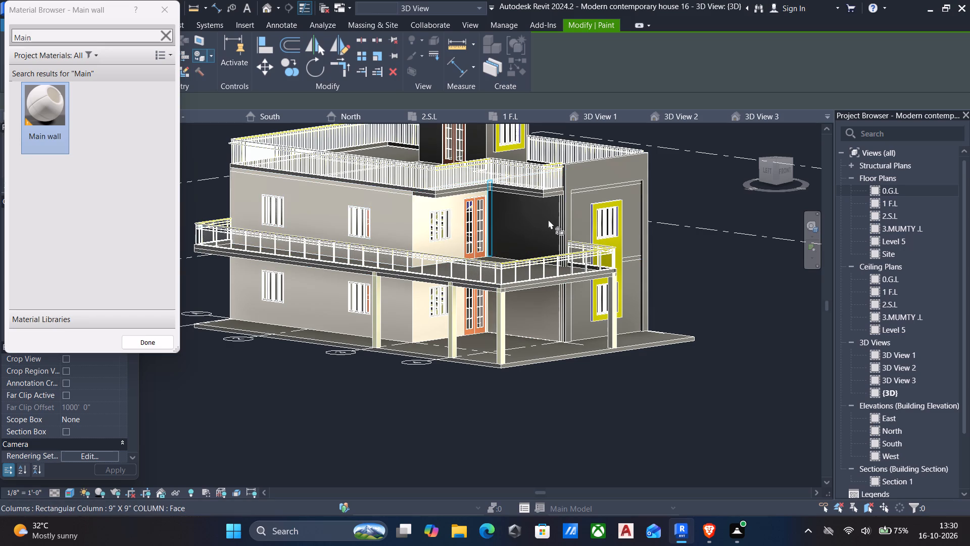
click(549, 218)
scroll(506, 240, down, 3)
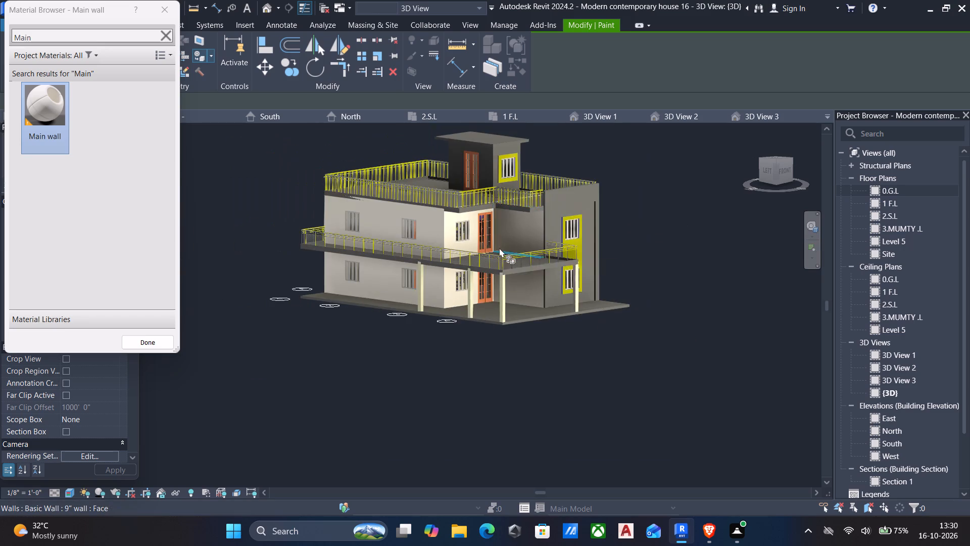
shift+middle_click(498, 248)
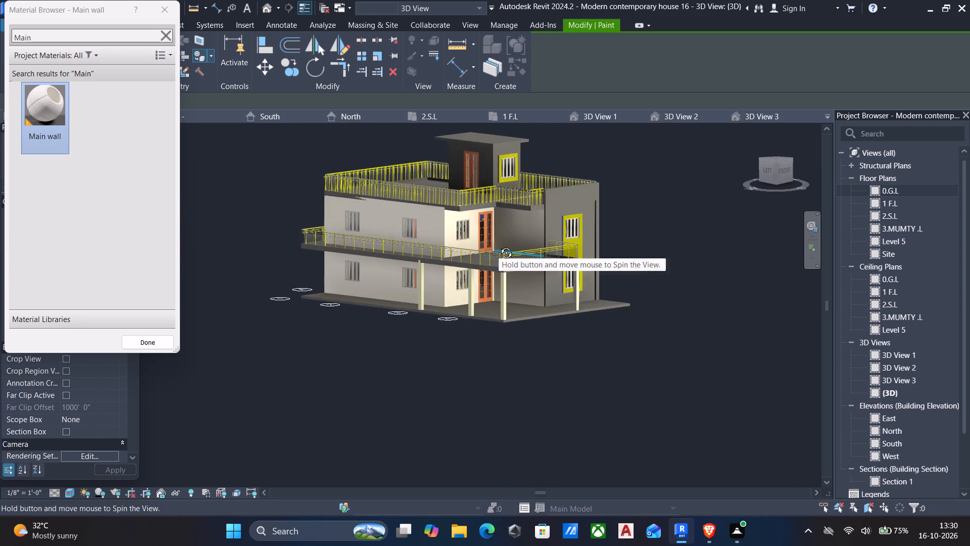
scroll(499, 245, down, 1)
scroll(558, 295, up, 8)
key(Escape)
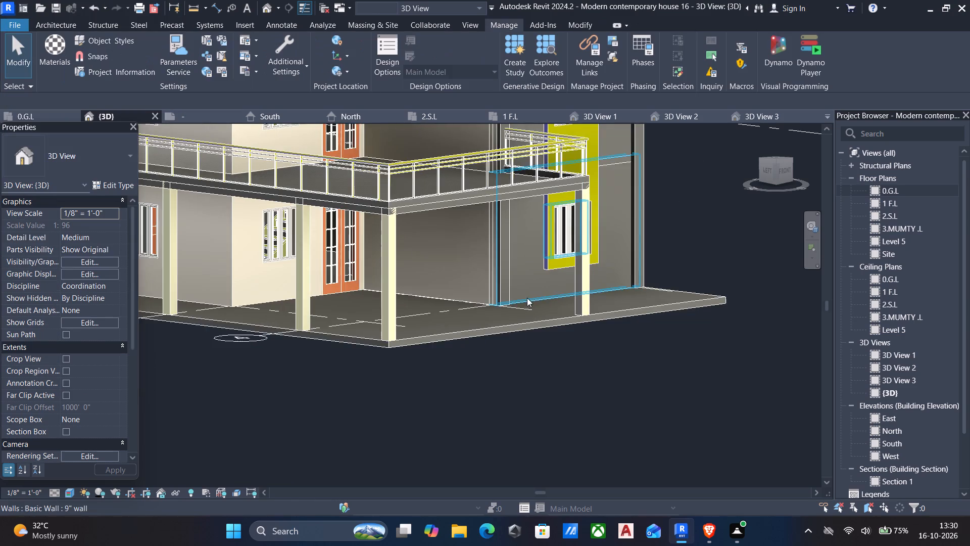
Restart the Paint command to continue painting the house's exterior faces.
middle_drag(523, 299, 480, 314)
scroll(480, 314, down, 2)
shift+middle_drag(490, 314, 431, 334)
scroll(431, 334, down, 4)
middle_drag(435, 340, 471, 335)
middle_drag(477, 341, 532, 331)
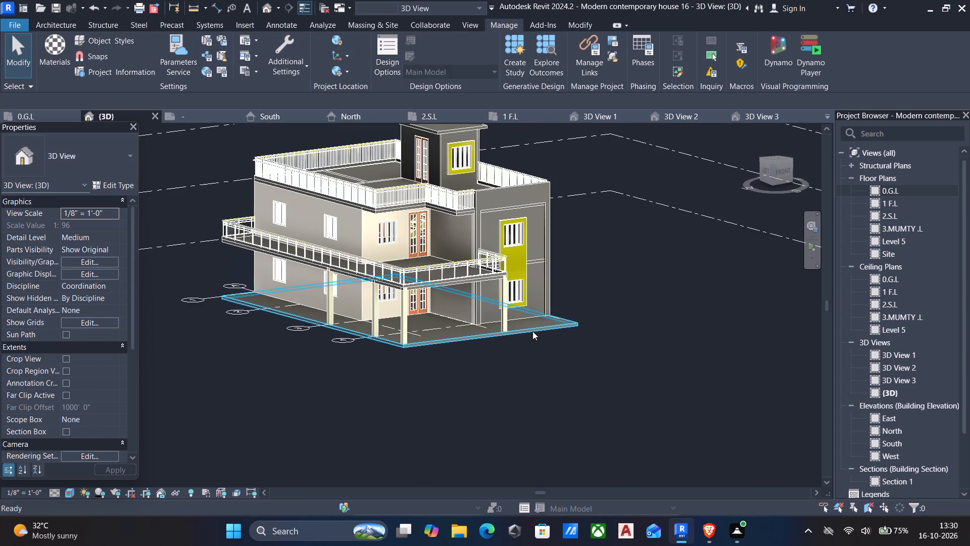
text(pt)
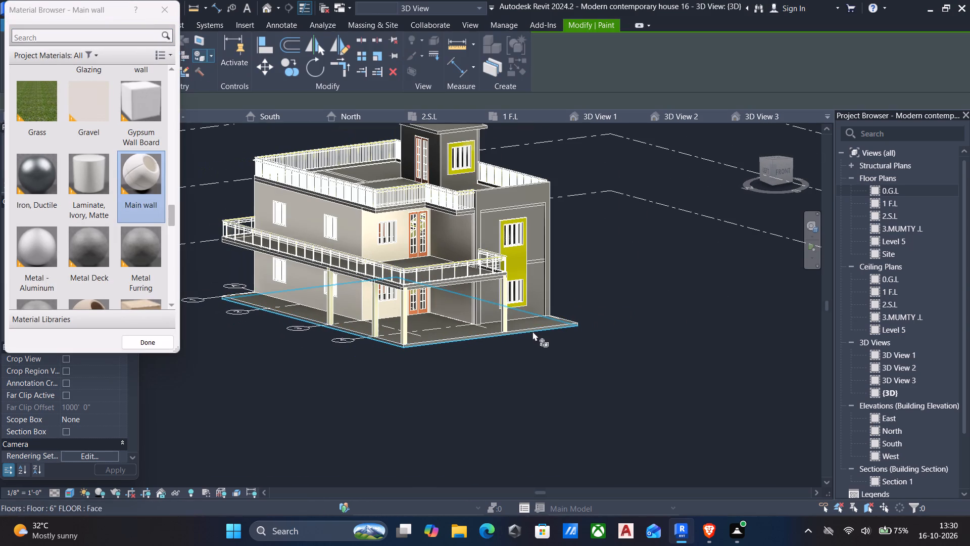
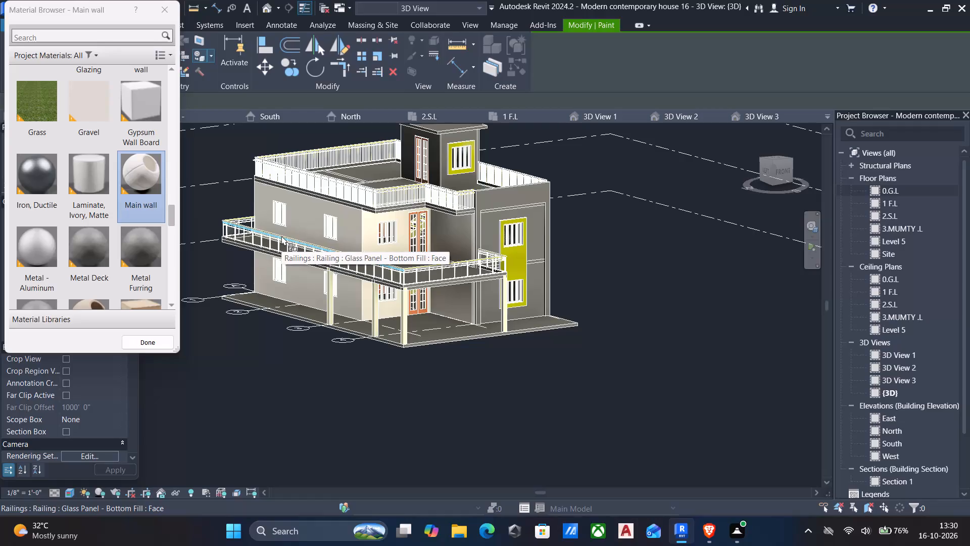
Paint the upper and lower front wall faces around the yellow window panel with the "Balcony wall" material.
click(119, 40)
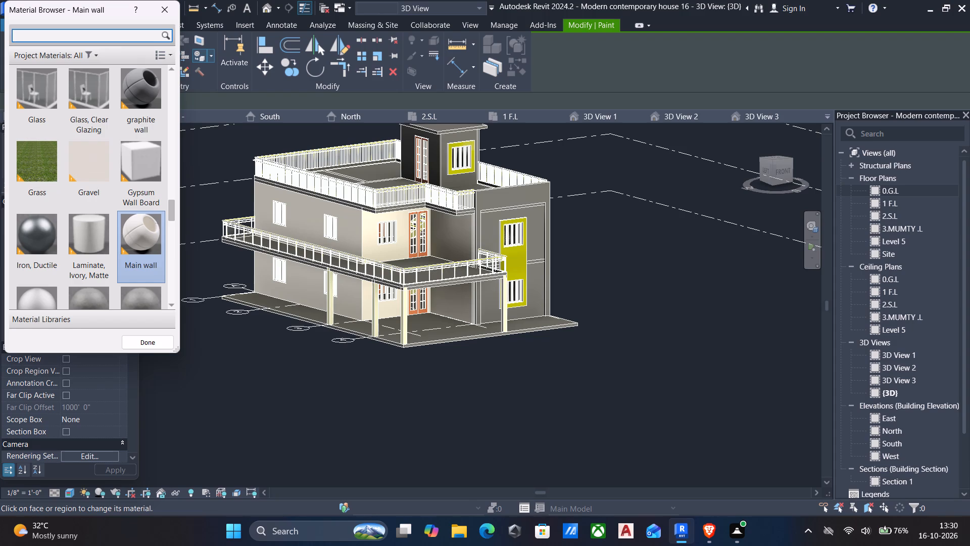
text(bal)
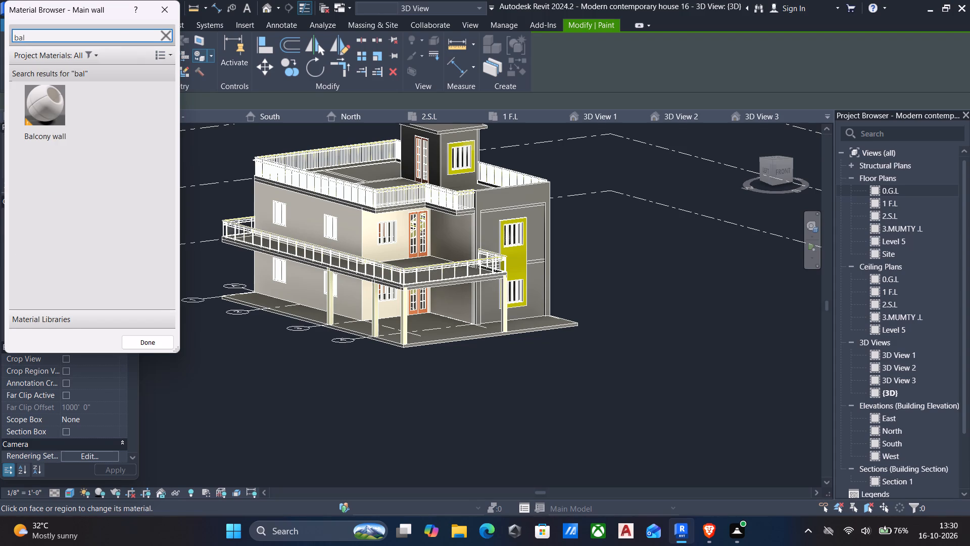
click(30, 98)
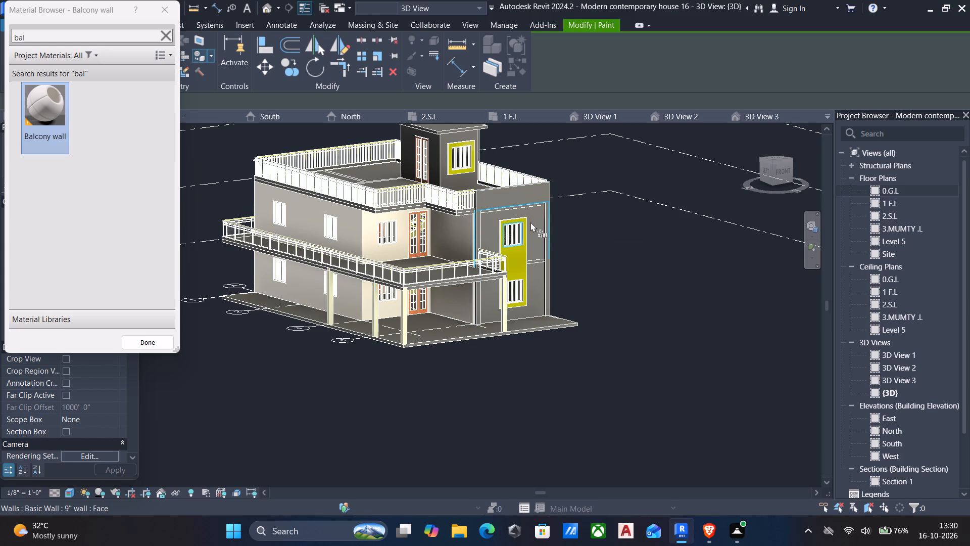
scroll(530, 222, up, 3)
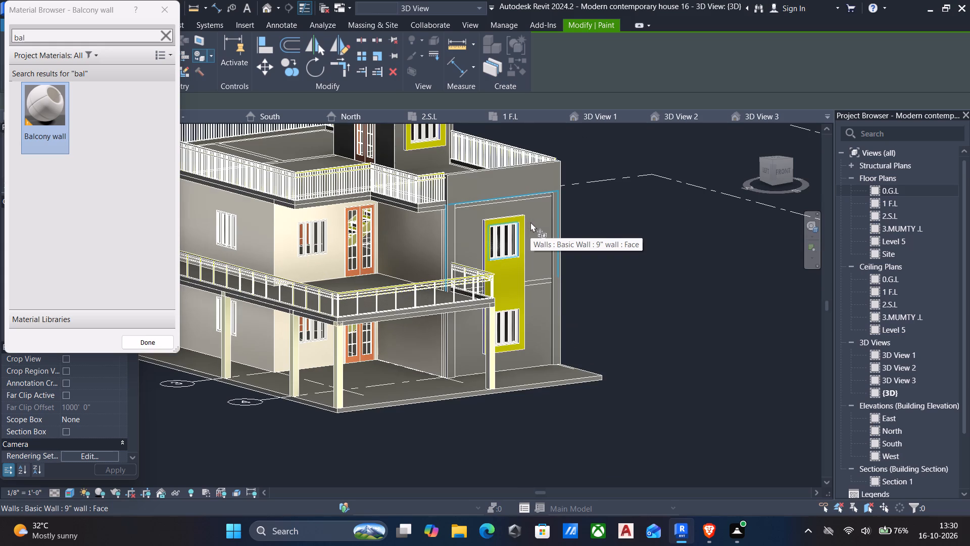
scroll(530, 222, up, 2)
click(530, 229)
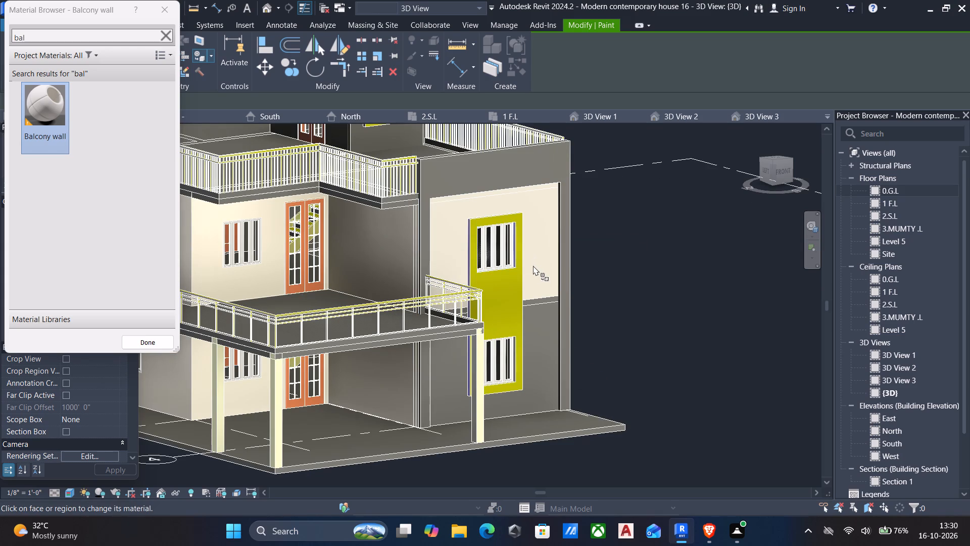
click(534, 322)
Paint the projecting frame and the upper and lower wall faces around the yellow window panel with "Natural stone".
scroll(560, 333, down, 2)
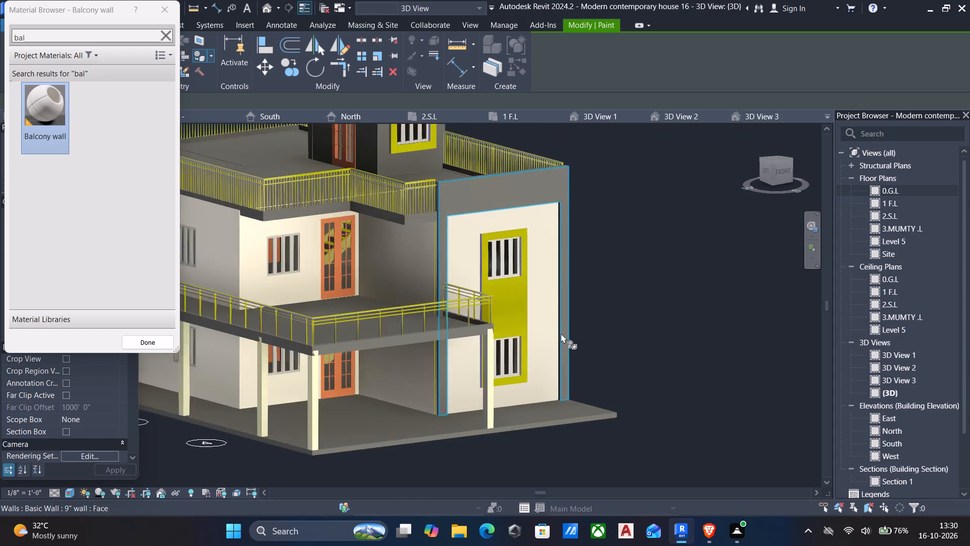
click(168, 35)
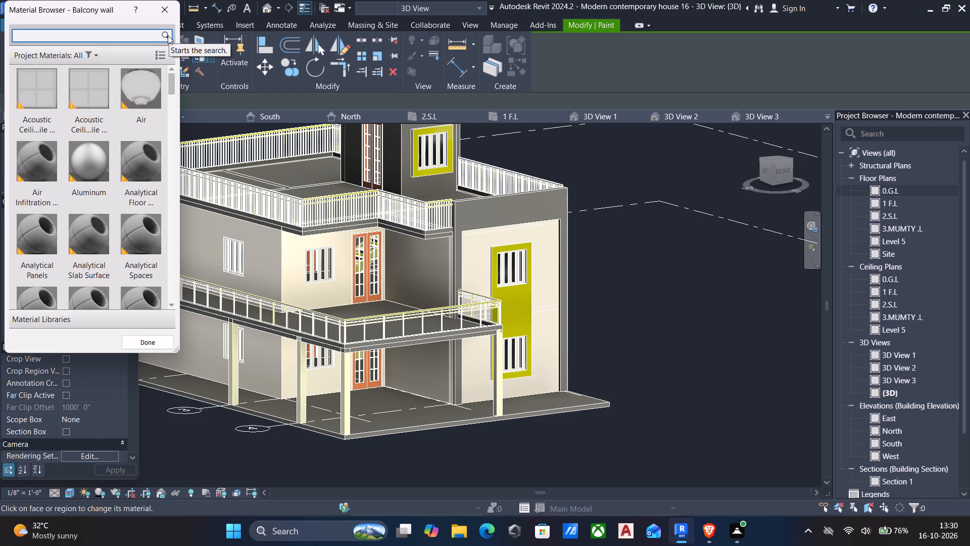
click(136, 39)
text(natu)
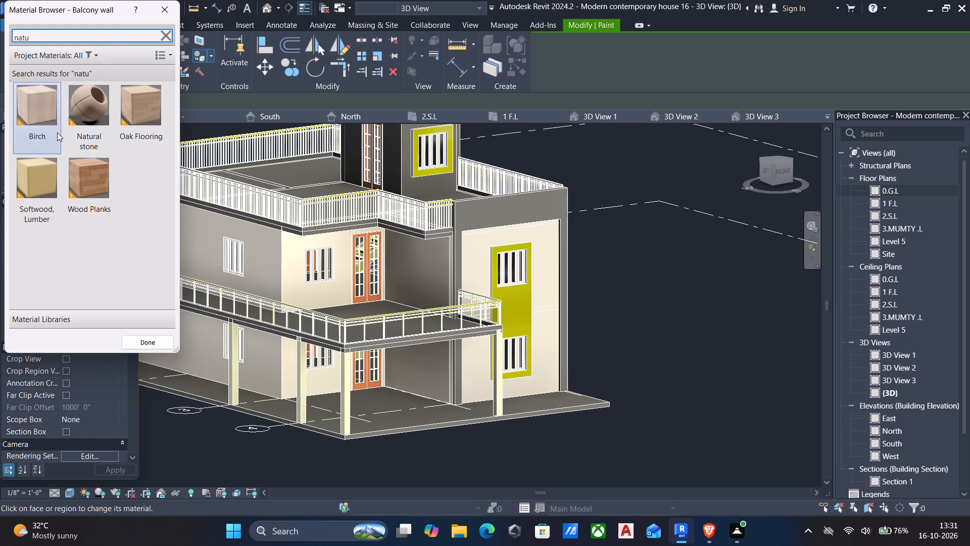
click(76, 106)
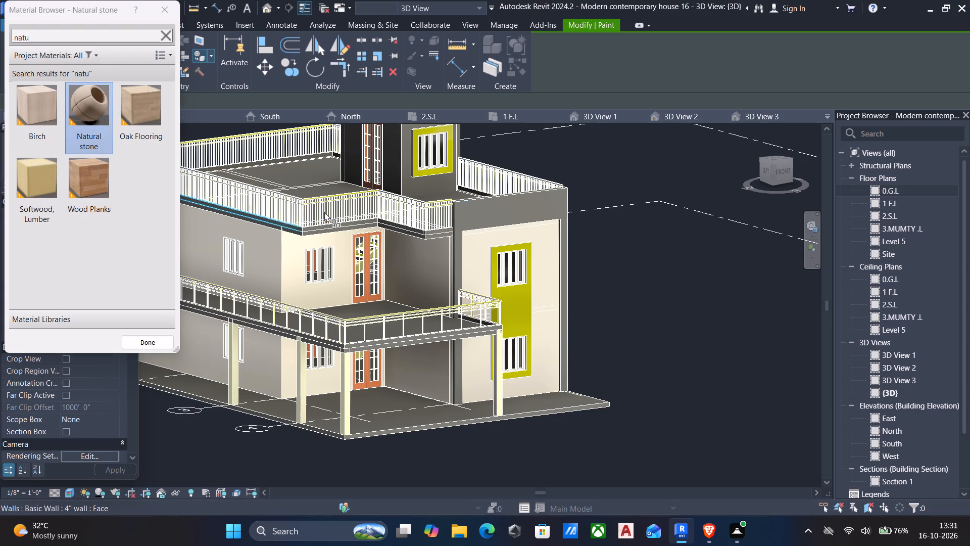
click(515, 200)
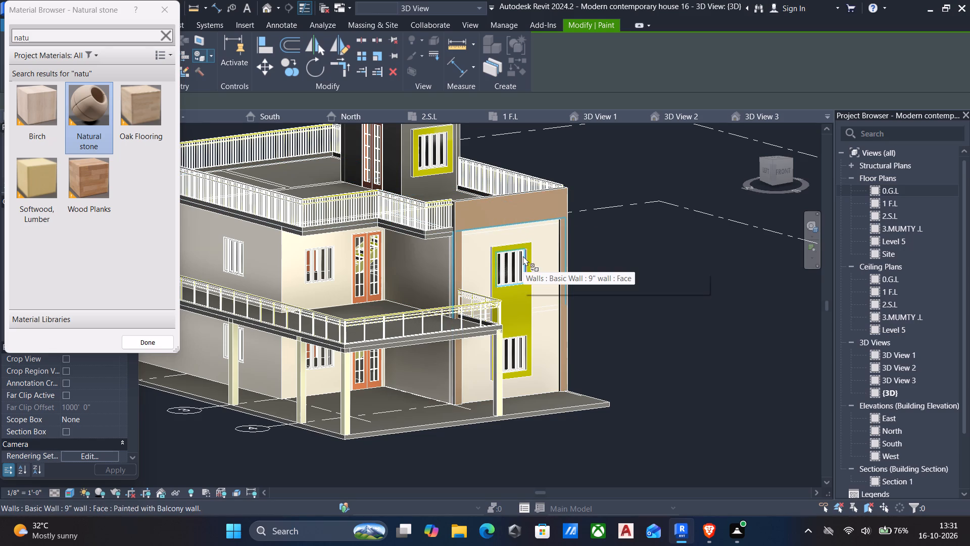
click(548, 294)
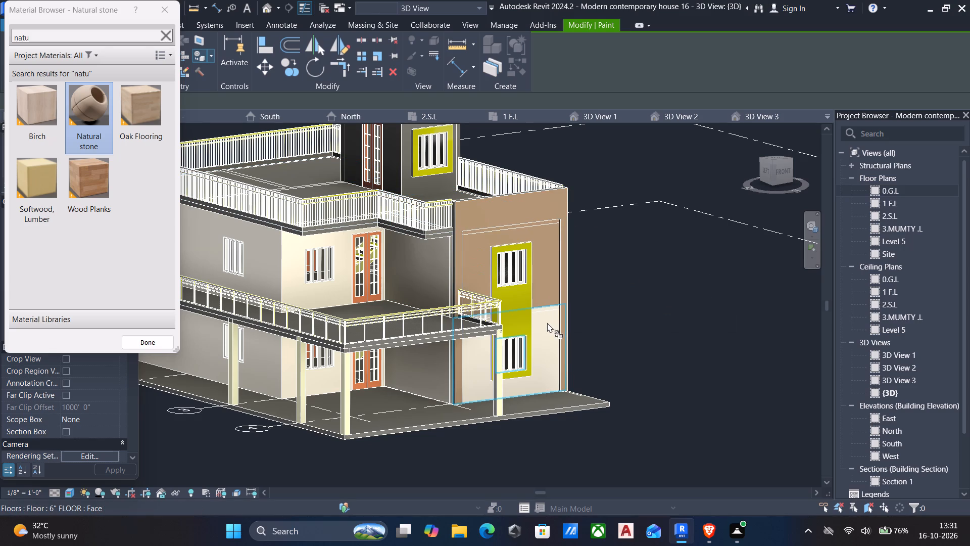
click(547, 323)
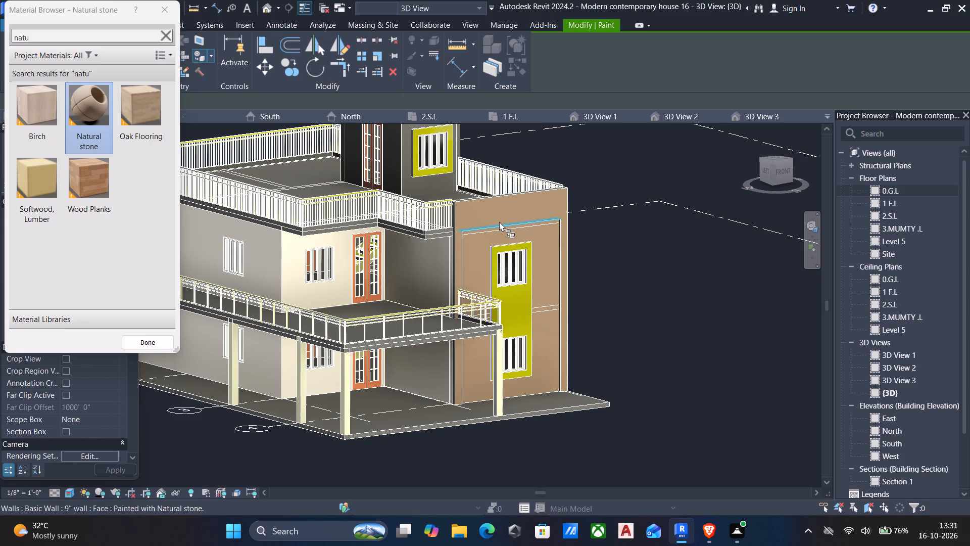
Paint the projecting frame around the front stone wall with the "graphite wall" material and end the Paint command.
click(165, 36)
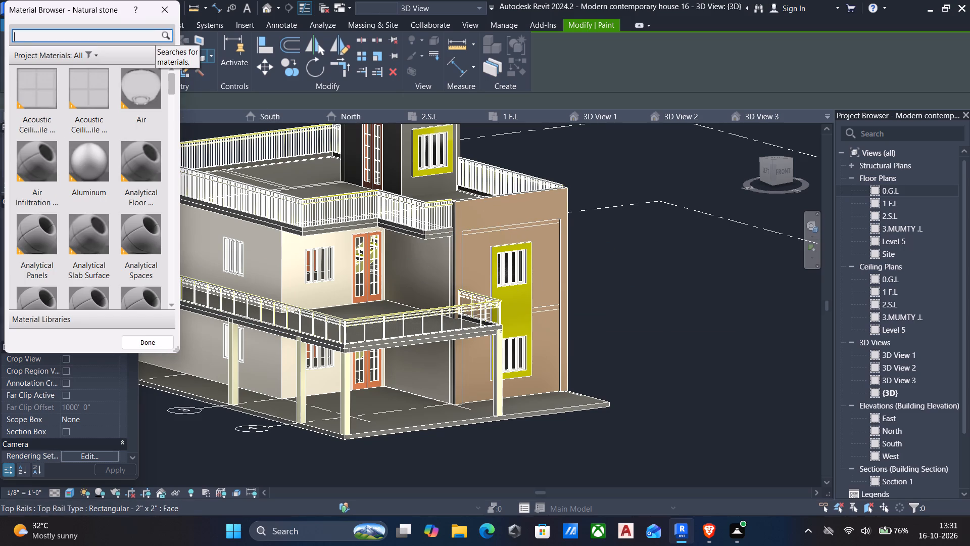
text(grap)
click(51, 96)
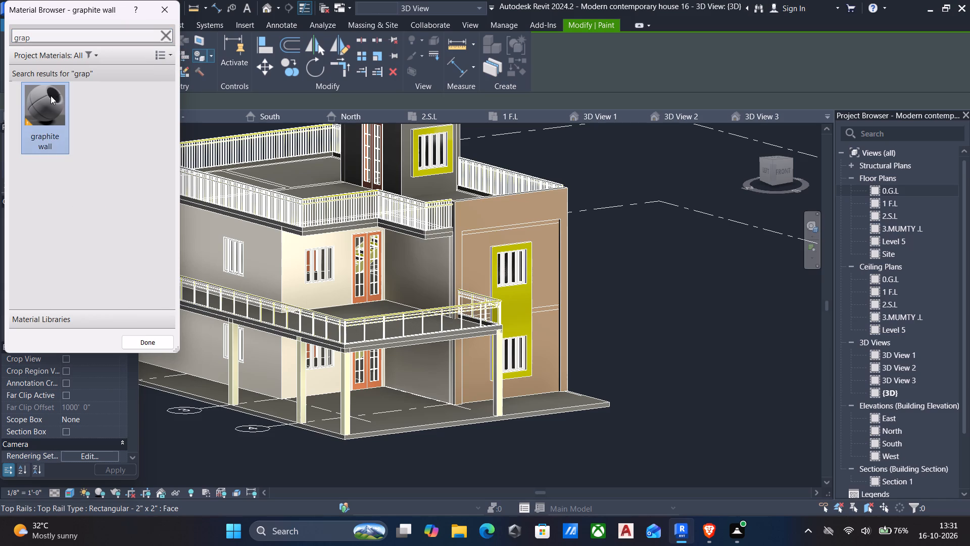
drag(530, 195, 521, 195)
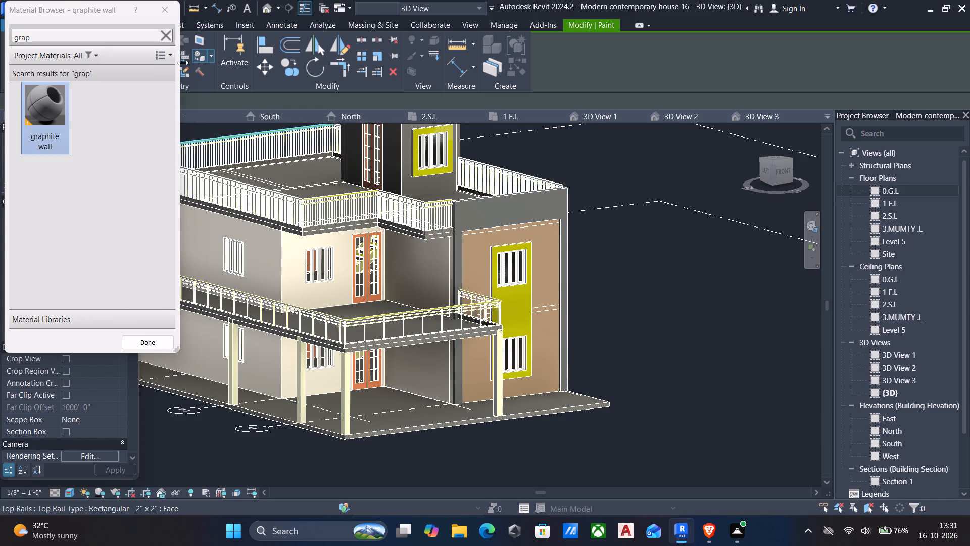
click(166, 9)
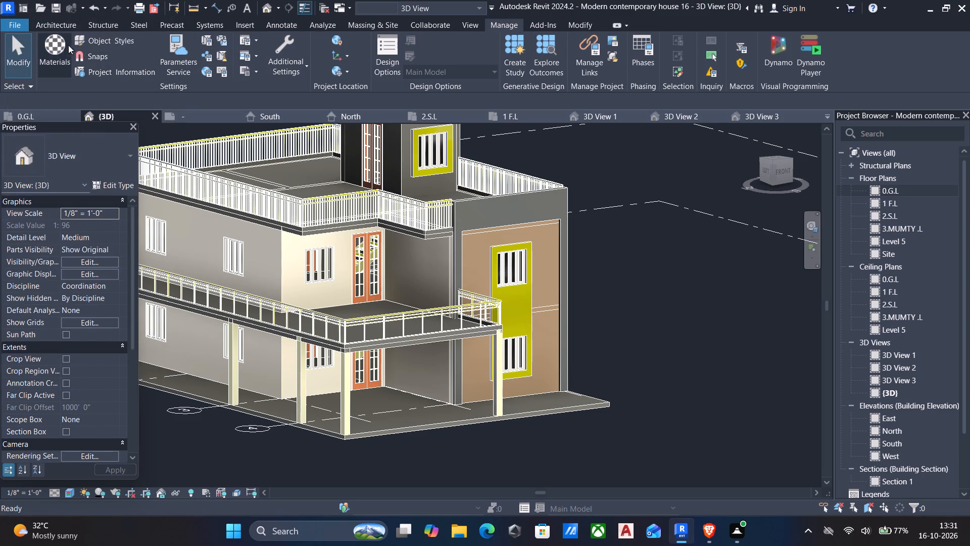
Create a new material named "white colour" and apply it.
click(53, 43)
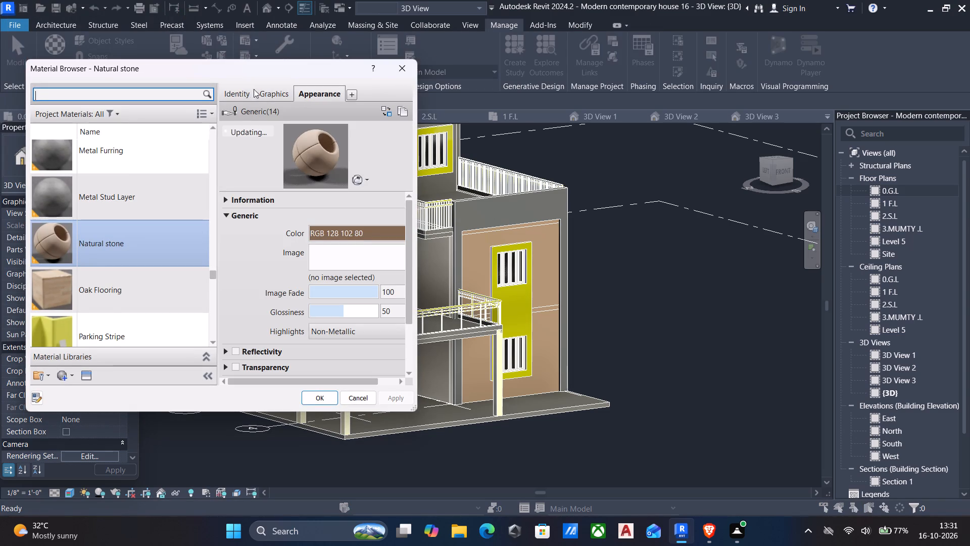
click(63, 379)
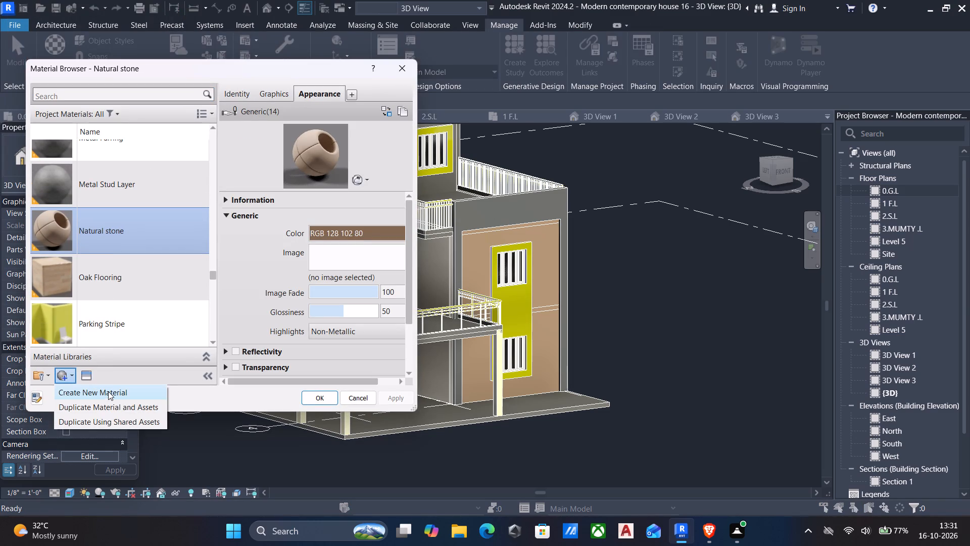
click(108, 392)
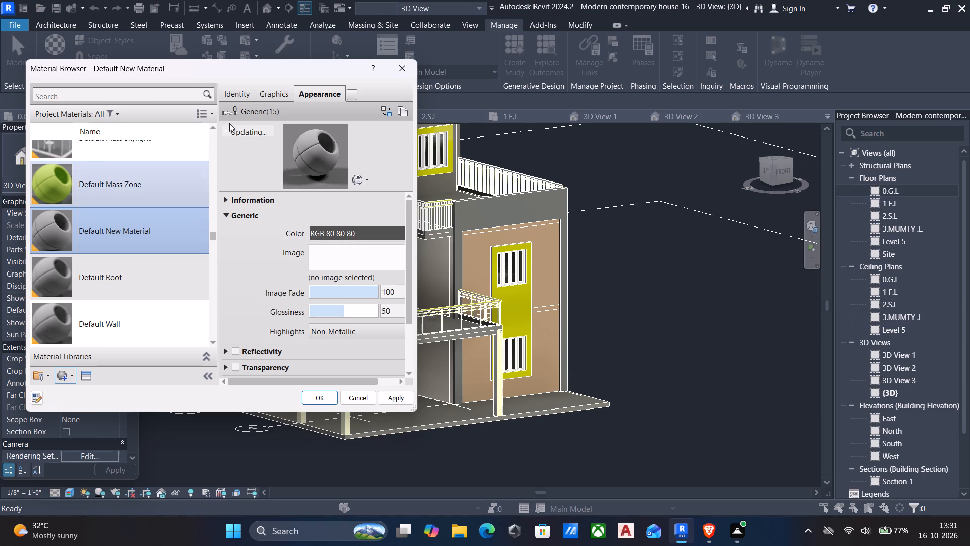
click(230, 88)
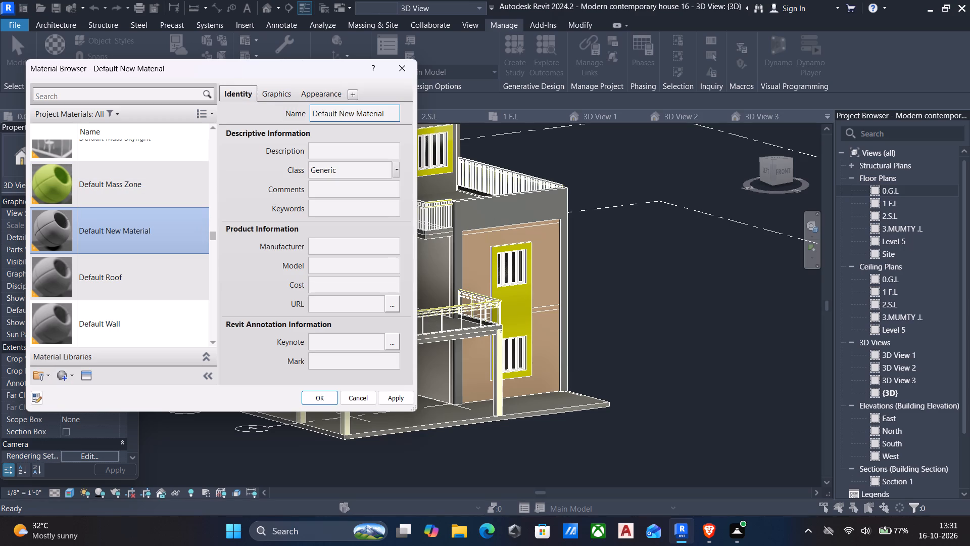
click(386, 115)
text(white)
key(space)
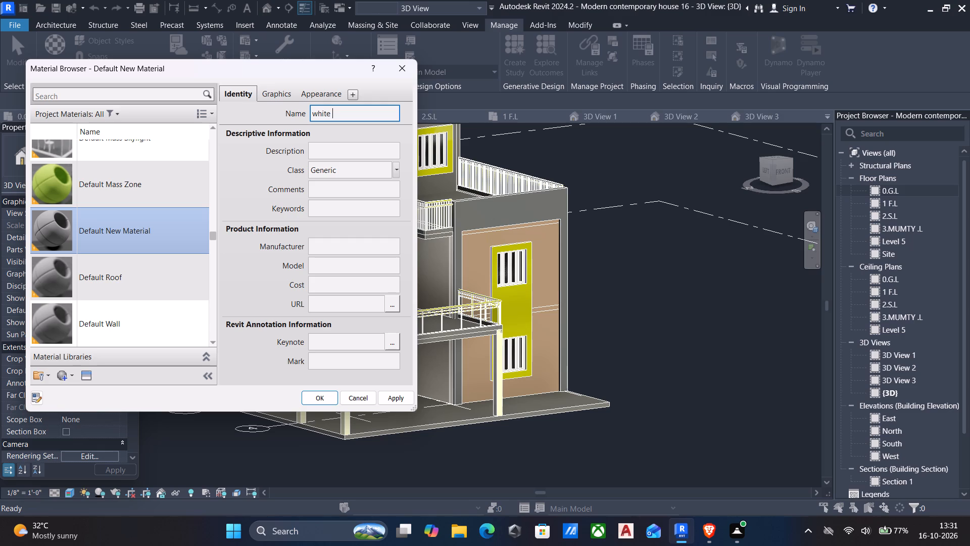
text(colo)
text(ur)
click(393, 396)
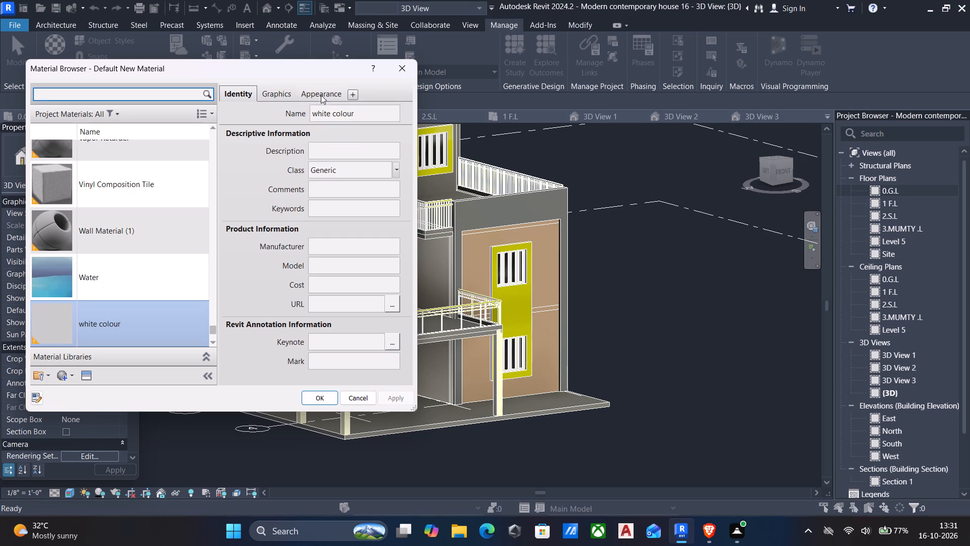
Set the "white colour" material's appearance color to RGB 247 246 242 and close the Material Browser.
click(320, 94)
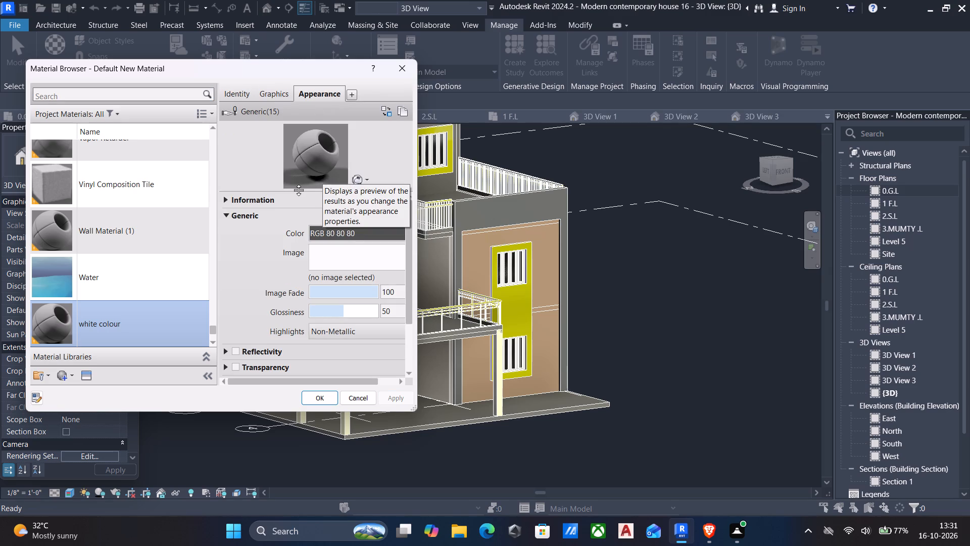
click(353, 229)
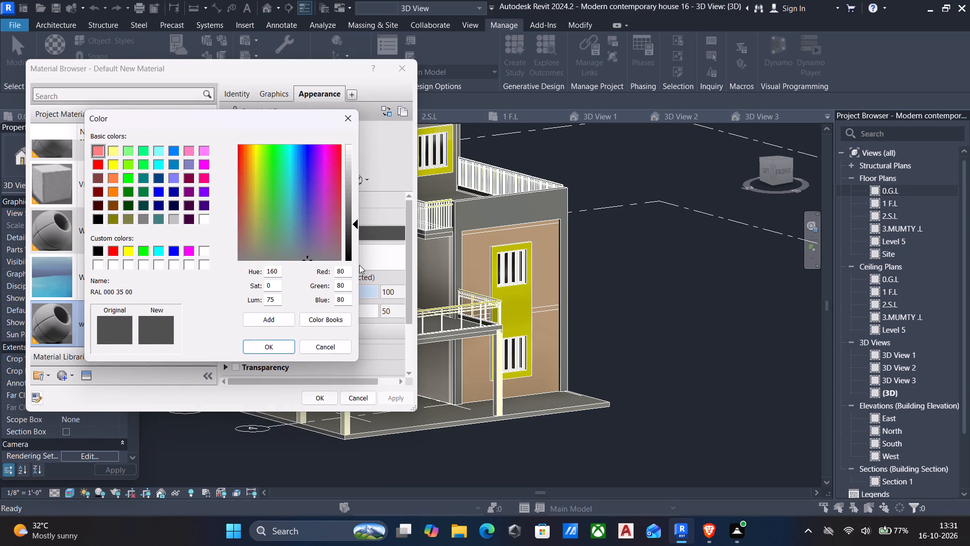
double_click(352, 272)
double_click(345, 272)
text(24)
key(7)
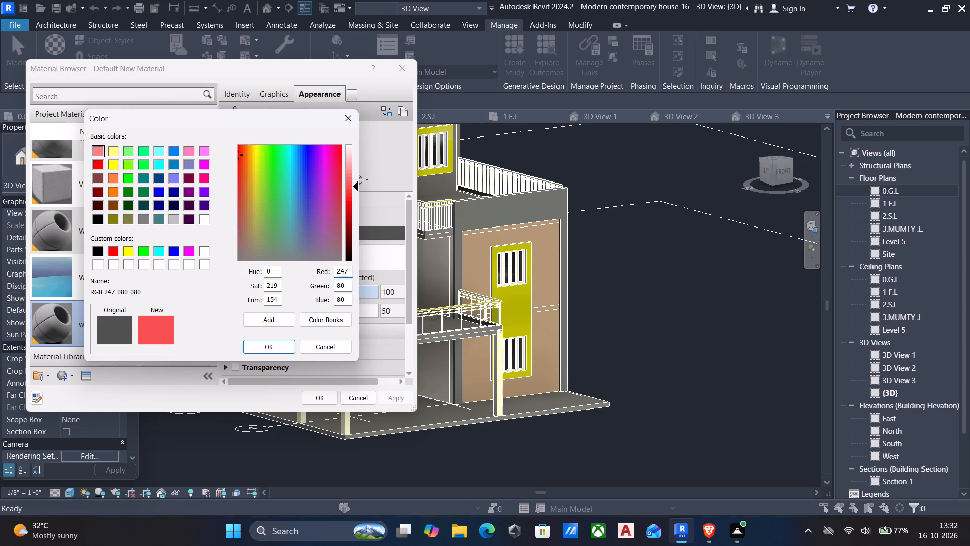
click(342, 285)
double_click(350, 284)
text(246)
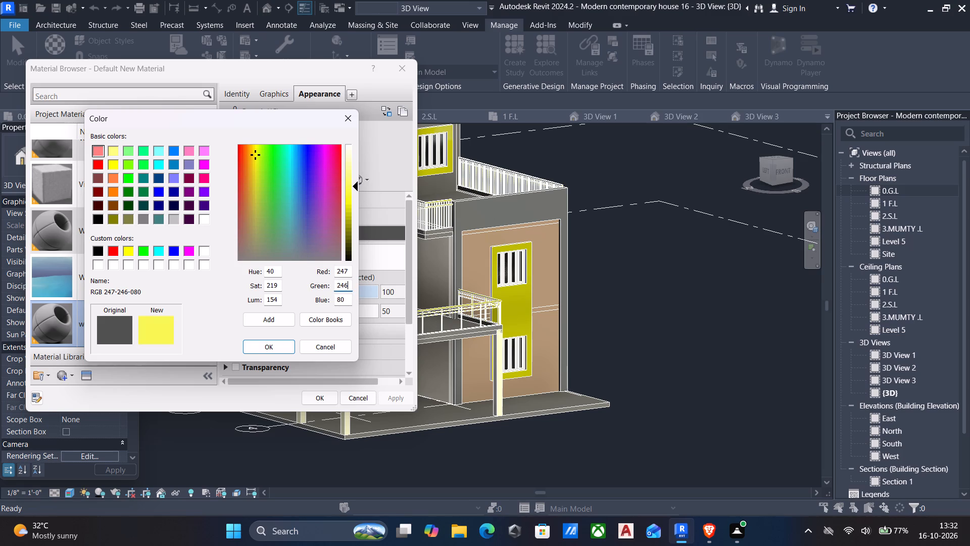
double_click(345, 302)
text(242)
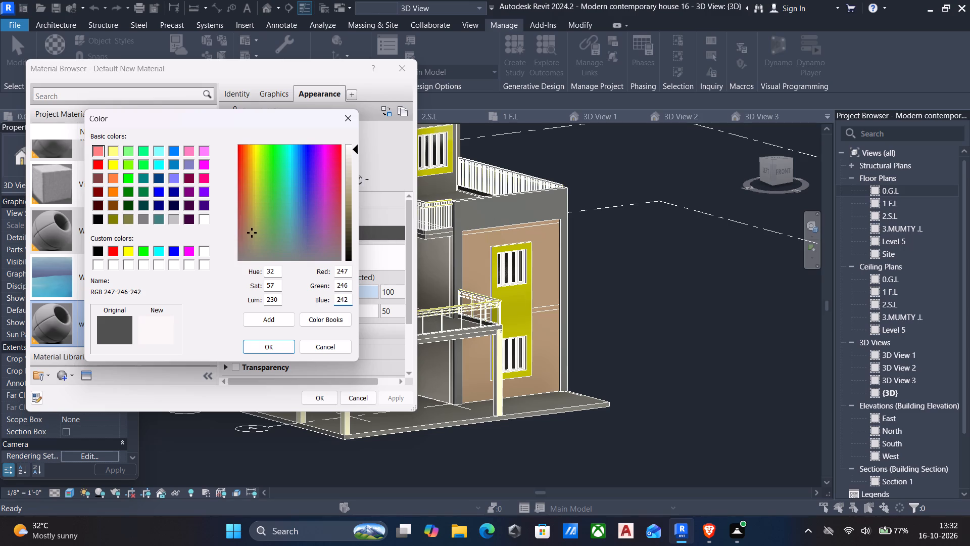
click(256, 342)
click(330, 394)
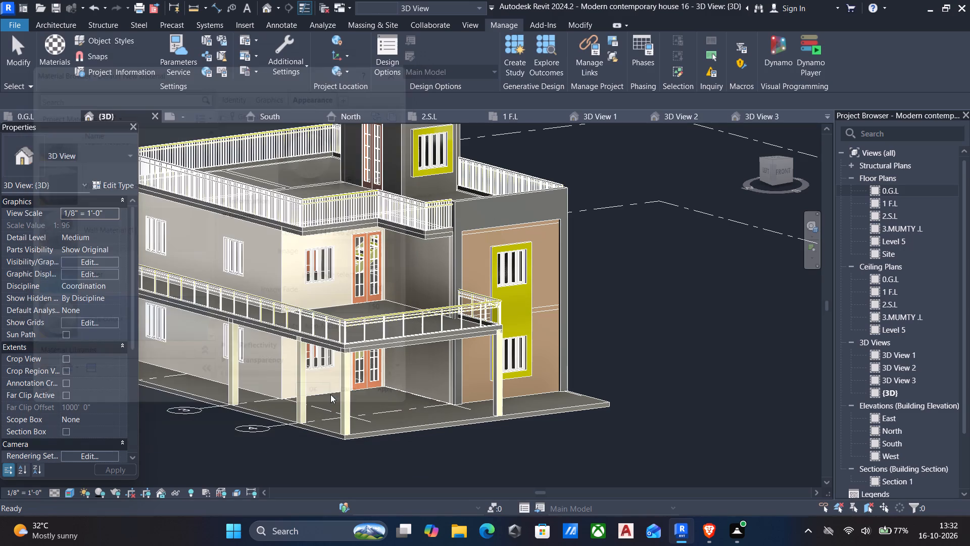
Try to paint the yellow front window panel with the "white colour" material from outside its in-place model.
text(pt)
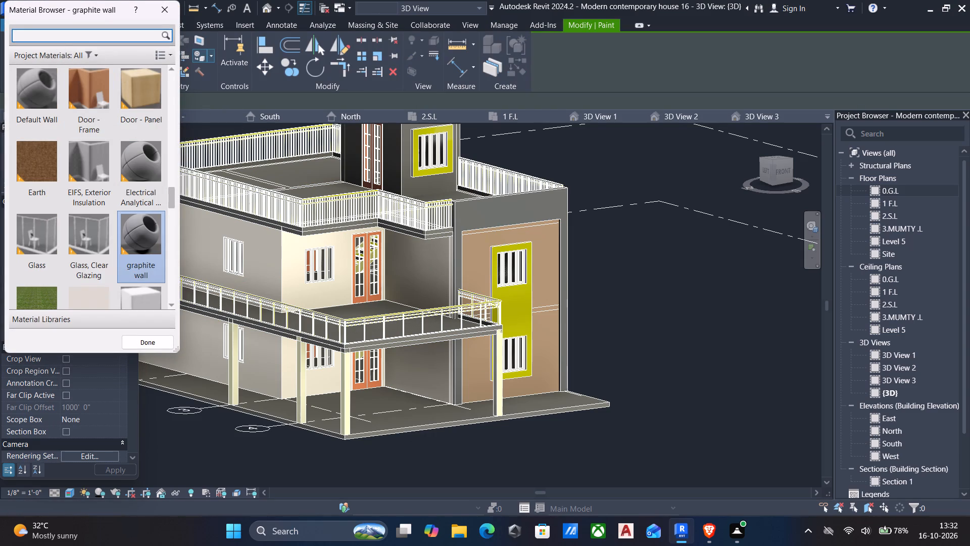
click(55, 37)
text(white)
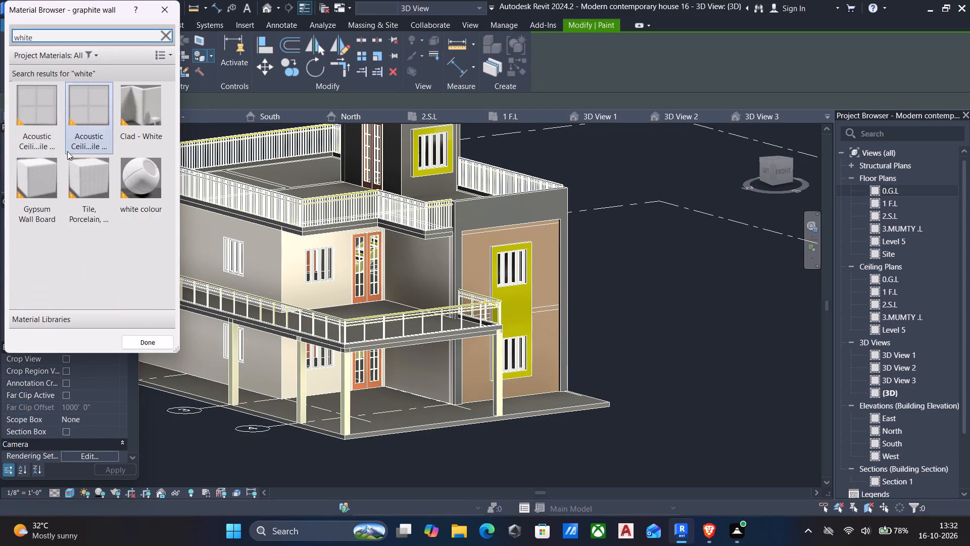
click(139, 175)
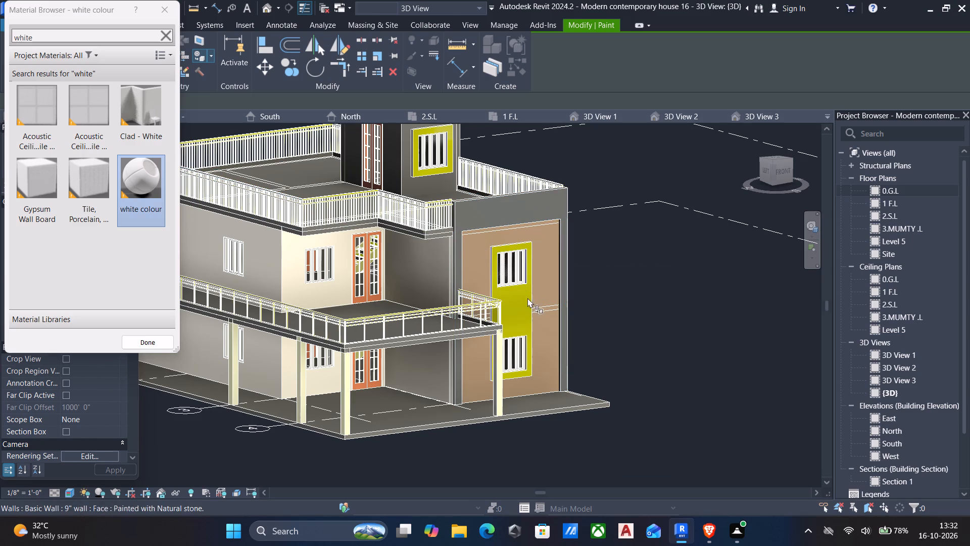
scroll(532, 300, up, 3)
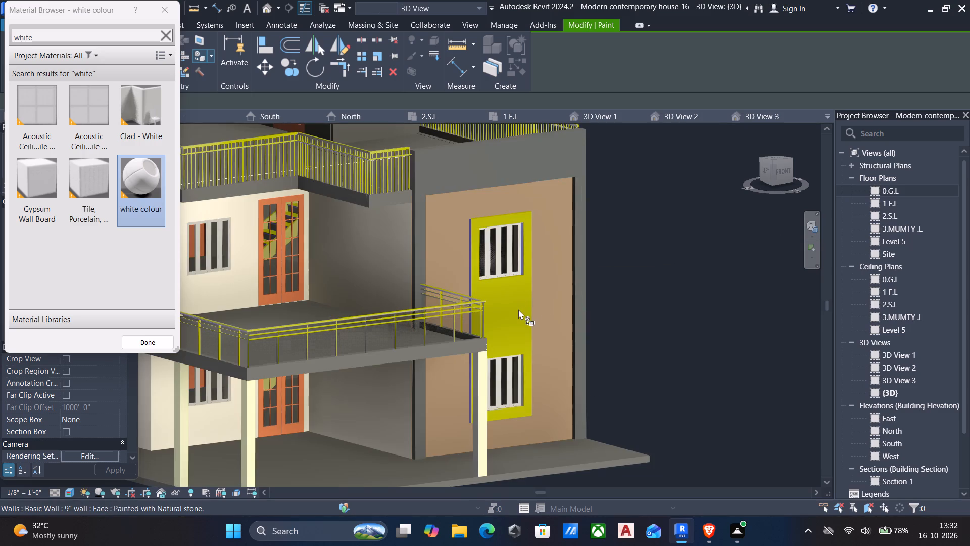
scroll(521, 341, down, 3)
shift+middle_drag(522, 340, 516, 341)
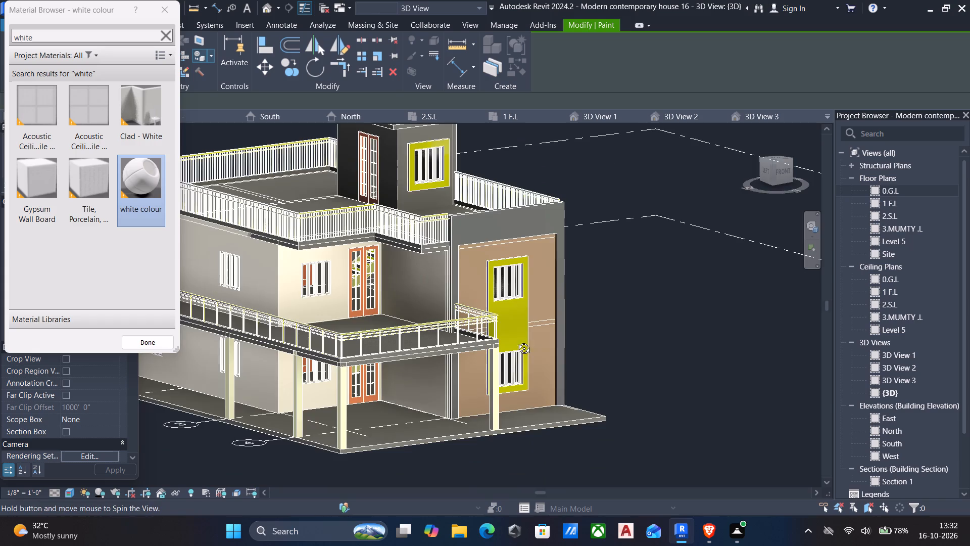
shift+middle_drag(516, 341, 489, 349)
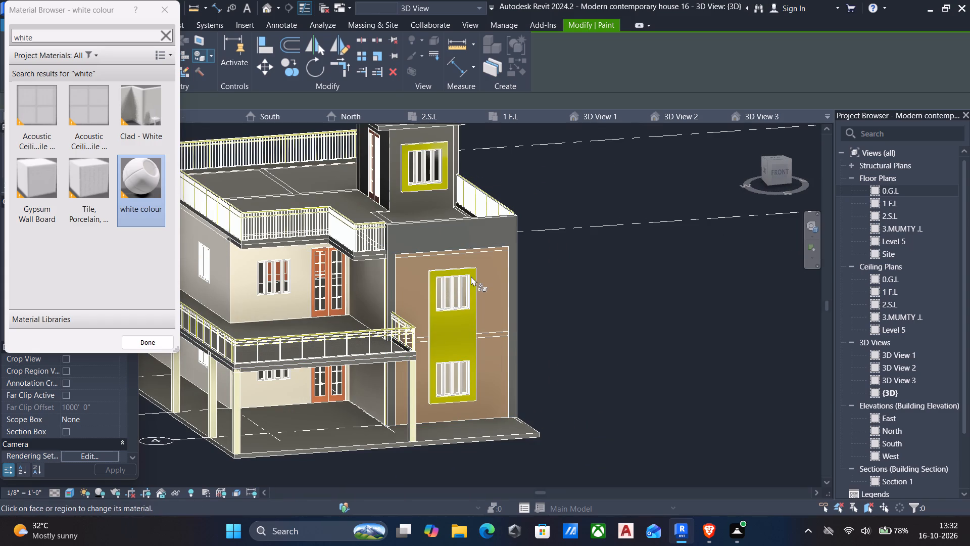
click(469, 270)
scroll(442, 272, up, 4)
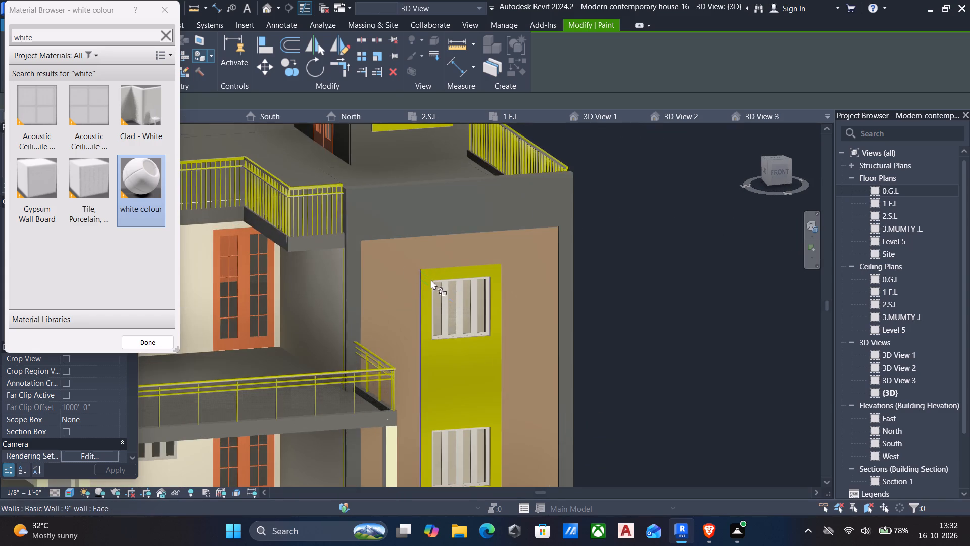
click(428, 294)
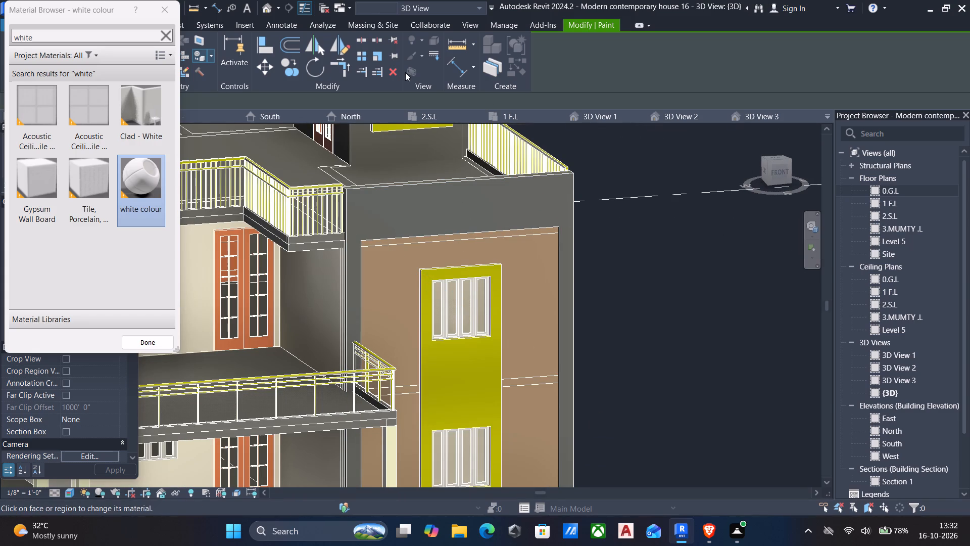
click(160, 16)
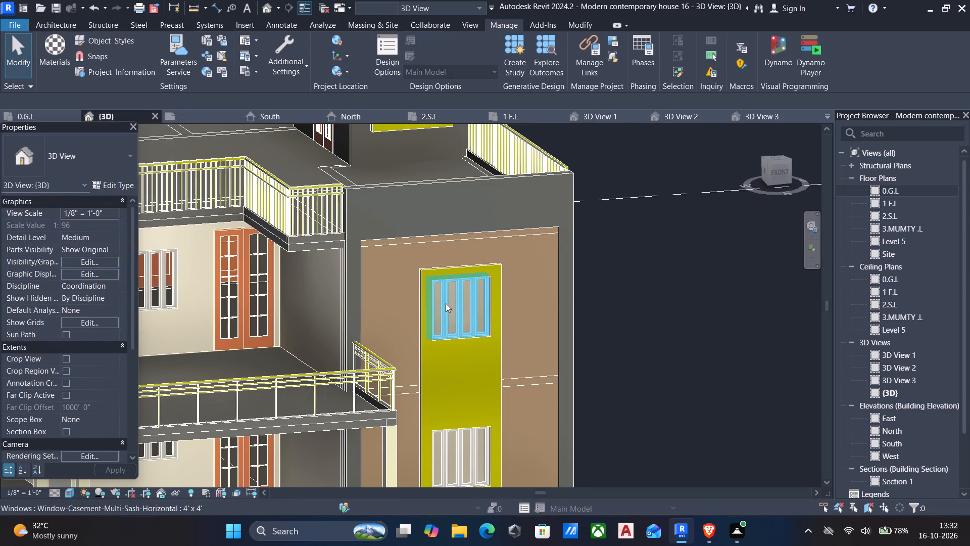
Open the yellow front window panel for in-place editing and paint its front face and edge with "white colour".
click(428, 278)
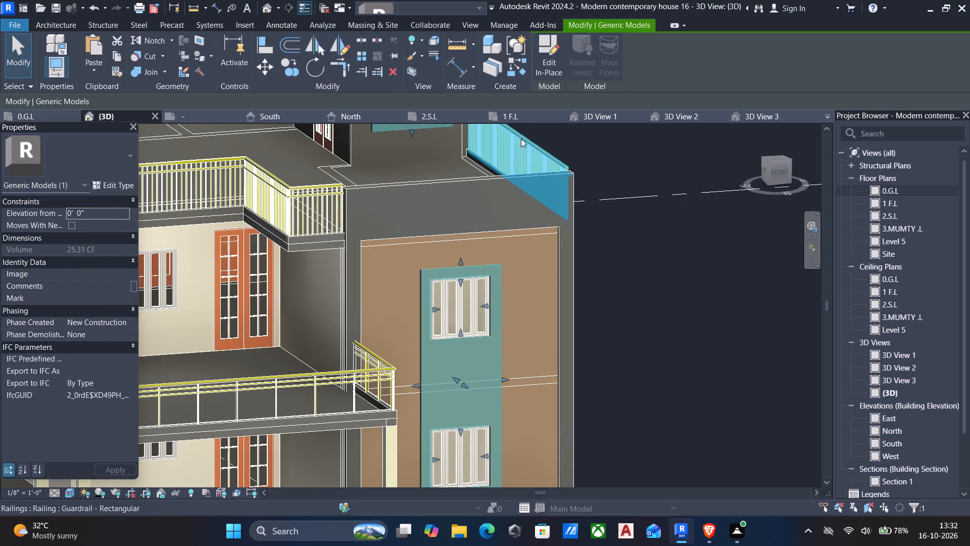
click(550, 52)
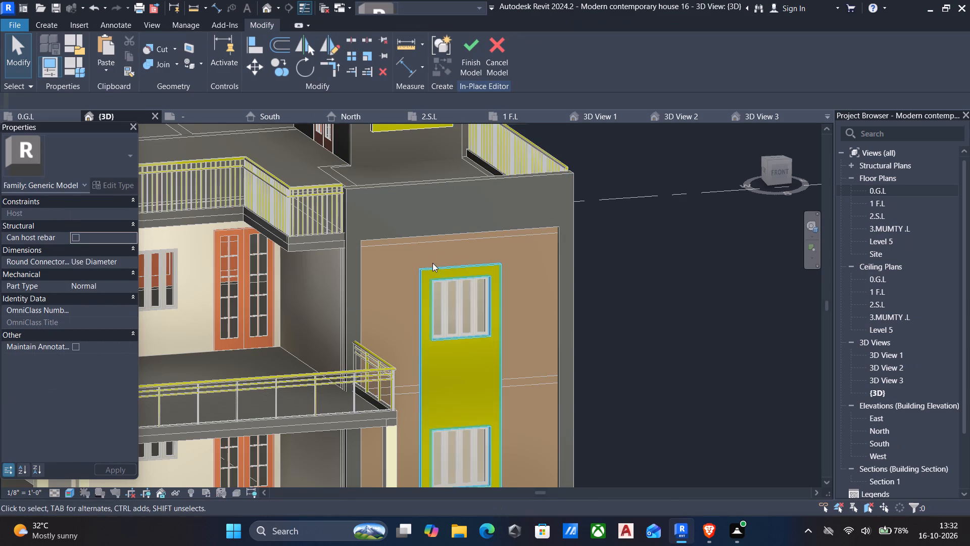
click(431, 267)
text(pt)
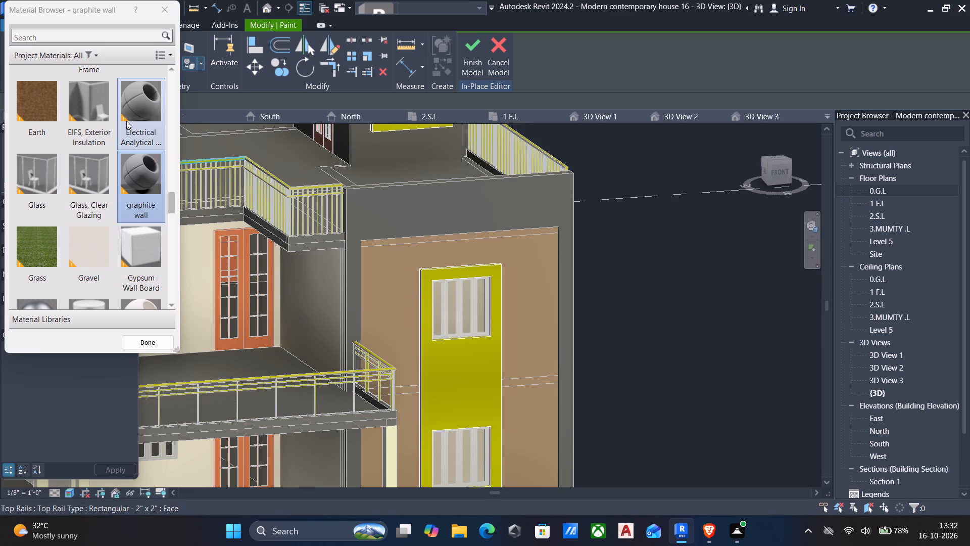
click(63, 39)
text(white)
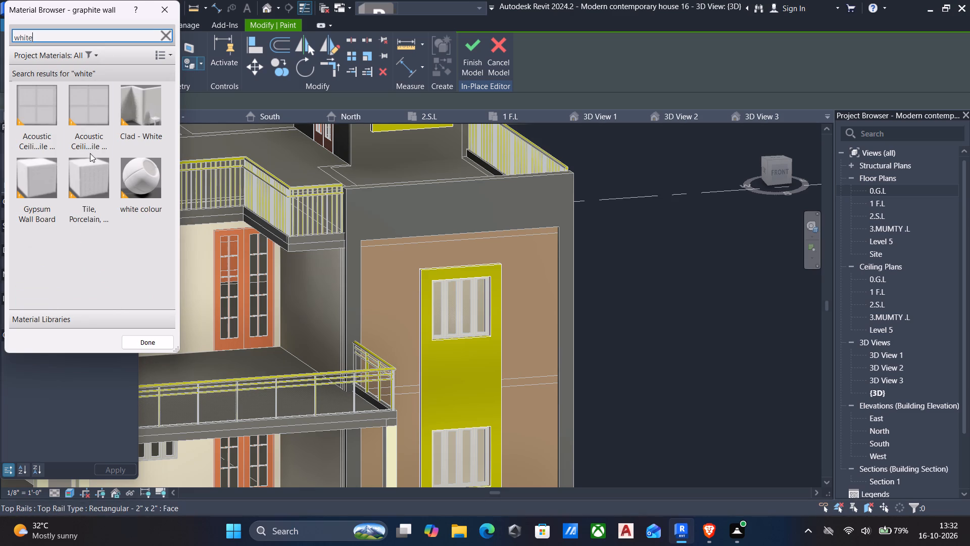
click(144, 188)
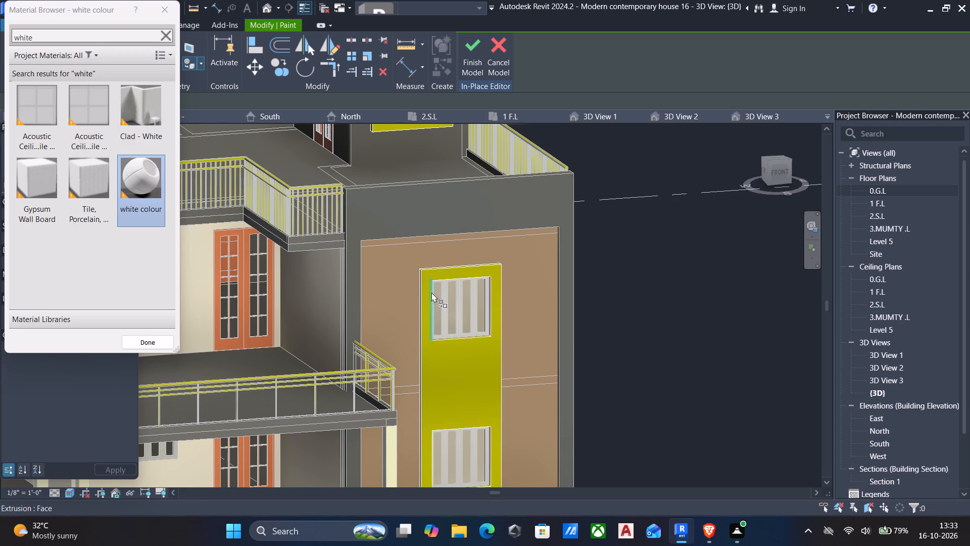
click(431, 292)
click(425, 286)
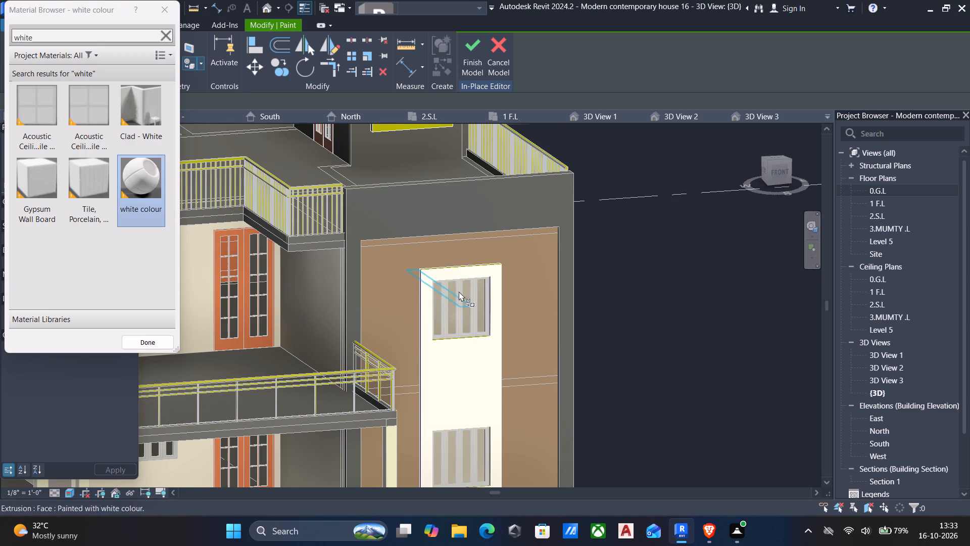
Paint the outer face of the first-floor balcony's front curb wall and the balcony slab's underside with "white colour".
scroll(465, 293, down, 2)
middle_drag(527, 409, 578, 285)
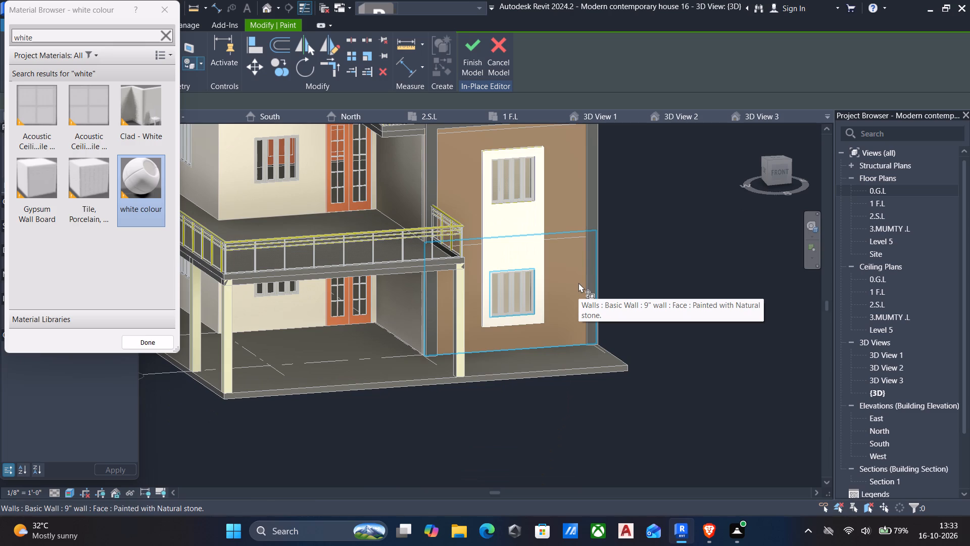
scroll(577, 284, down, 2)
scroll(401, 269, up, 4)
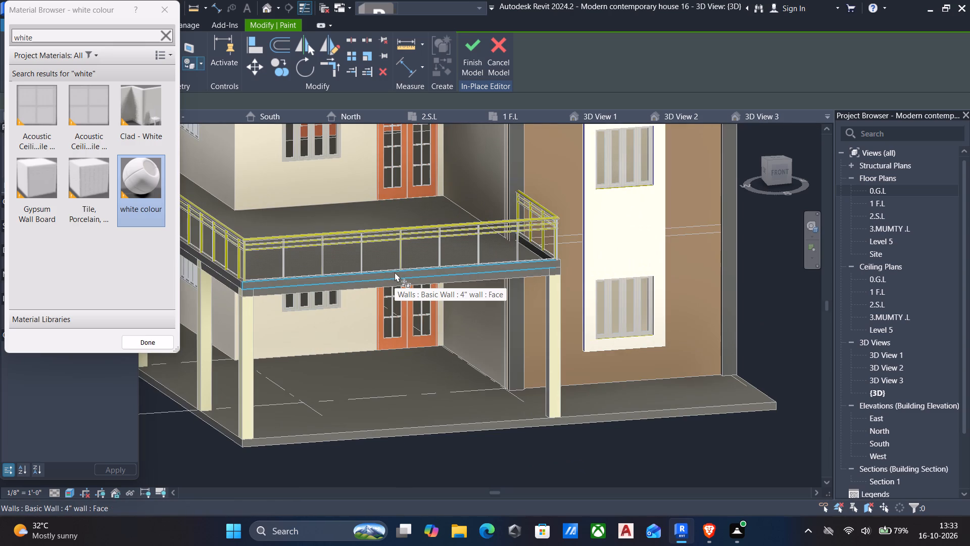
click(395, 272)
click(391, 282)
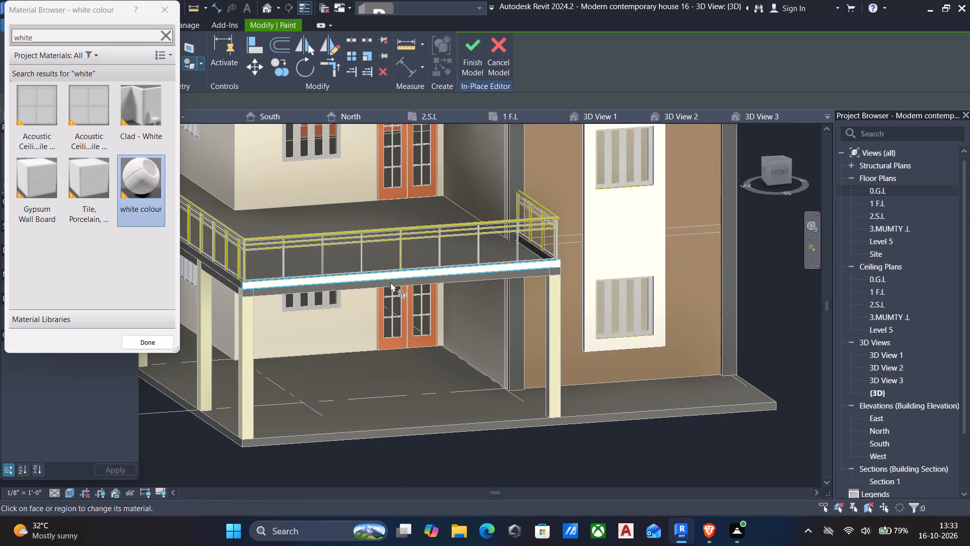
click(376, 288)
Paint the outer face of the balcony's long side curb wall with "white colour".
scroll(376, 288, down, 3)
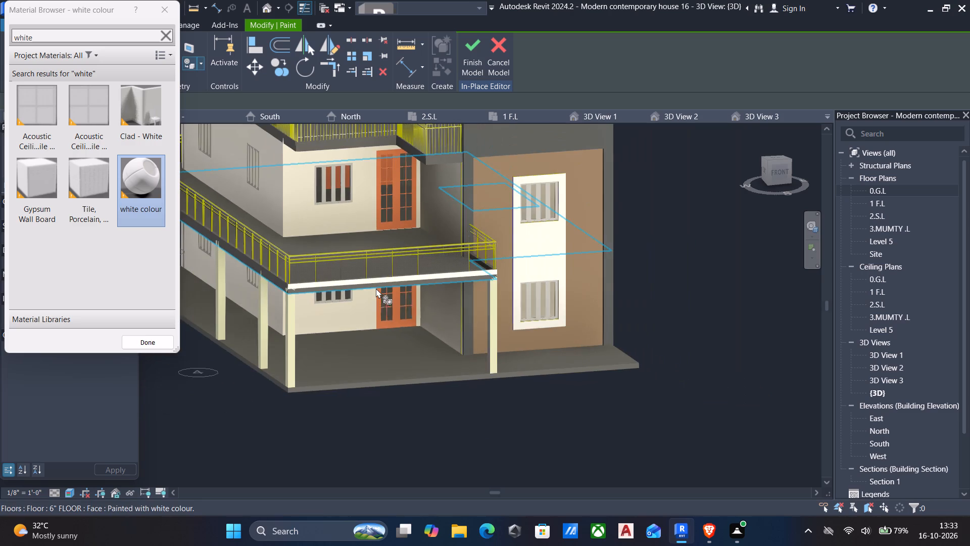
shift+middle_drag(376, 288, 463, 263)
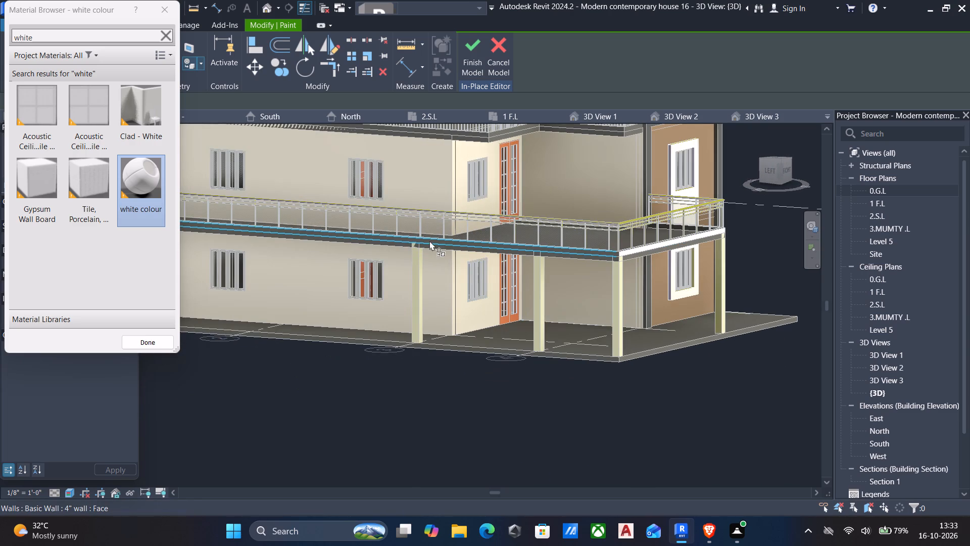
click(437, 244)
scroll(474, 242, up, 3)
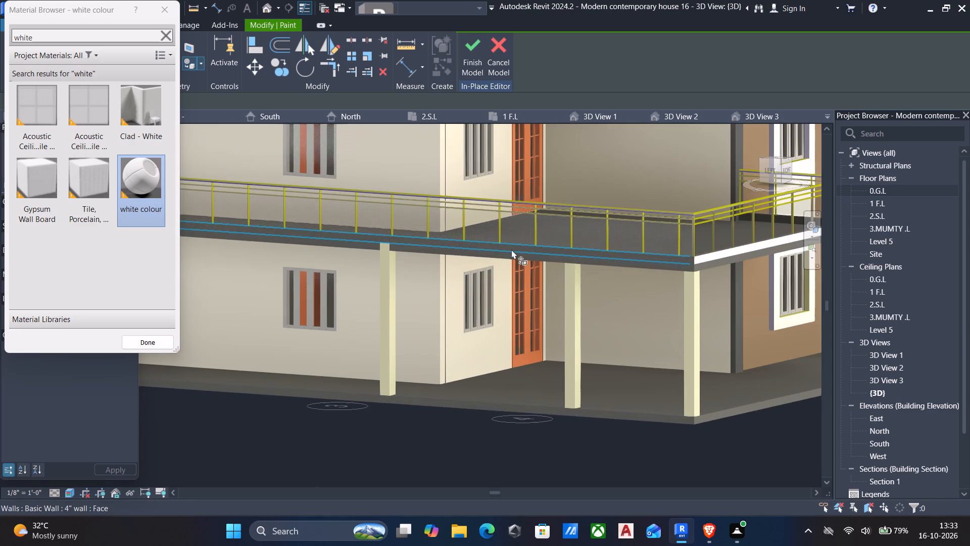
click(519, 247)
Paint the inner face of the balcony's long side curb wall, behind the railing, with "white colour".
scroll(523, 255, down, 4)
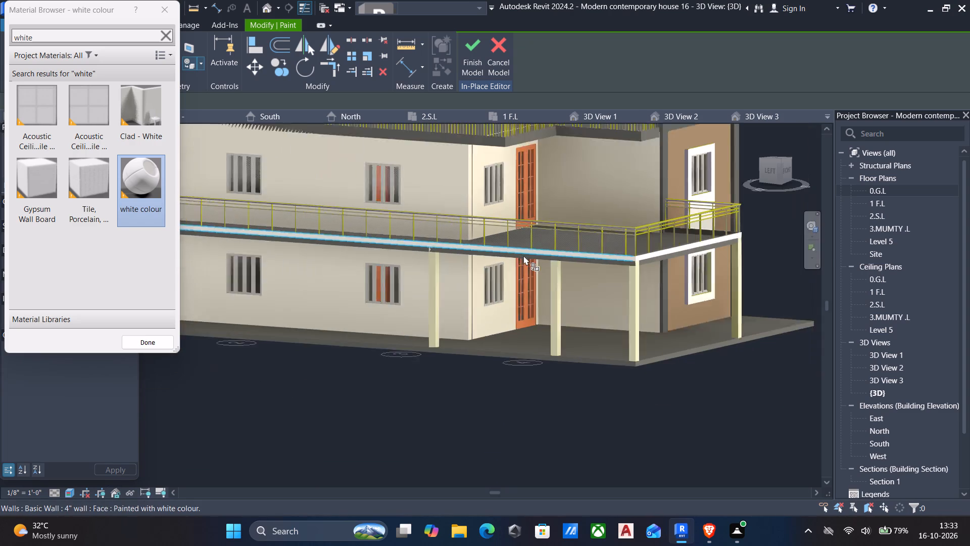
shift+middle_drag(668, 277, 628, 293)
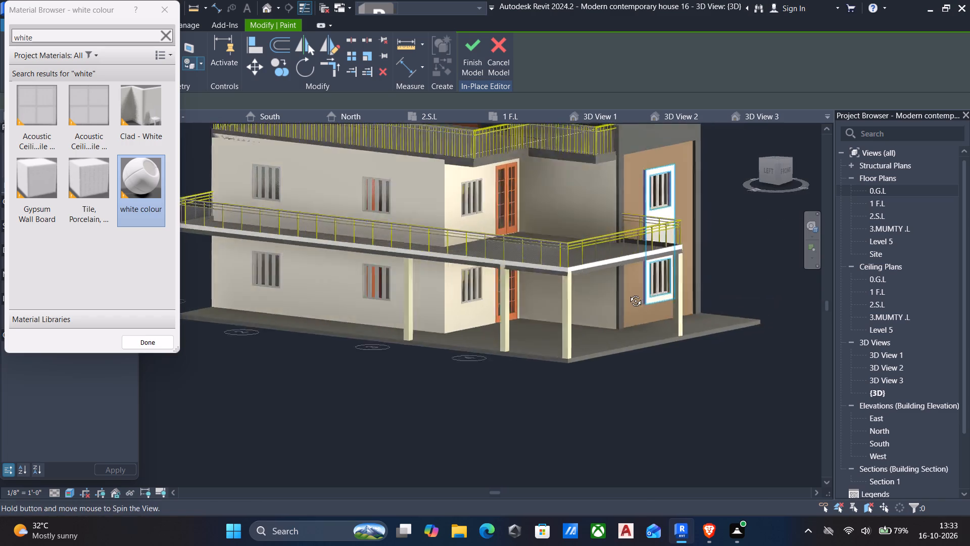
shift+middle_drag(628, 293, 500, 345)
scroll(213, 217, up, 8)
middle_drag(213, 217, 558, 234)
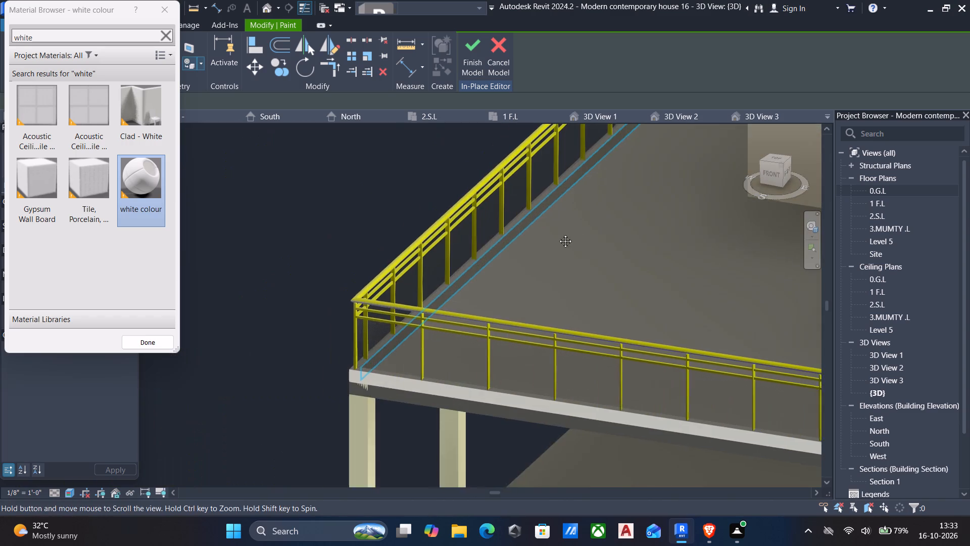
middle_drag(558, 234, 562, 235)
scroll(518, 237, up, 3)
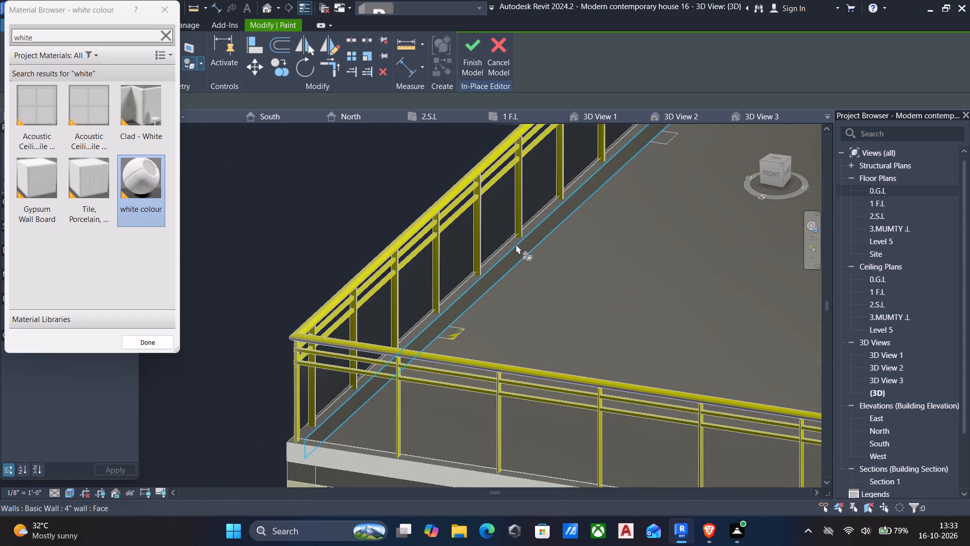
click(500, 249)
scroll(502, 258, up, 3)
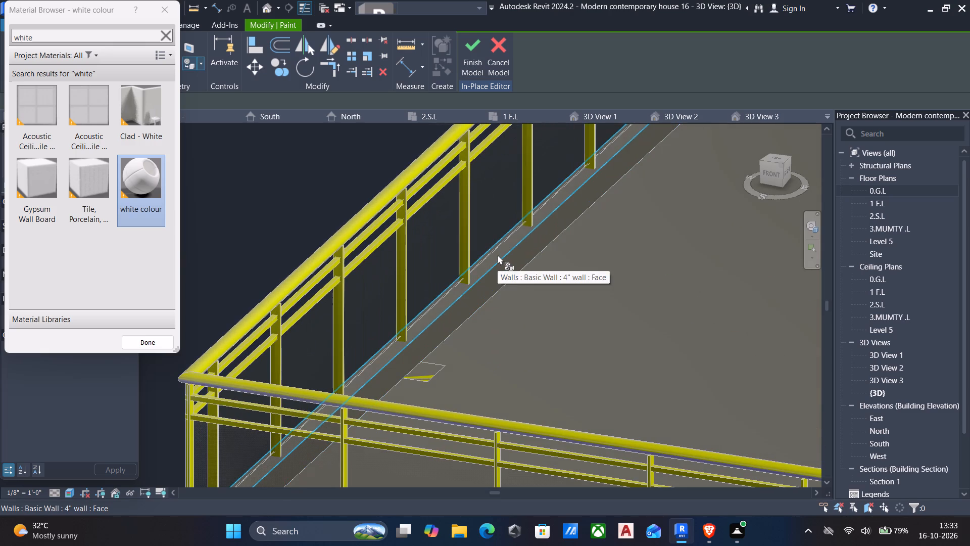
click(503, 265)
Paint the inner face of the balcony's front curb wall with "white colour".
scroll(503, 265, down, 3)
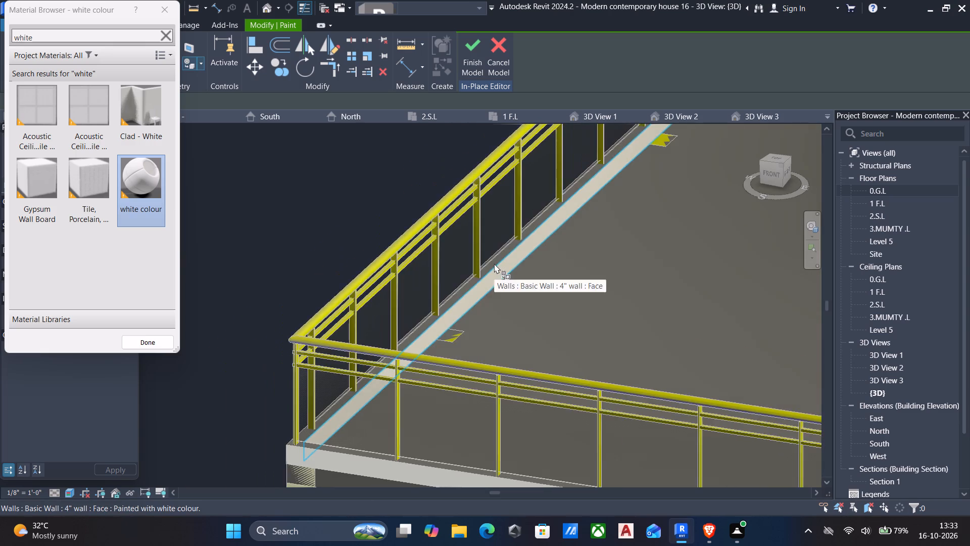
scroll(494, 263, down, 5)
scroll(441, 353, up, 7)
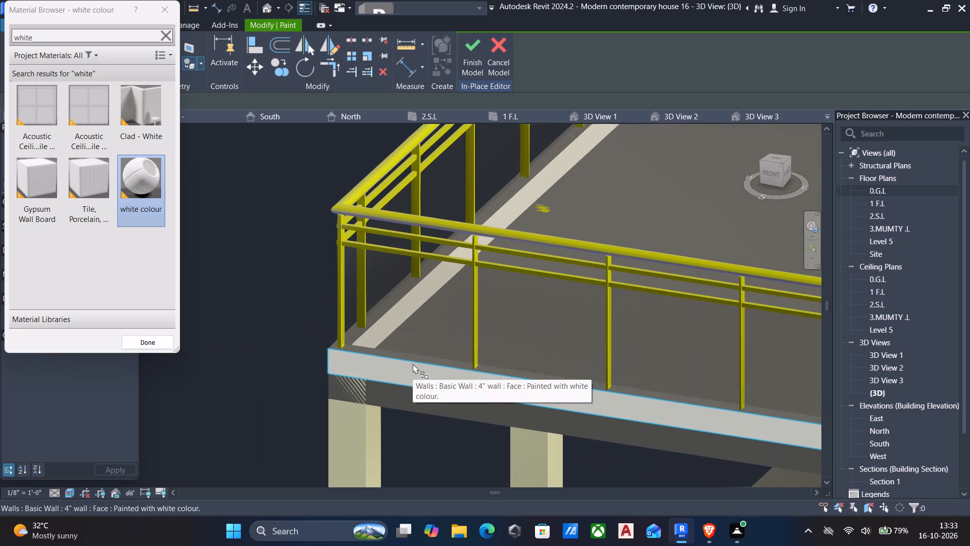
scroll(412, 359, up, 5)
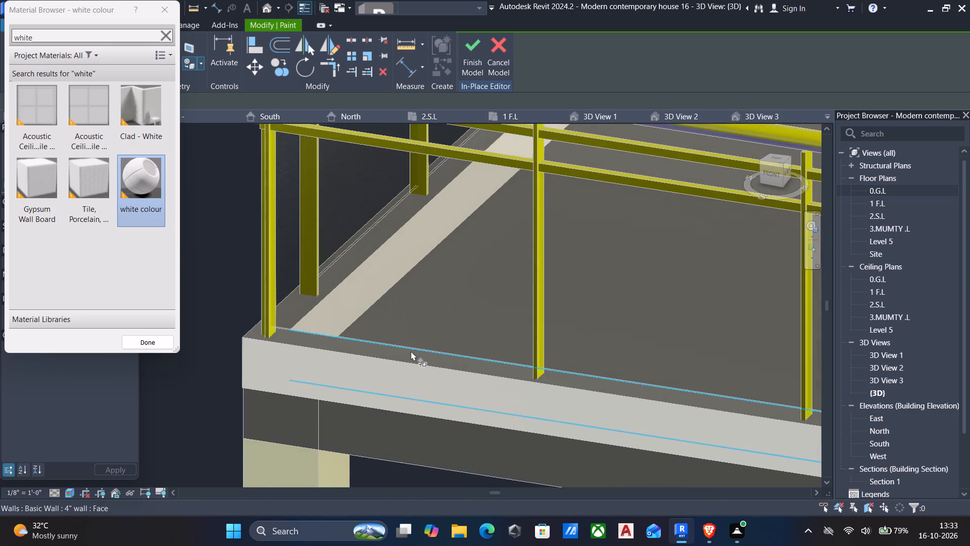
scroll(411, 351, down, 1)
click(411, 351)
Paint the inner face of the short curb wall at the far end of the side balcony with "white colour".
scroll(320, 336, down, 6)
middle_drag(525, 210, 523, 213)
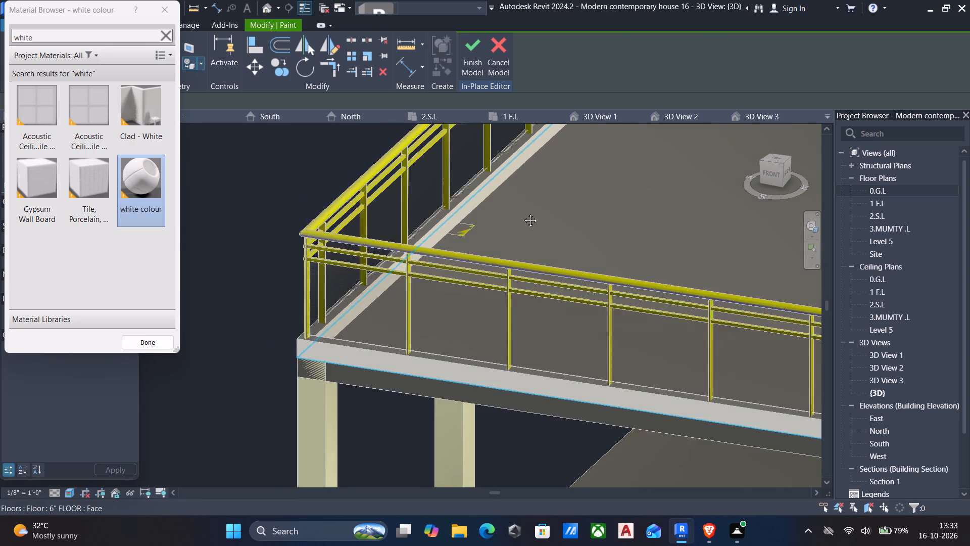
middle_drag(523, 213, 420, 364)
scroll(415, 370, down, 5)
scroll(548, 229, down, 4)
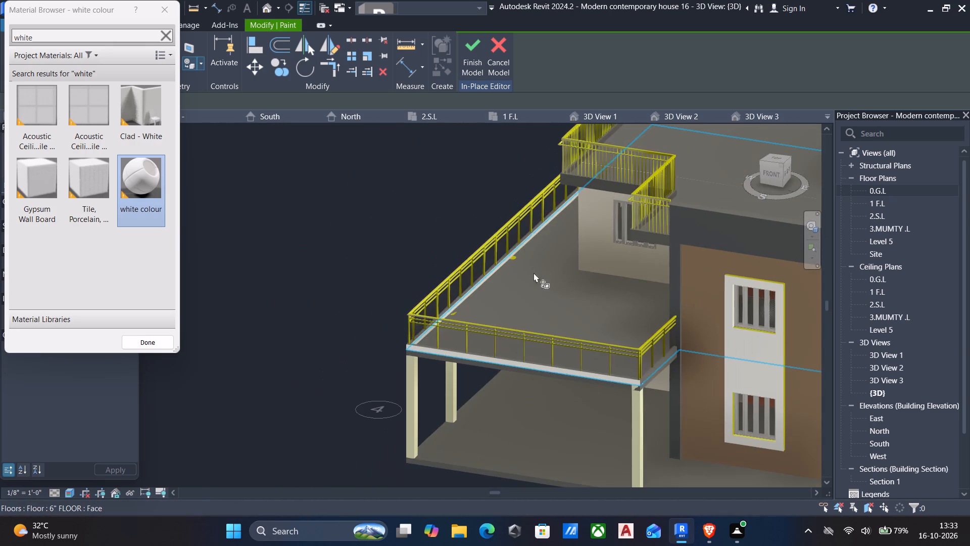
shift+middle_drag(532, 311, 685, 330)
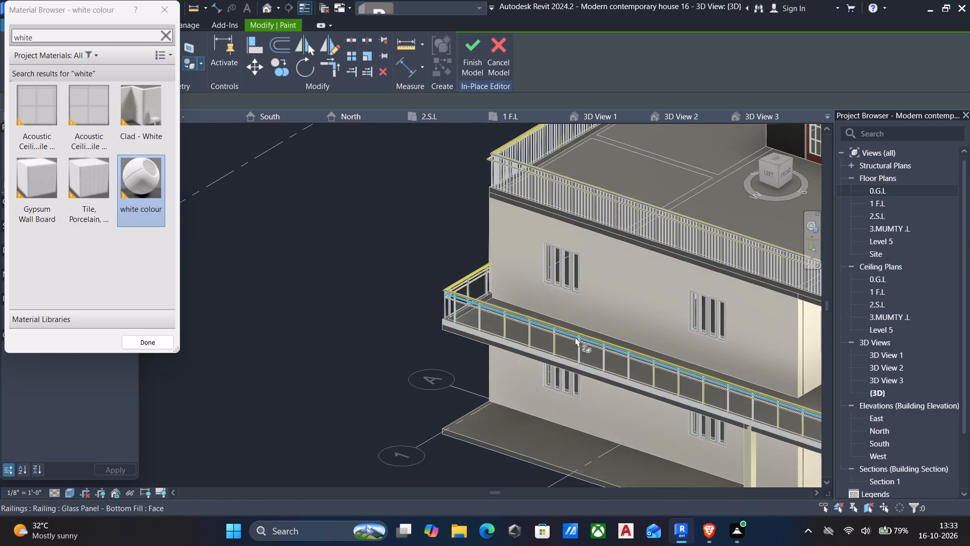
scroll(533, 321, up, 5)
scroll(444, 285, up, 5)
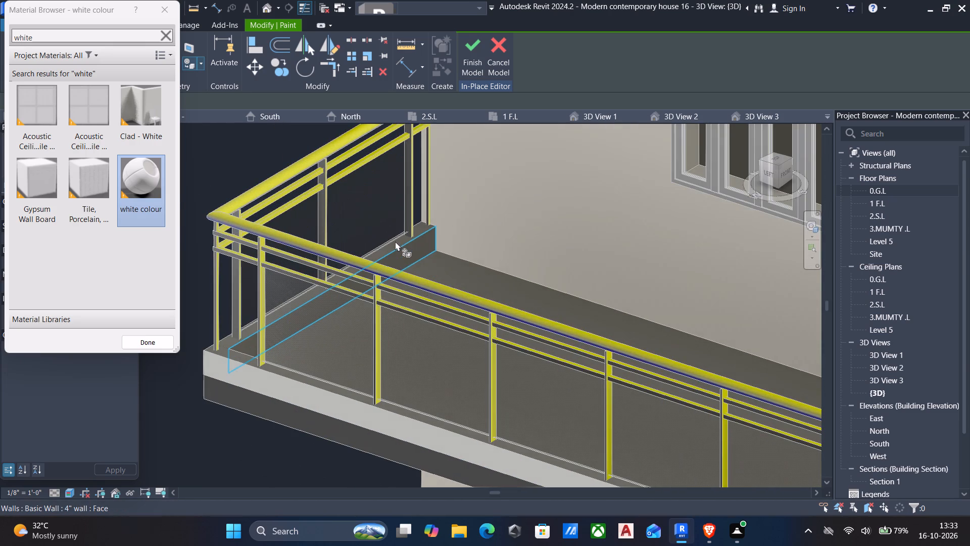
click(401, 246)
scroll(401, 246, down, 6)
scroll(452, 271, down, 8)
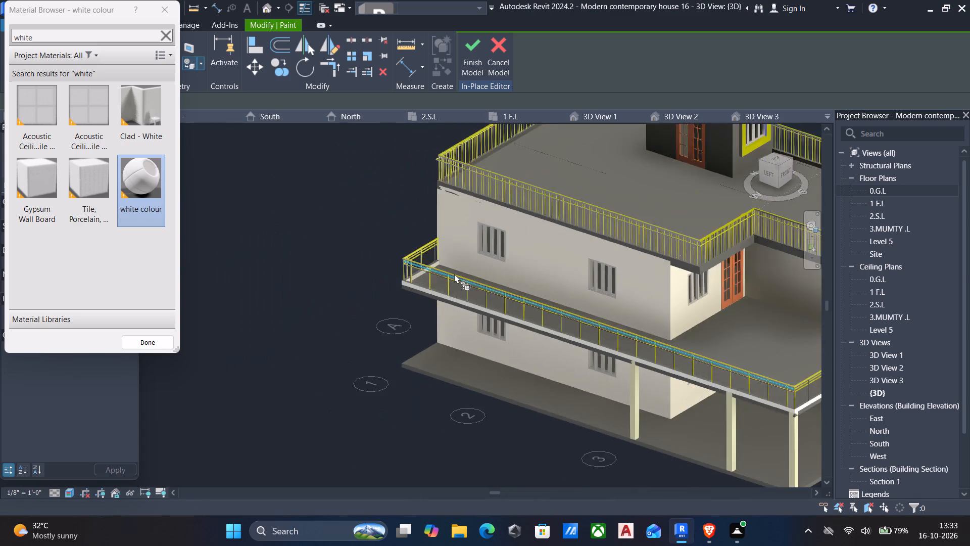
Paint the inner face of the terrace's short return curb beside the front room with "white colour".
scroll(454, 274, down, 5)
shift+middle_drag(507, 301, 607, 283)
scroll(649, 265, up, 2)
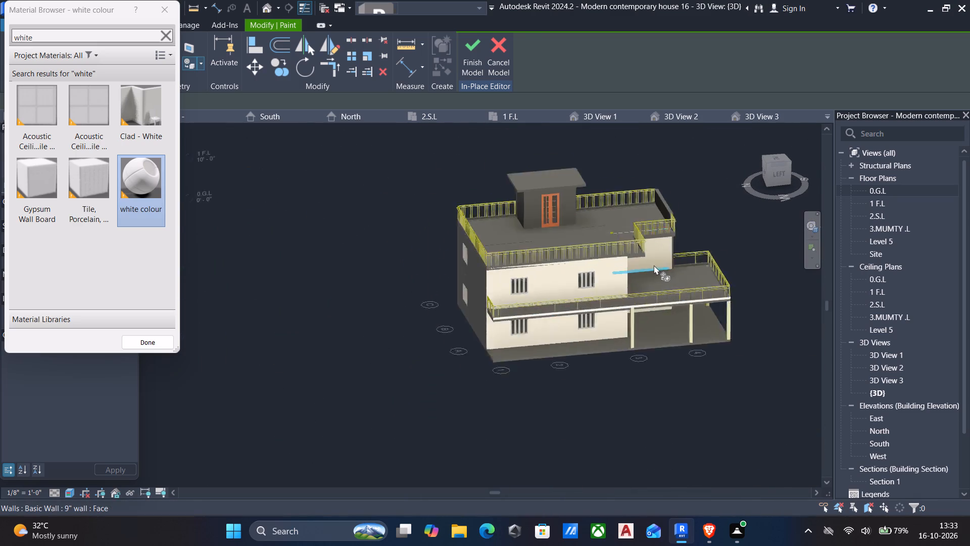
scroll(654, 265, up, 8)
click(723, 263)
scroll(723, 264, down, 5)
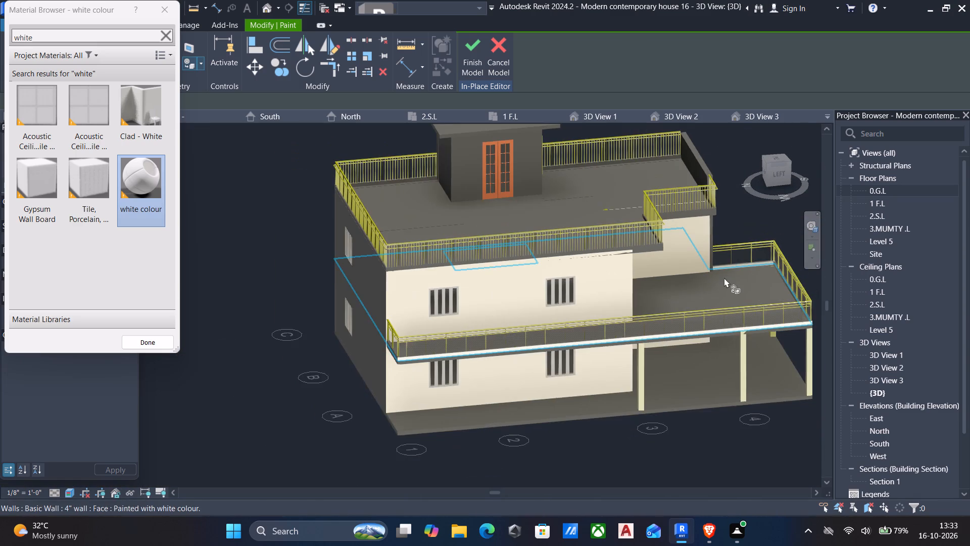
Paint the outer faces of the roof curb along the long balcony side and on its set-back stepped section with "white colour".
middle_drag(719, 279, 476, 259)
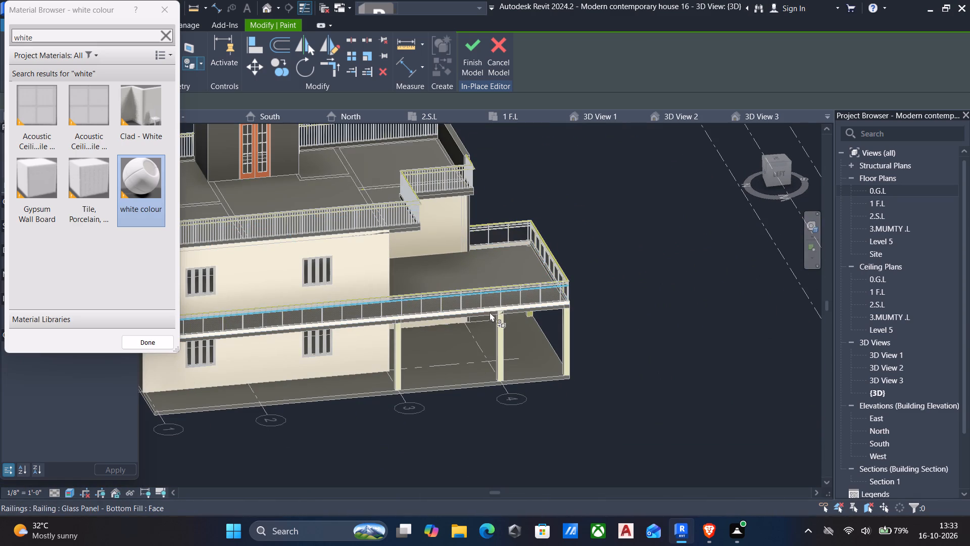
scroll(490, 312, up, 4)
scroll(508, 265, down, 5)
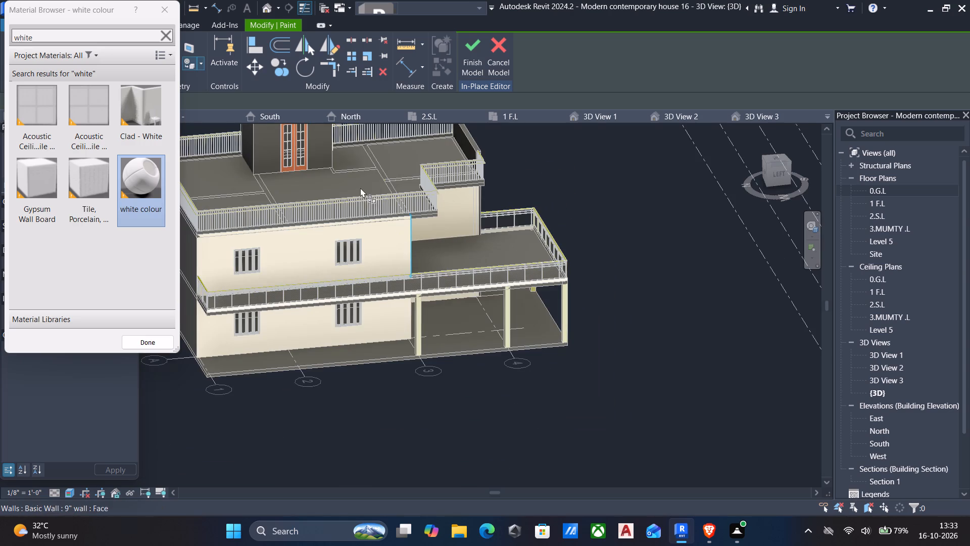
scroll(391, 207, up, 3)
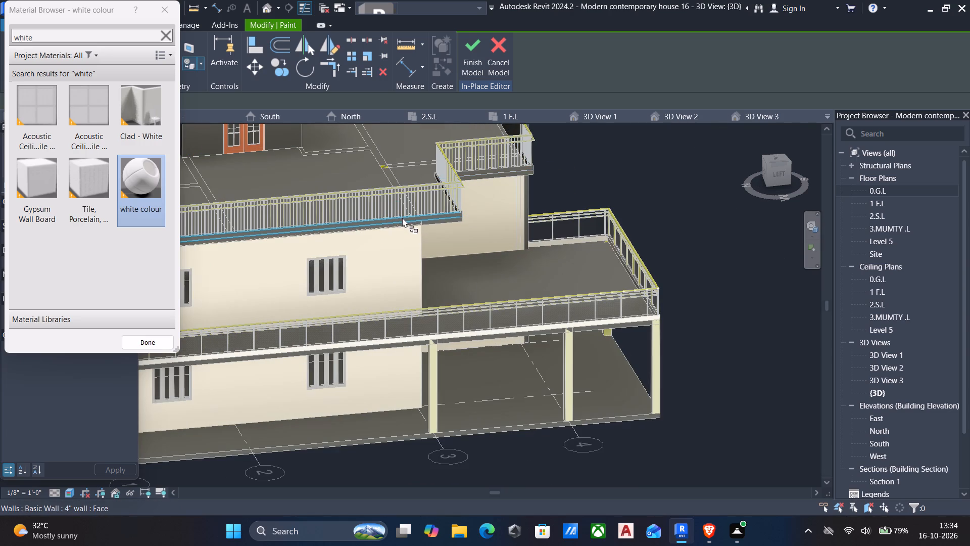
click(402, 217)
click(484, 170)
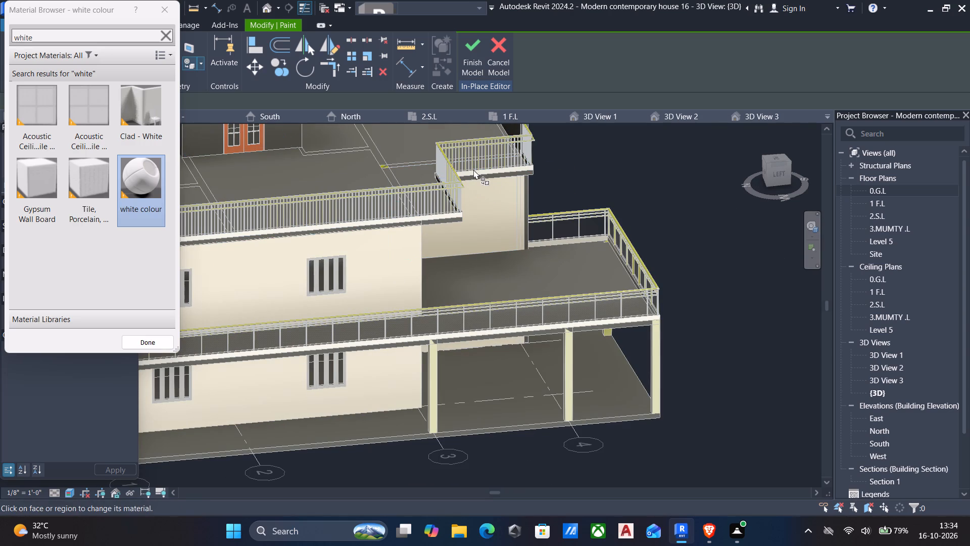
Paint the outer face of the roof curb wall at the back of the house with "white colour".
scroll(468, 199, up, 4)
scroll(468, 201, down, 2)
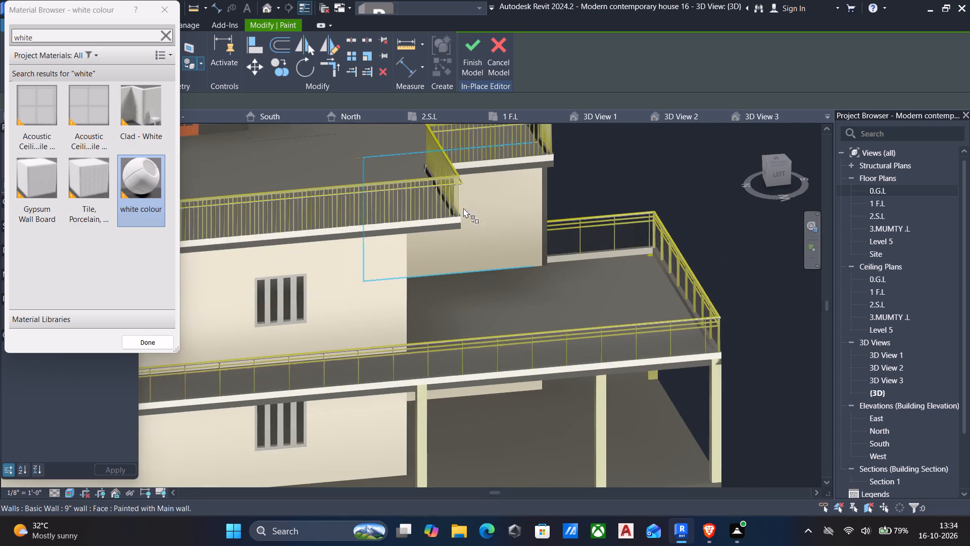
scroll(451, 234, down, 9)
middle_drag(278, 222, 280, 222)
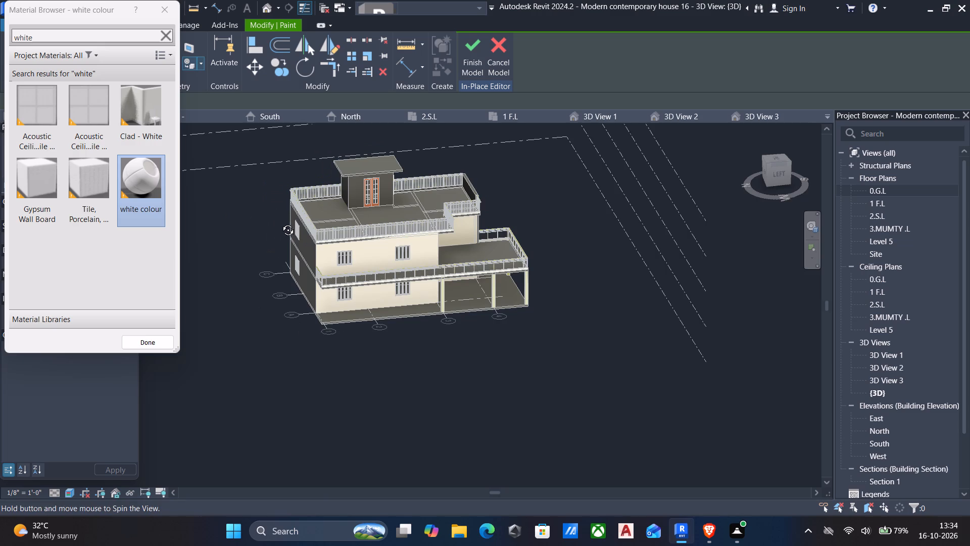
middle_drag(280, 222, 389, 208)
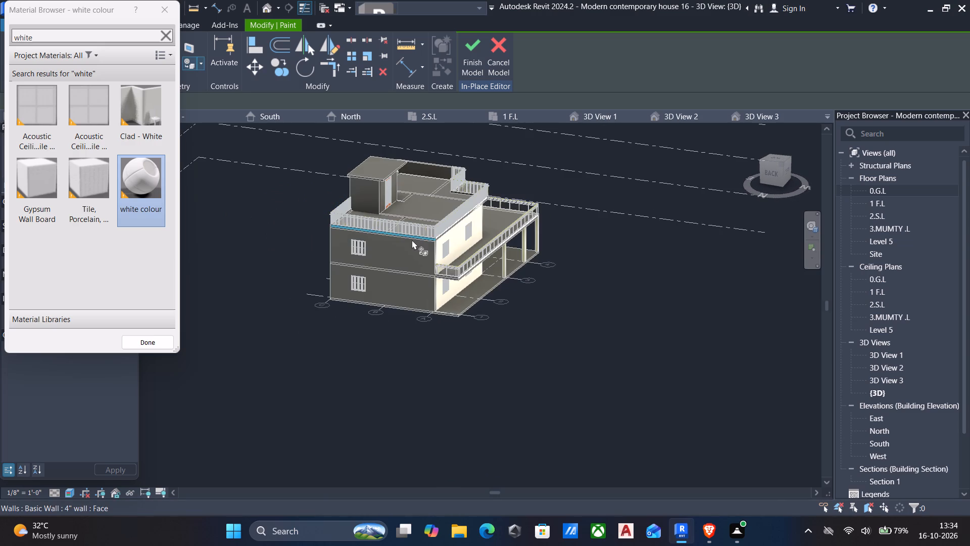
scroll(412, 240, up, 8)
click(413, 227)
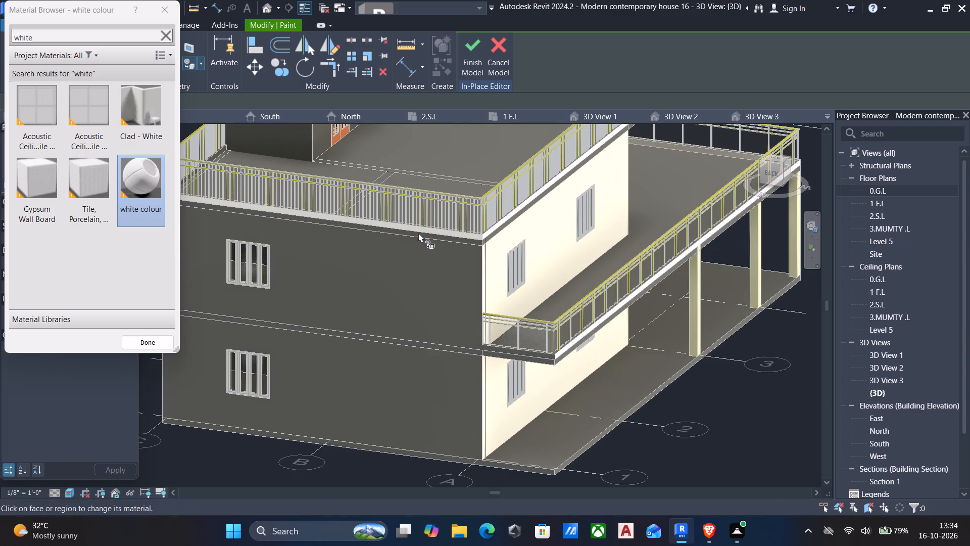
Paint the outer faces of both roof curb sections flanking the stair tower on the house's right side with "white colour".
scroll(421, 243, down, 6)
shift+middle_drag(418, 275, 606, 291)
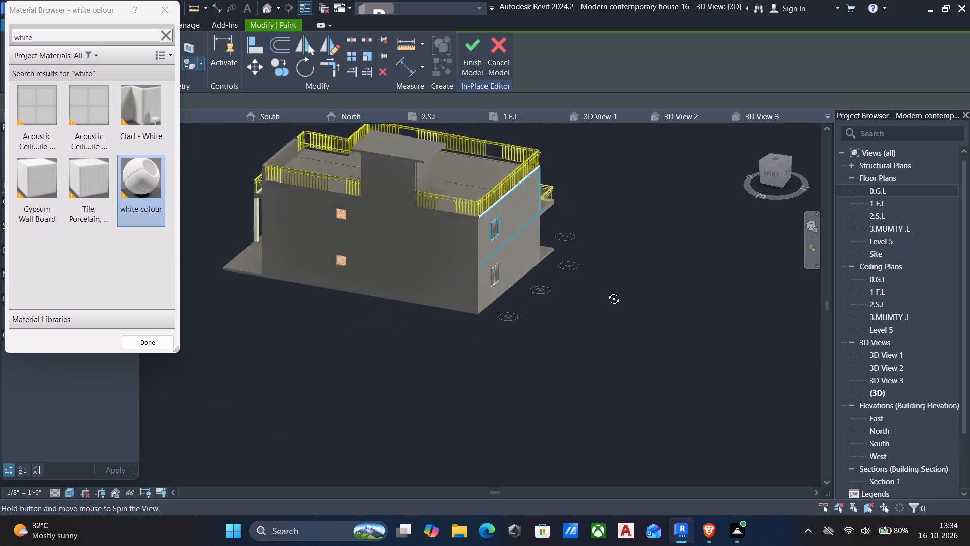
shift+middle_drag(606, 291, 612, 291)
scroll(461, 199, up, 4)
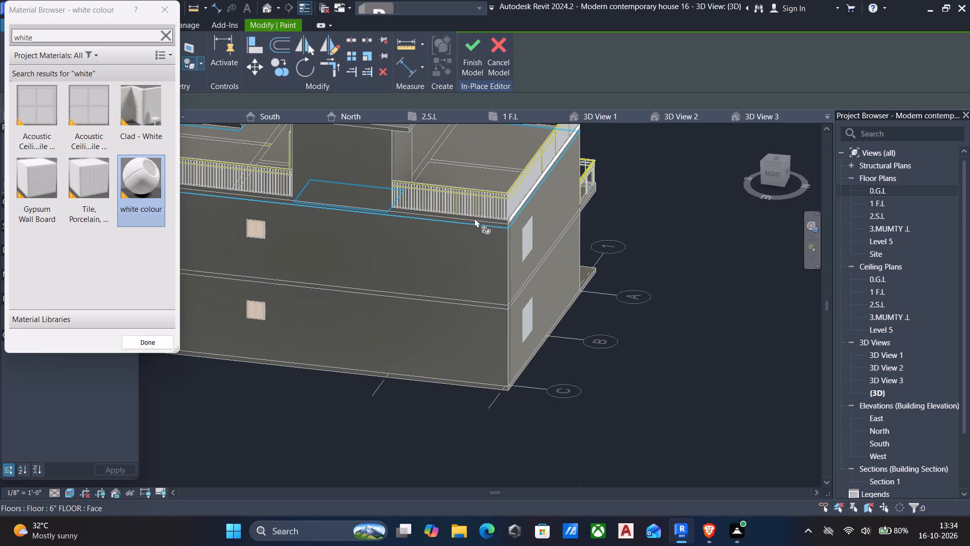
click(474, 218)
click(272, 196)
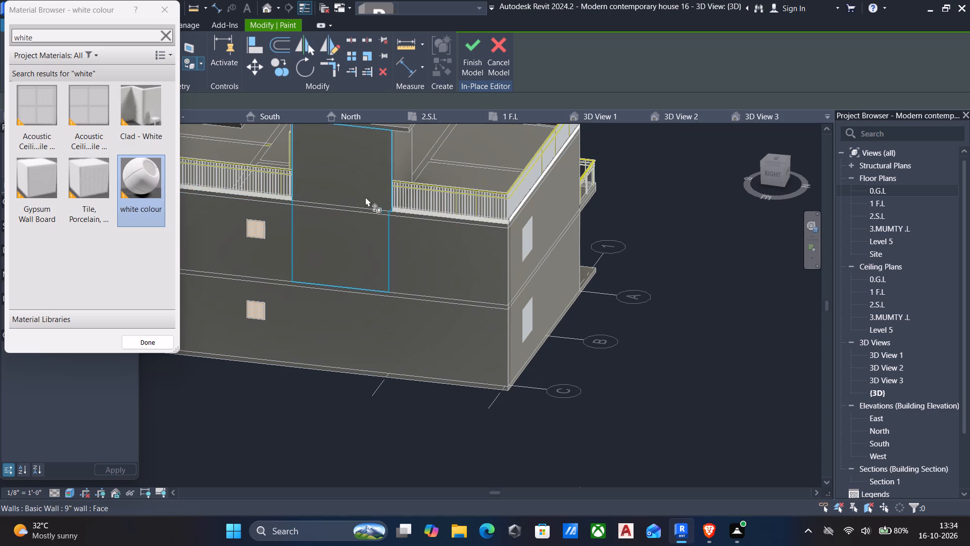
Paint the inner face of the roof curb along the long balcony side, behind the railing, with "white colour".
scroll(376, 206, down, 4)
scroll(446, 262, up, 4)
scroll(446, 262, down, 4)
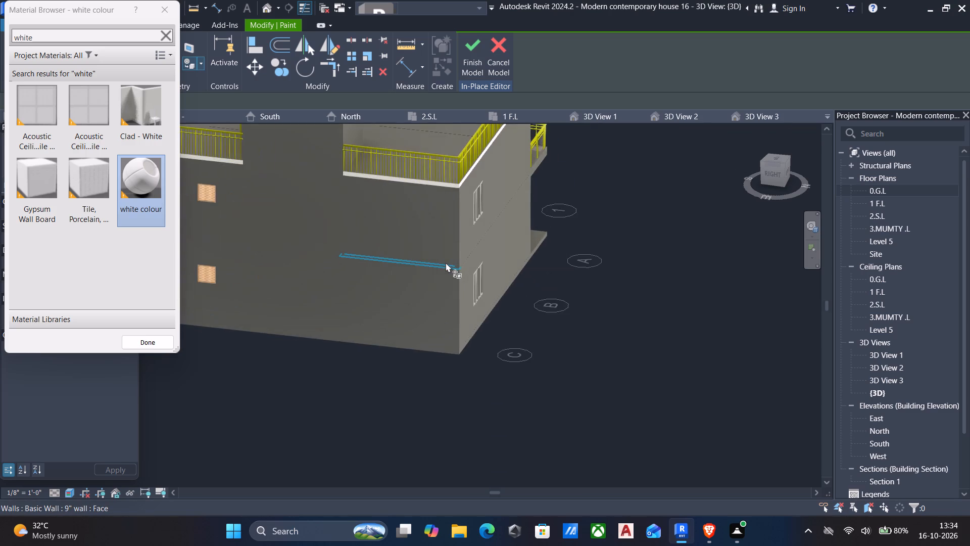
scroll(446, 262, down, 2)
scroll(456, 187, up, 8)
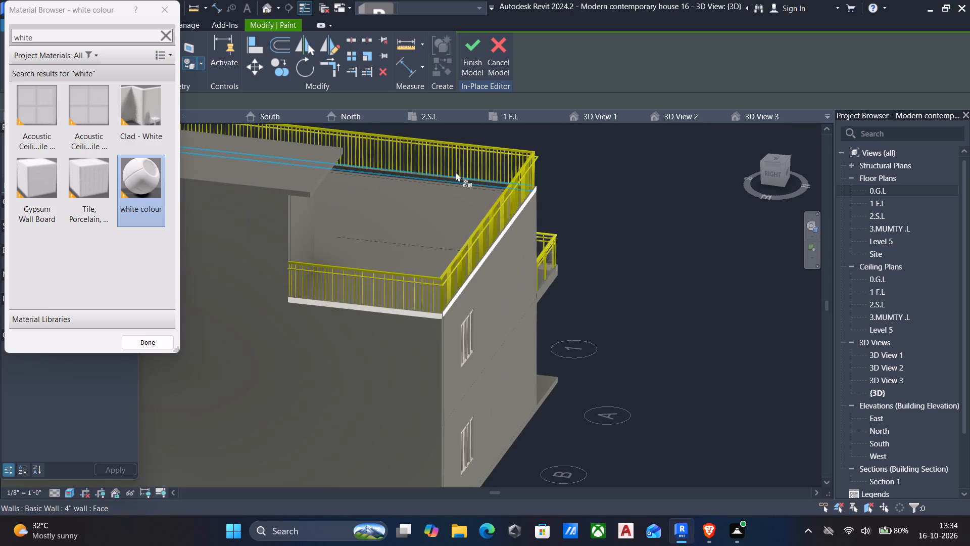
click(445, 178)
Paint the inner face of the roof's back curb wall with "white colour".
scroll(440, 180, down, 10)
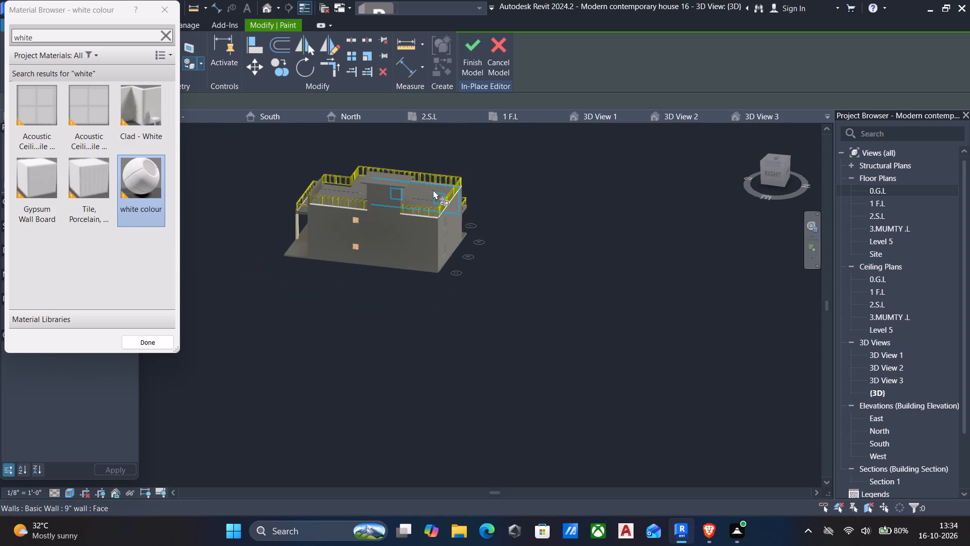
shift+middle_drag(433, 190, 662, 270)
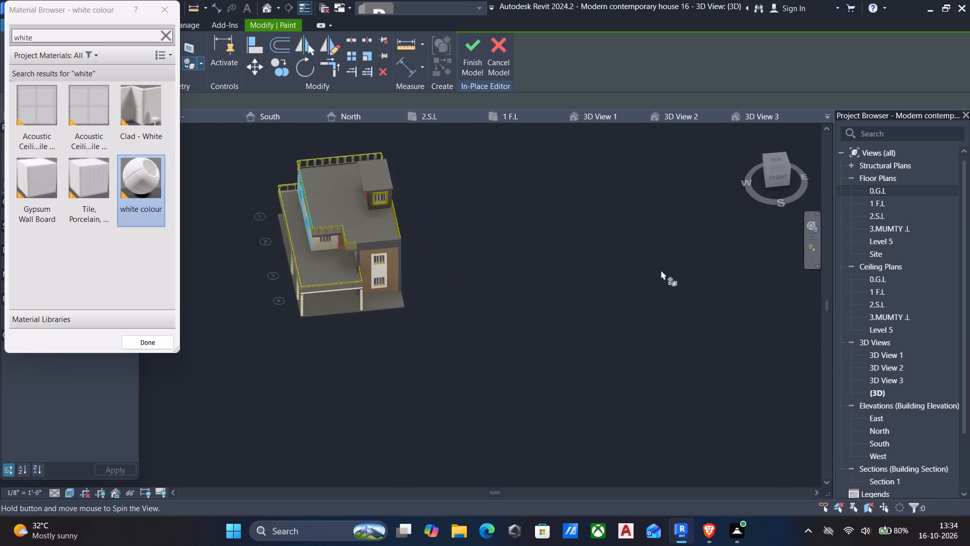
scroll(313, 170, up, 2)
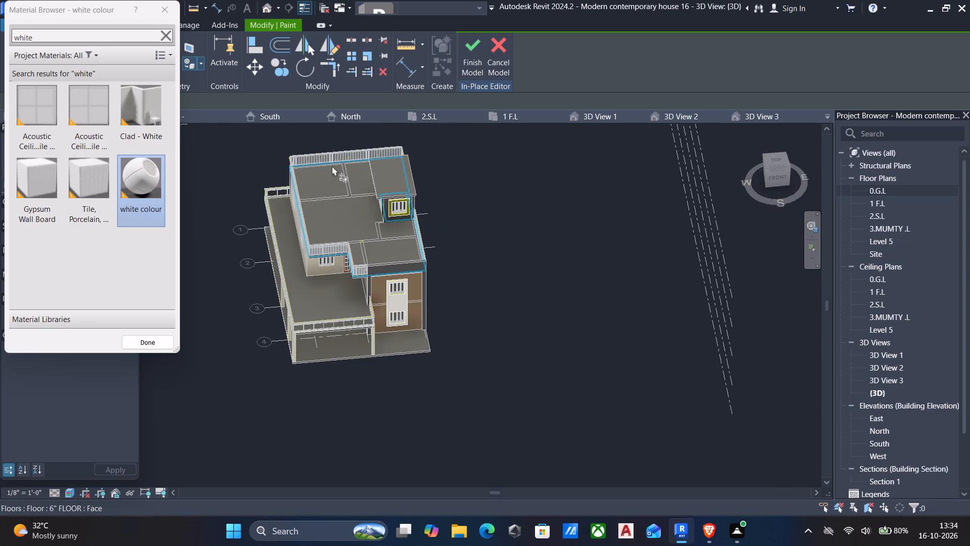
middle_drag(331, 166, 340, 134)
scroll(323, 175, up, 4)
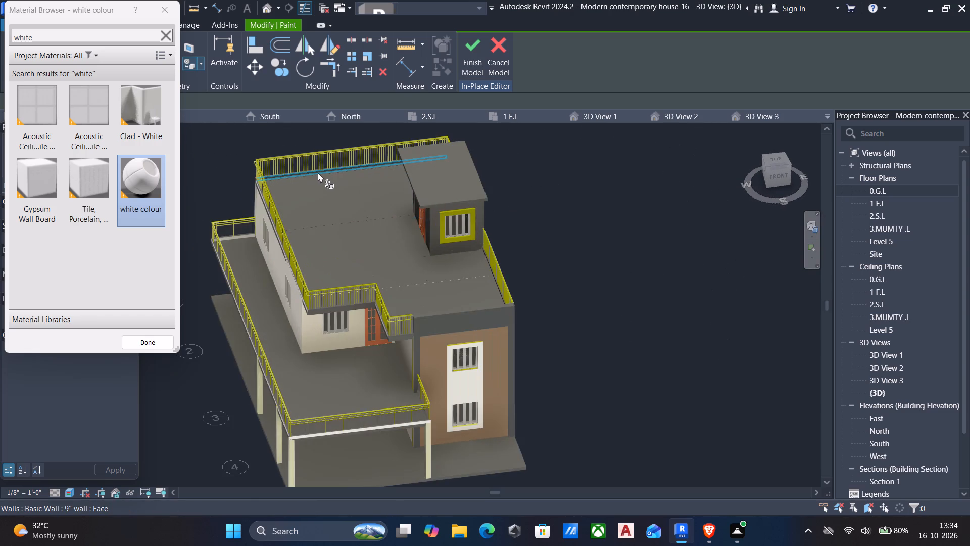
click(318, 172)
Paint the inner face of the wider front curb segment at the stepped roof edge with "white colour".
scroll(321, 176, down, 5)
shift+middle_drag(328, 180, 541, 177)
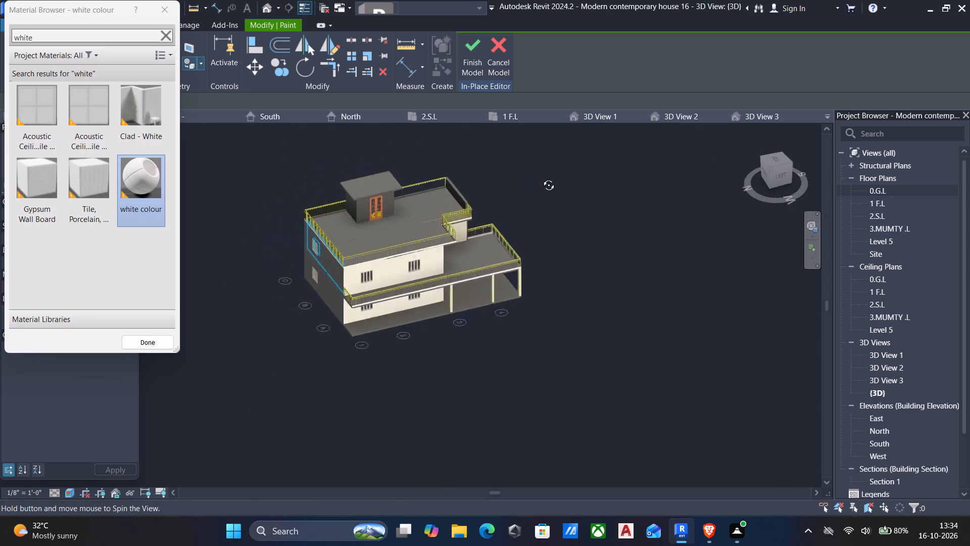
shift+middle_drag(541, 177, 704, 182)
scroll(458, 167, up, 4)
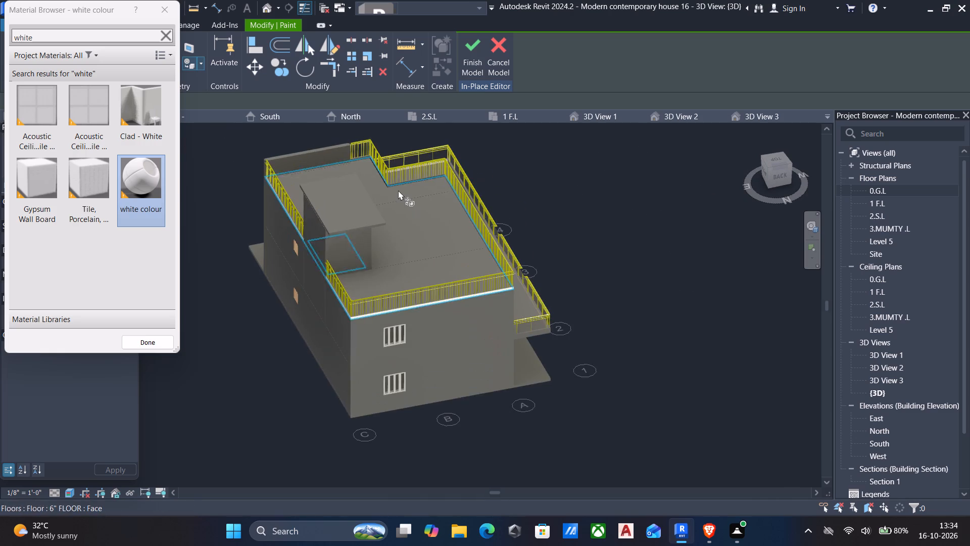
scroll(400, 187, up, 3)
click(404, 184)
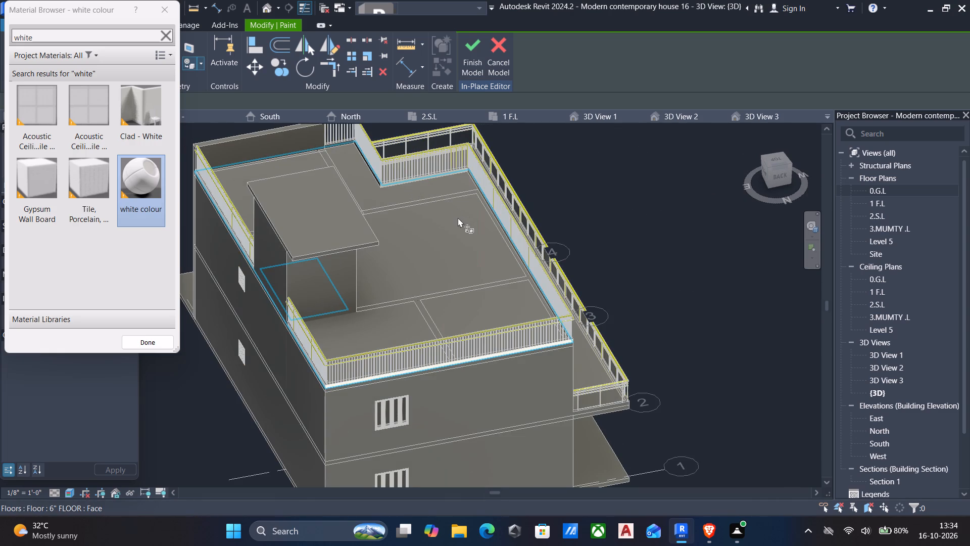
Apply "white colour" again along the inner curb face on the roof's long balcony side.
shift+middle_drag(458, 218, 527, 200)
click(516, 217)
scroll(490, 220, down, 1)
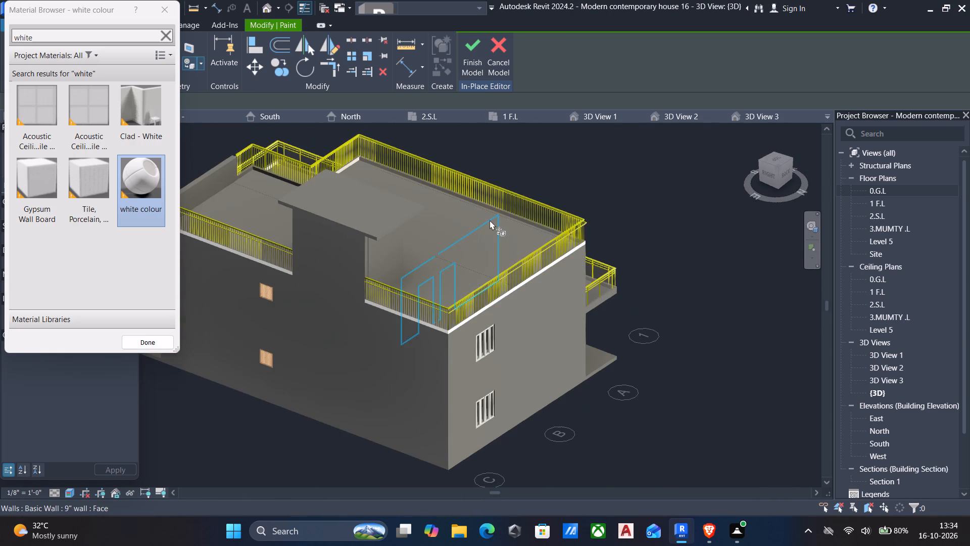
scroll(497, 207, up, 5)
click(496, 211)
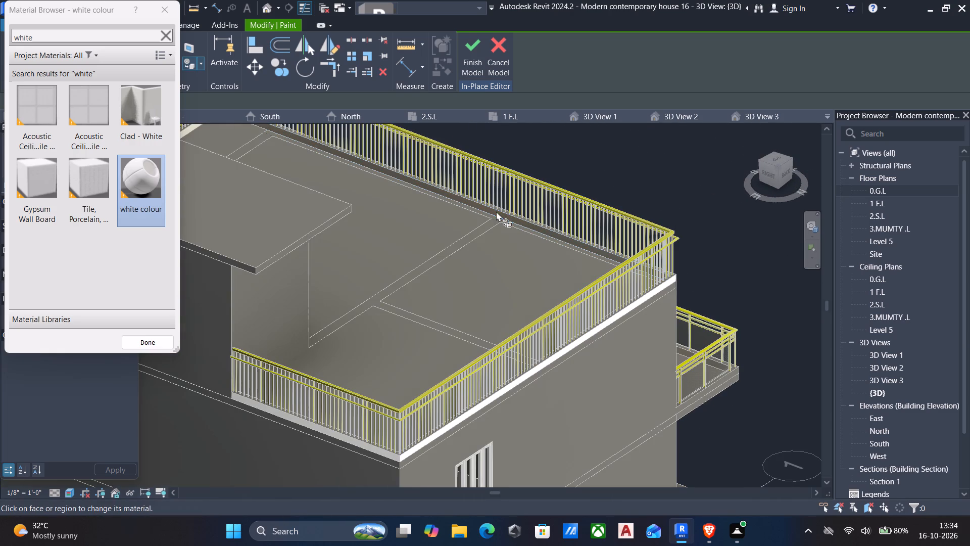
click(515, 218)
Paint the inner face of the short roof curb segment beside the solid front parapet with "white colour".
shift+middle_drag(509, 224, 447, 247)
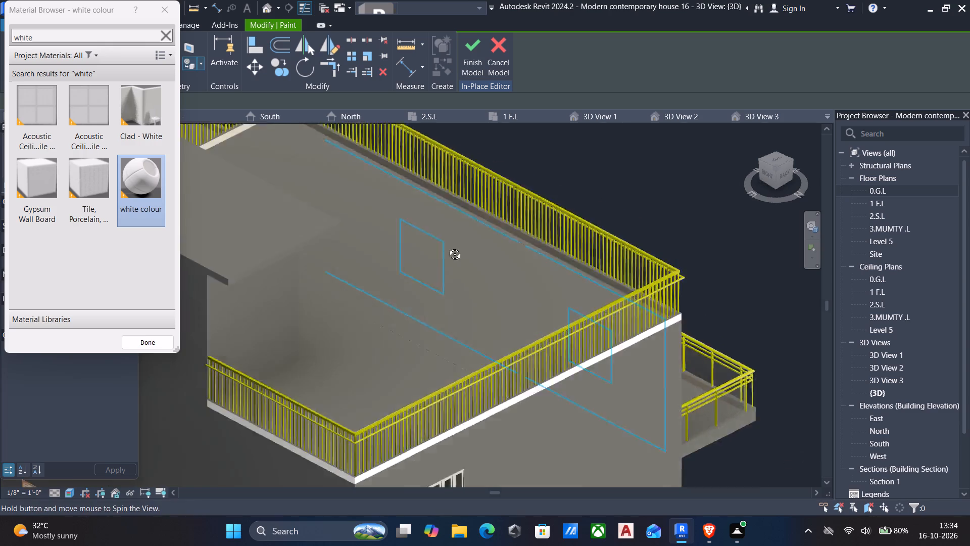
shift+middle_drag(447, 247, 399, 261)
scroll(398, 261, down, 4)
scroll(340, 179, up, 4)
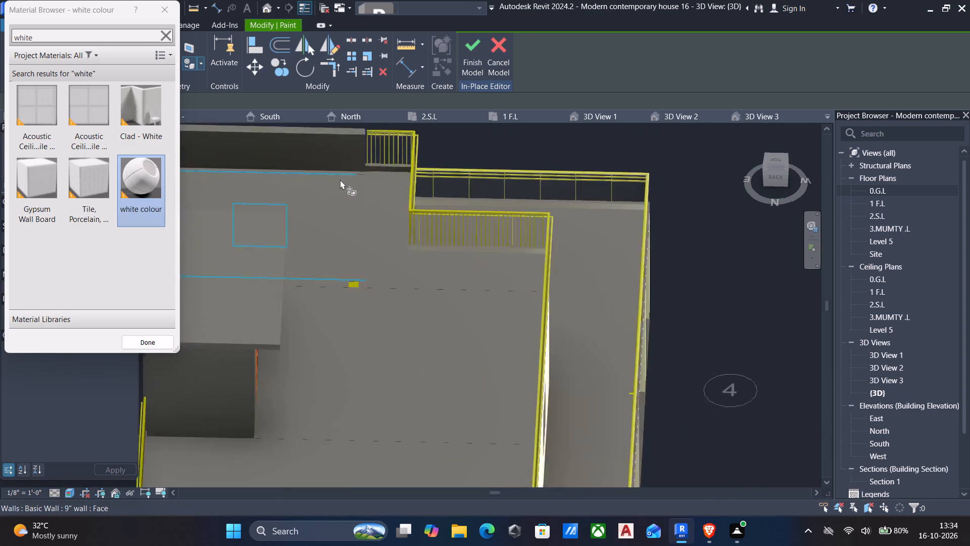
shift+middle_drag(314, 194, 319, 172)
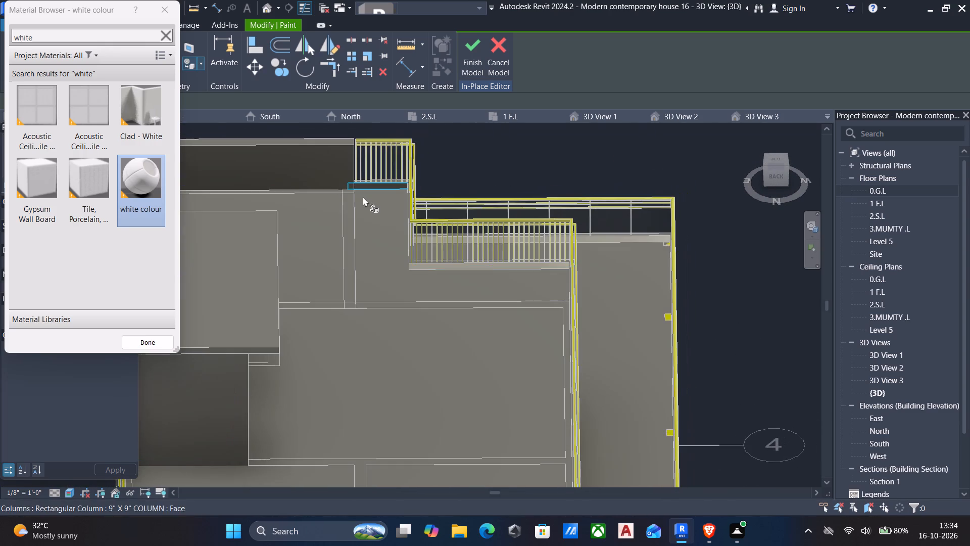
scroll(363, 197, up, 3)
click(377, 179)
Paint the inner face of the right-side roof curb between the front parapet and the stair tower with "white colour".
scroll(357, 186, down, 2)
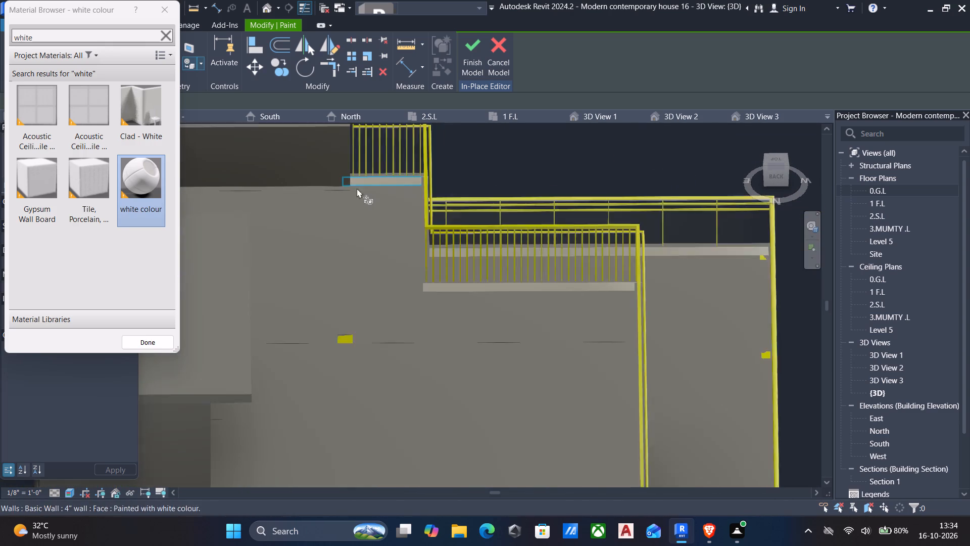
scroll(357, 188, down, 4)
shift+middle_drag(349, 199, 207, 216)
shift+scroll(287, 211, up, 1)
click(372, 248)
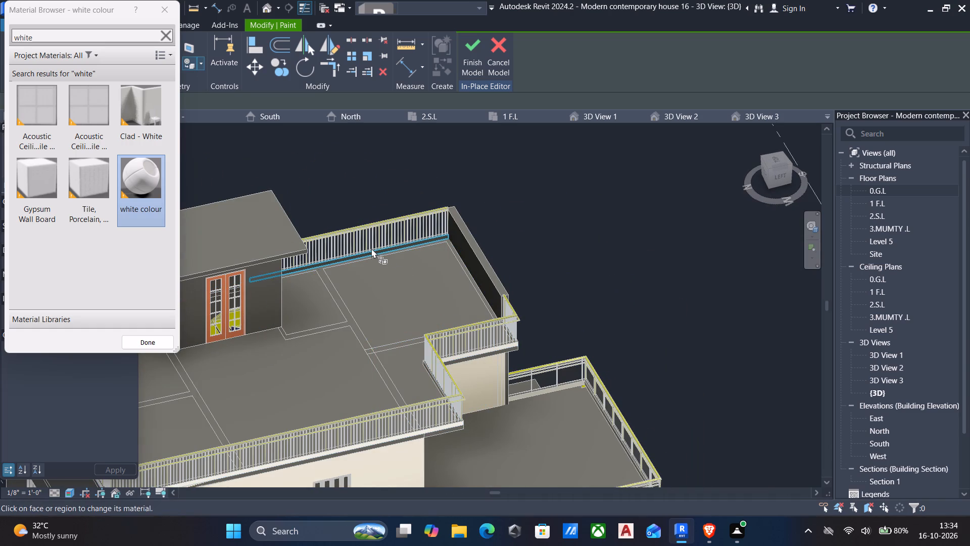
Paint the inner face of the right-side roof curb between the stair tower and the back corner with "white colour".
scroll(372, 273, down, 4)
middle_drag(366, 279, 308, 285)
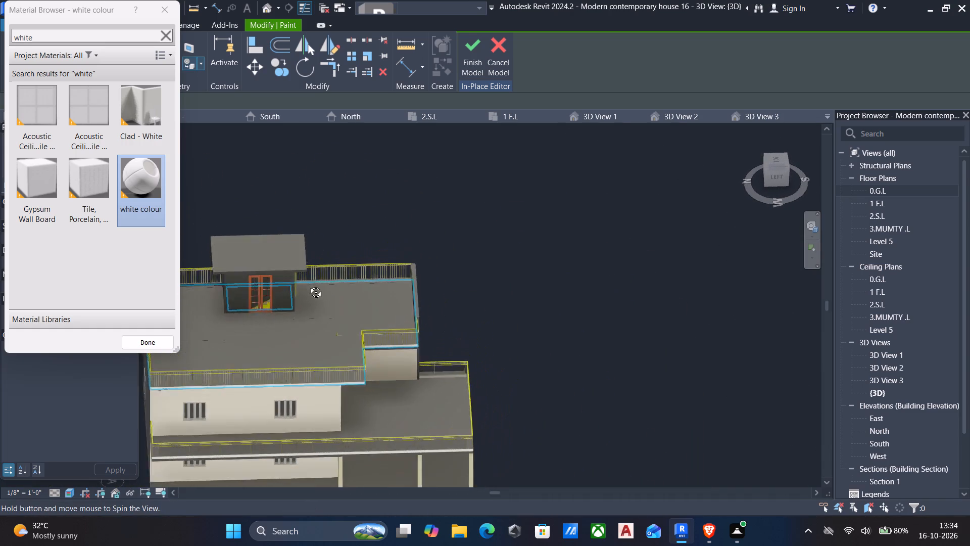
middle_drag(308, 285, 275, 290)
middle_drag(276, 290, 627, 245)
shift+middle_drag(542, 230, 540, 231)
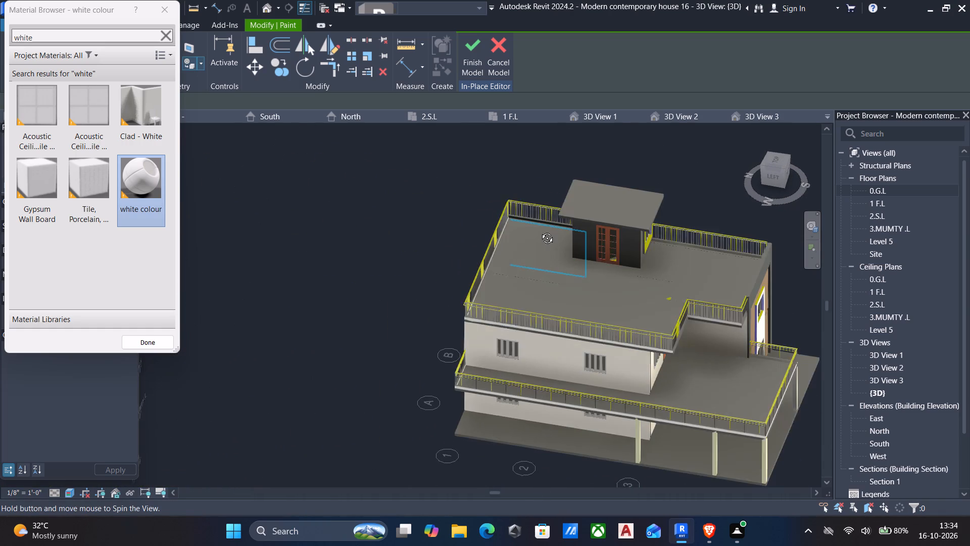
shift+middle_drag(540, 231, 548, 208)
scroll(551, 229, up, 4)
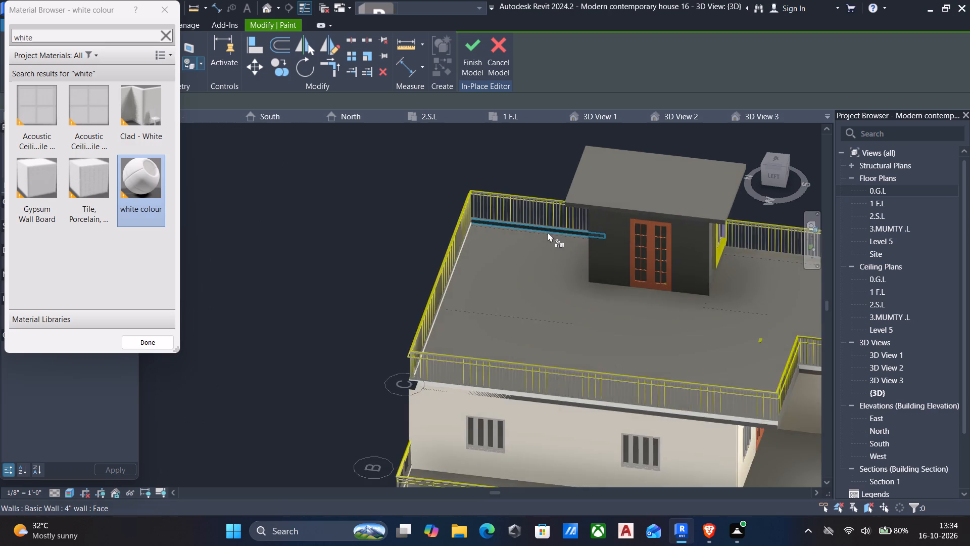
scroll(548, 232, up, 3)
click(544, 225)
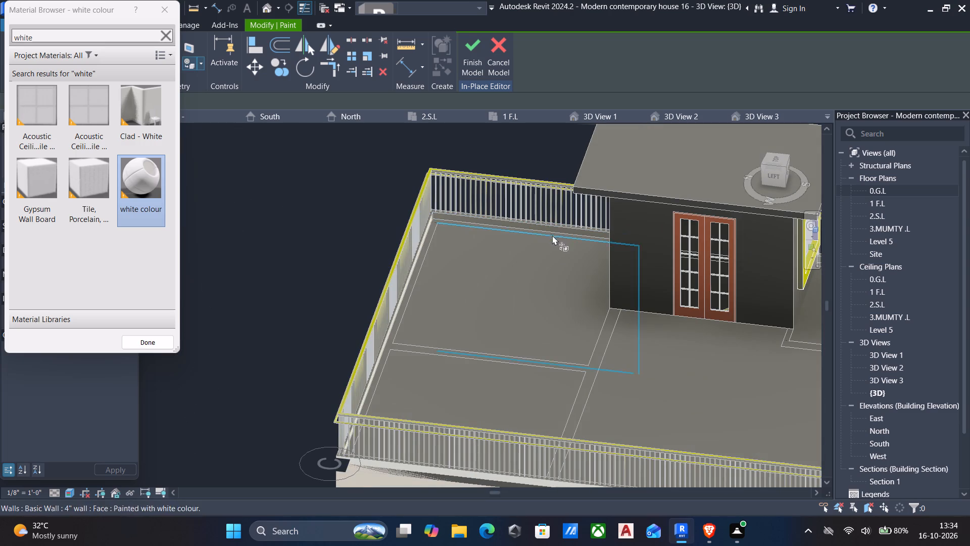
Paint the inner face of the remaining roof curb segment at the stepped front notch with "white colour".
scroll(554, 244, down, 3)
shift+middle_drag(565, 251, 346, 281)
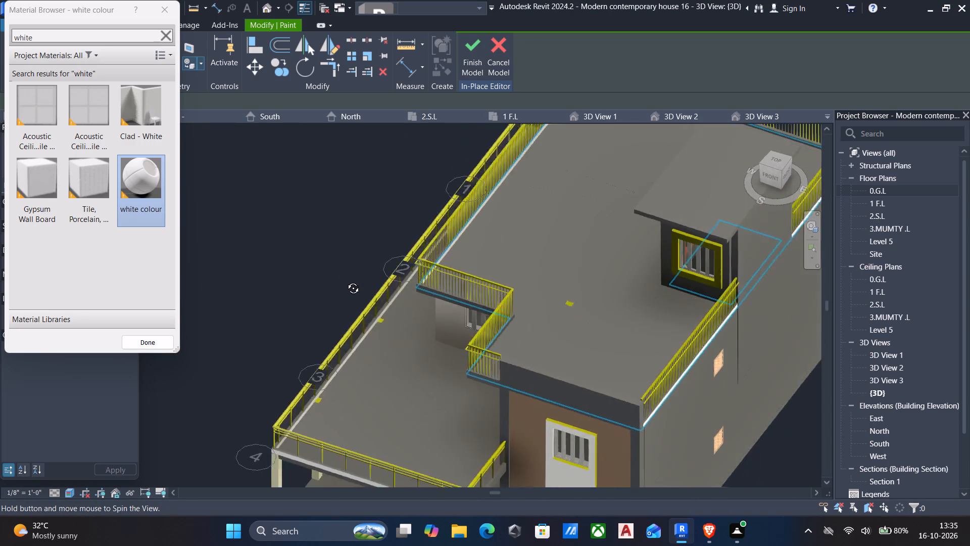
shift+middle_drag(346, 281, 227, 247)
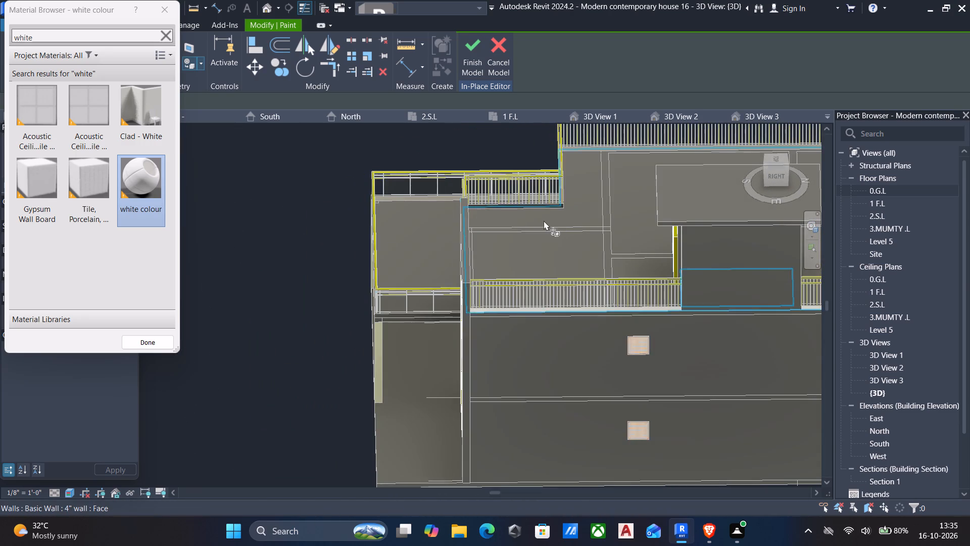
scroll(549, 220, up, 4)
click(561, 194)
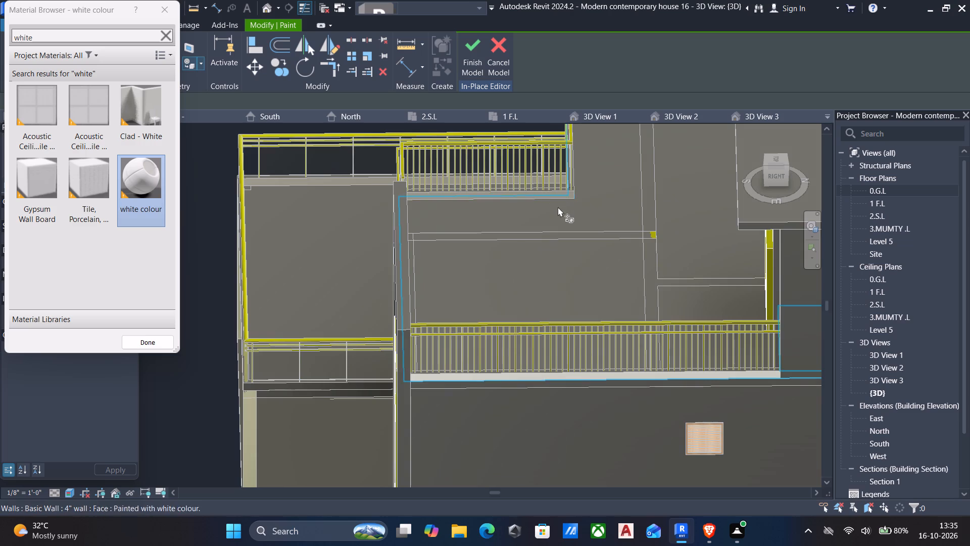
Examine the roof curbs, front balcony, carport and facade from several angles for faces still without paint.
middle_drag(558, 207, 554, 229)
shift+middle_drag(544, 237, 488, 221)
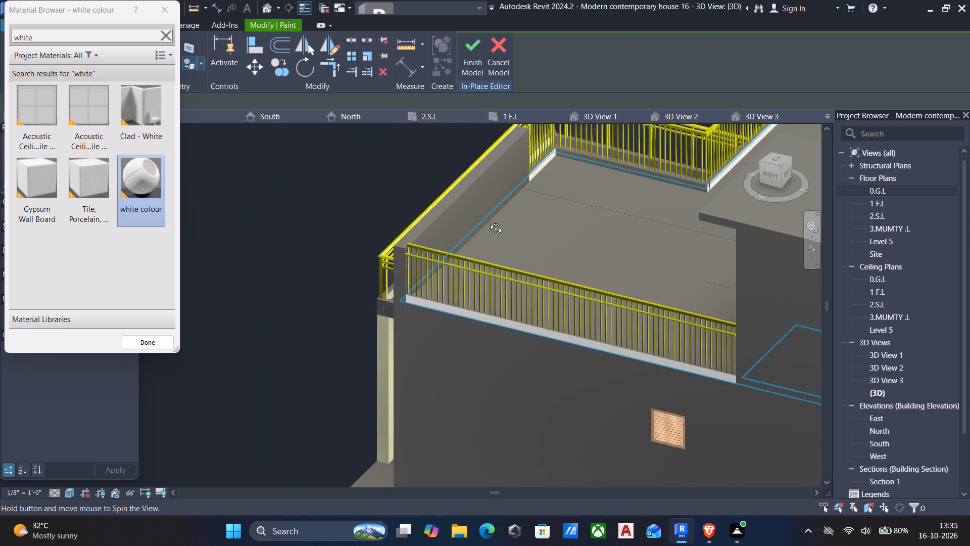
shift+middle_drag(488, 221, 622, 205)
scroll(616, 206, down, 6)
shift+middle_drag(592, 281, 675, 258)
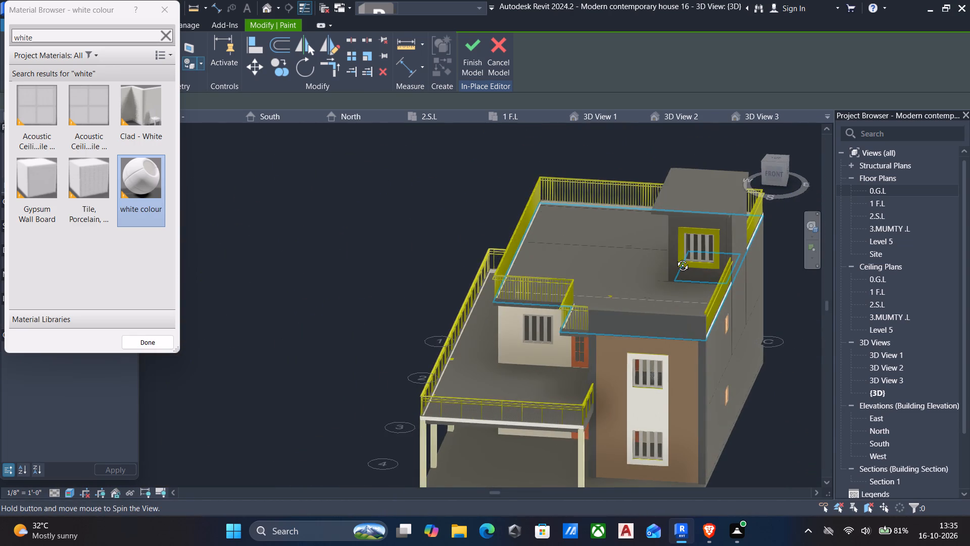
shift+middle_drag(675, 258, 748, 255)
scroll(741, 264, down, 4)
middle_drag(607, 312, 439, 223)
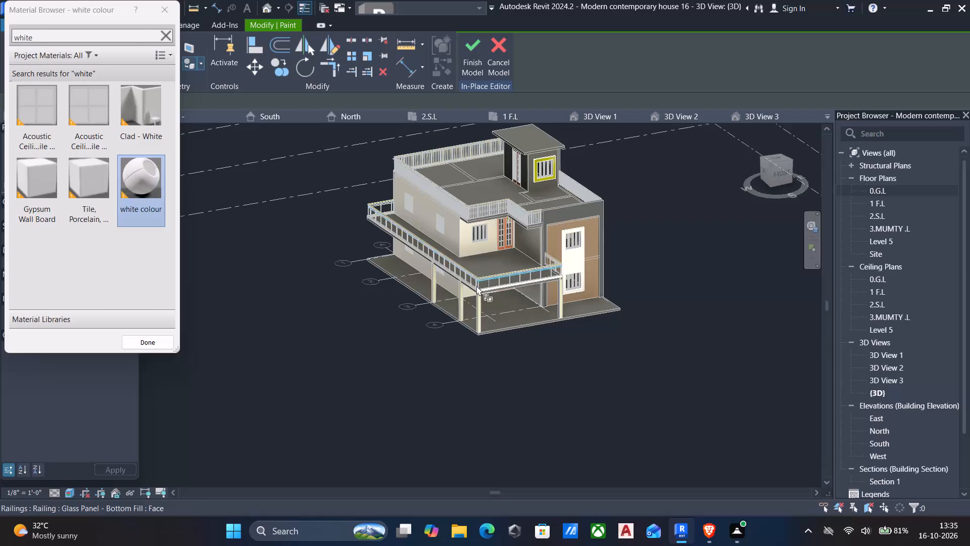
shift+middle_drag(513, 286, 518, 261)
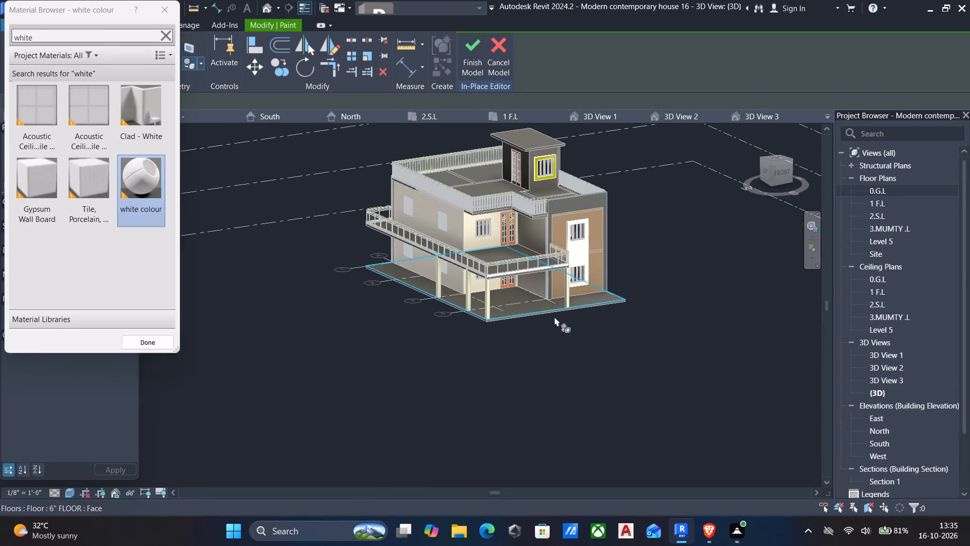
scroll(541, 309, up, 8)
scroll(559, 288, down, 5)
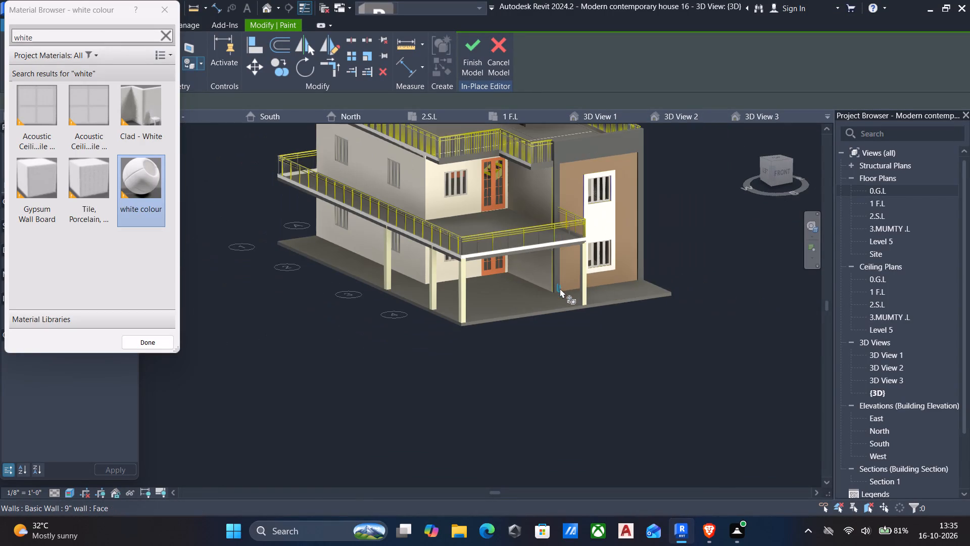
middle_drag(560, 288, 540, 307)
scroll(491, 274, up, 4)
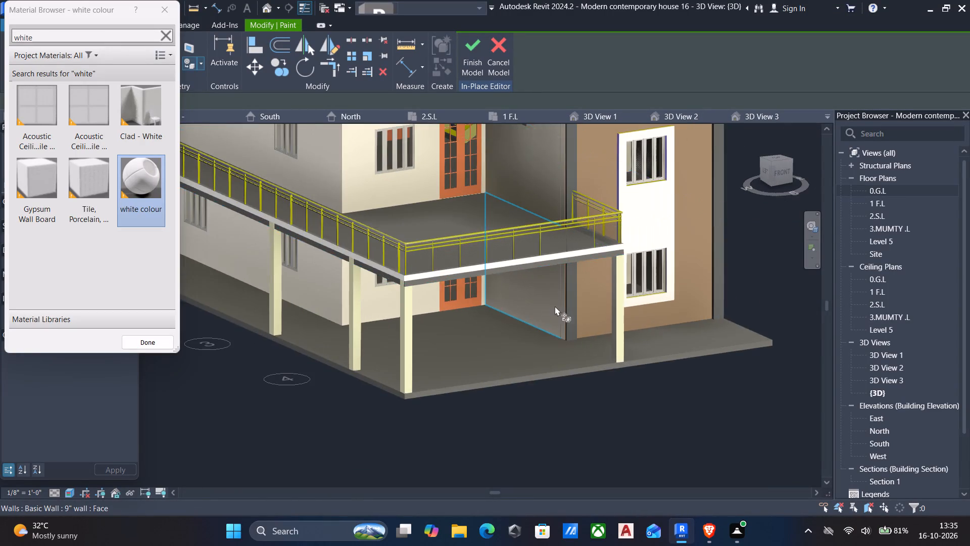
scroll(555, 306, up, 5)
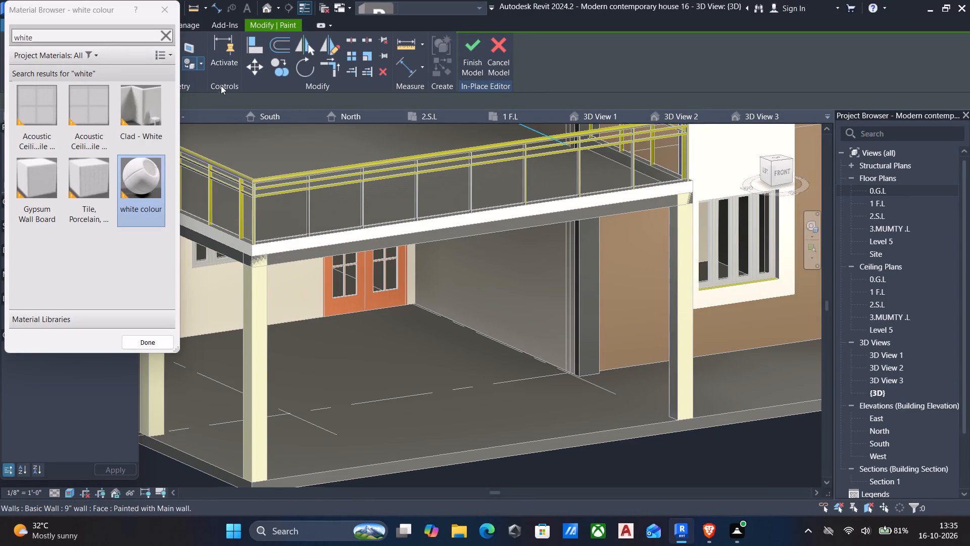
Search the materials for "white", choose "white colour" and paint the two front-facing outer faces of the stepped roof curb.
click(165, 30)
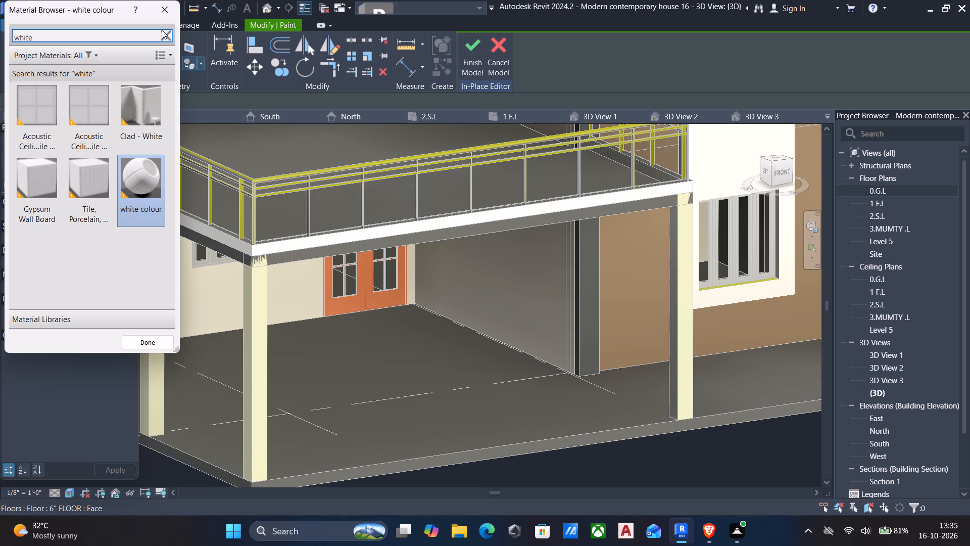
click(165, 34)
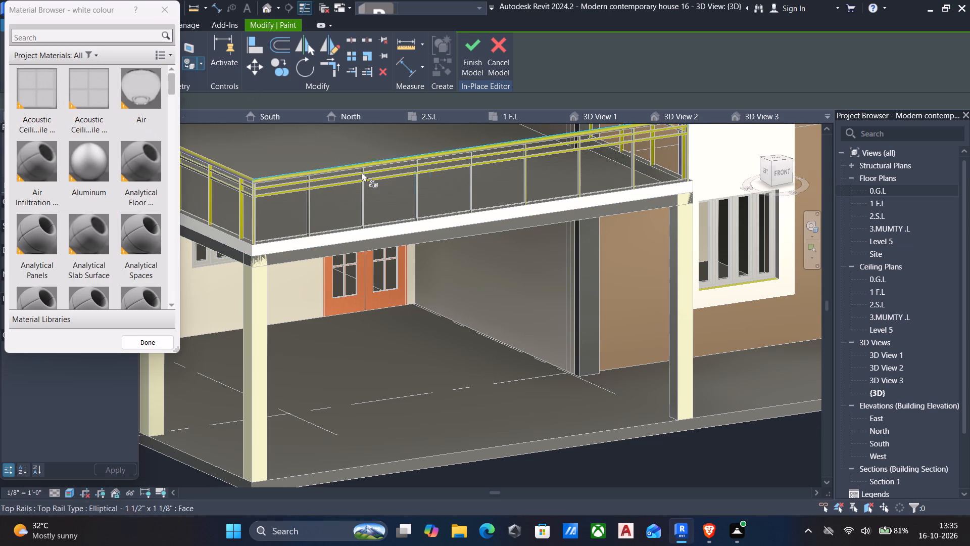
scroll(440, 214, down, 5)
middle_drag(457, 215, 444, 359)
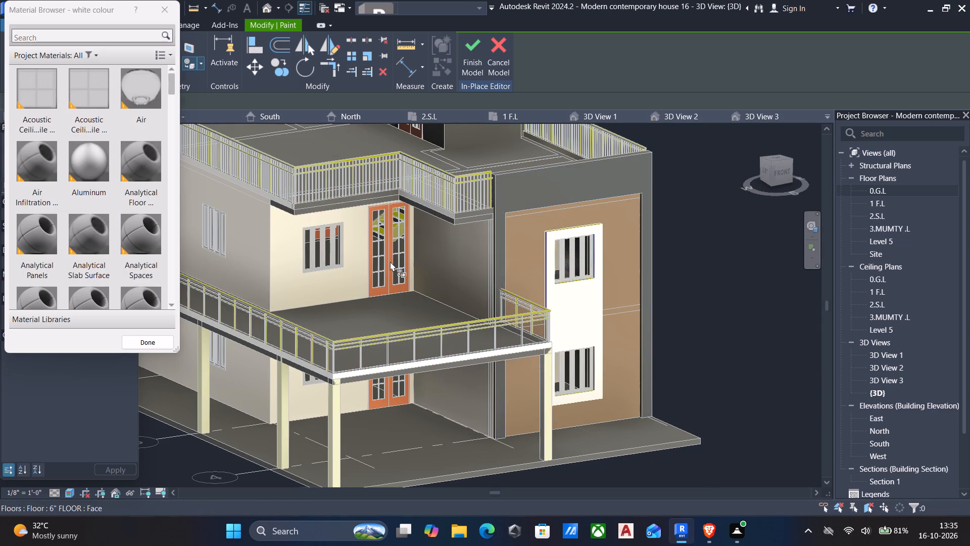
scroll(378, 295, down, 1)
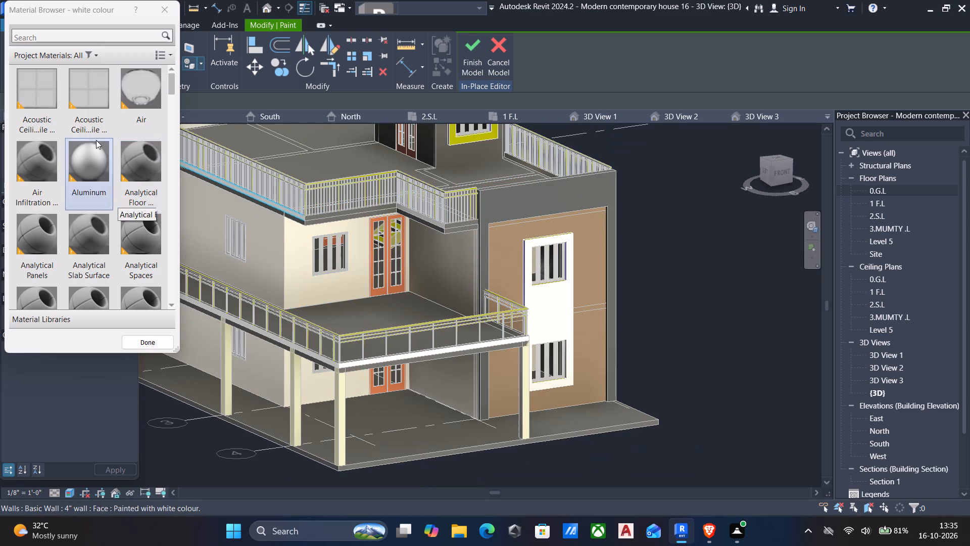
click(82, 35)
text(white)
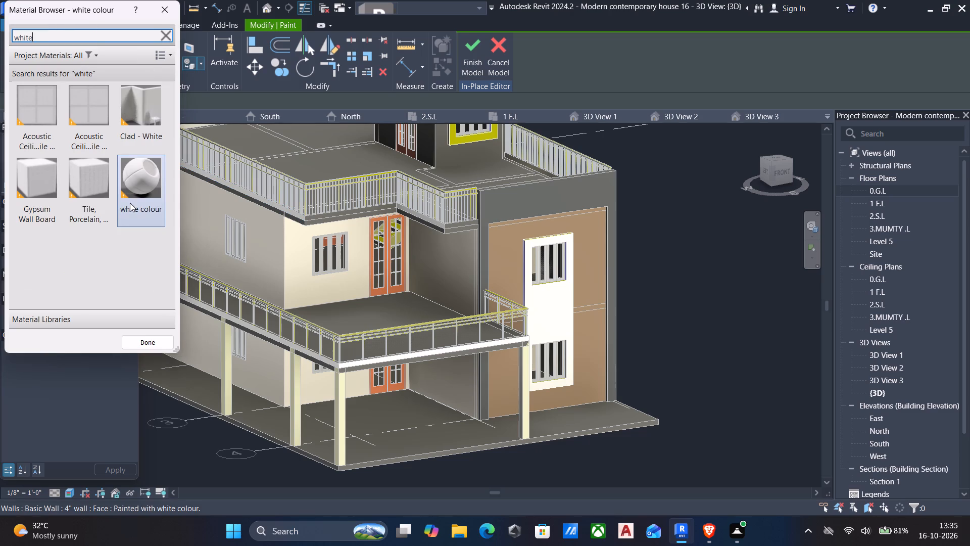
click(139, 171)
click(140, 184)
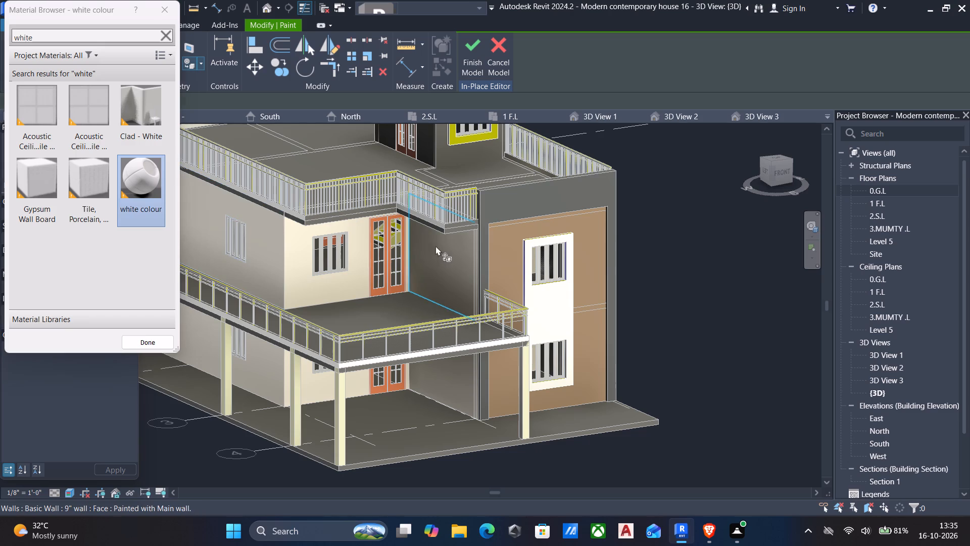
click(469, 220)
click(345, 214)
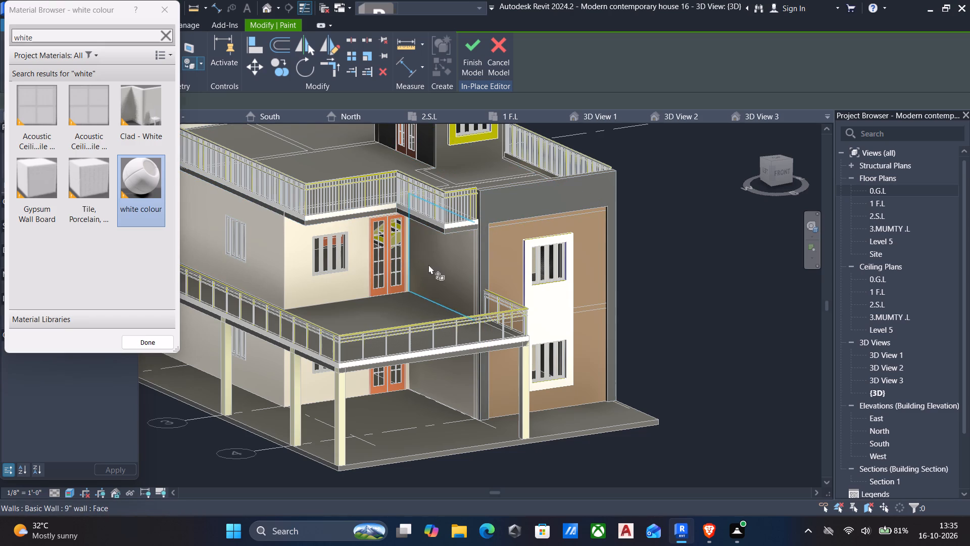
Paint the exterior walls of both storeys and the stair tower on the side opposite the long balcony with "white colour".
scroll(466, 281, down, 1)
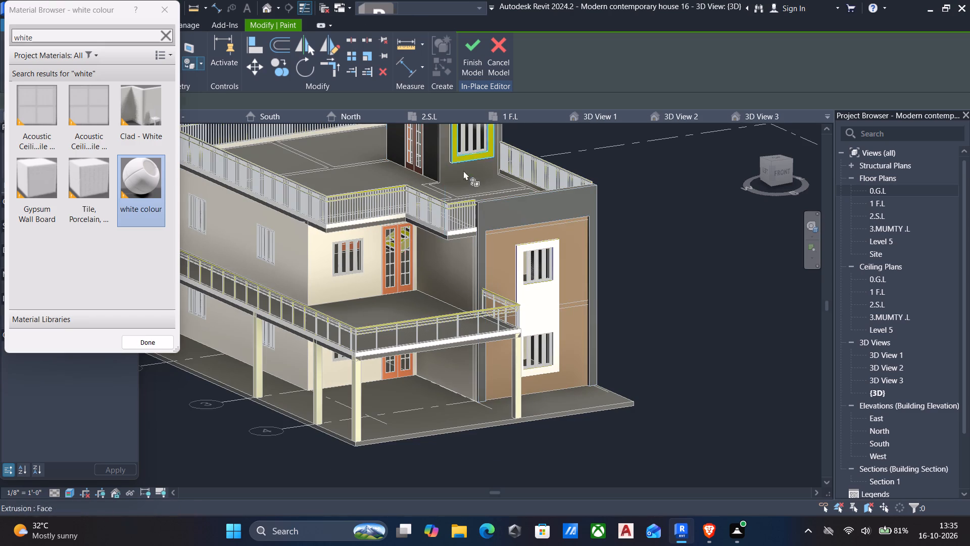
scroll(490, 208, down, 4)
shift+middle_drag(493, 209, 374, 246)
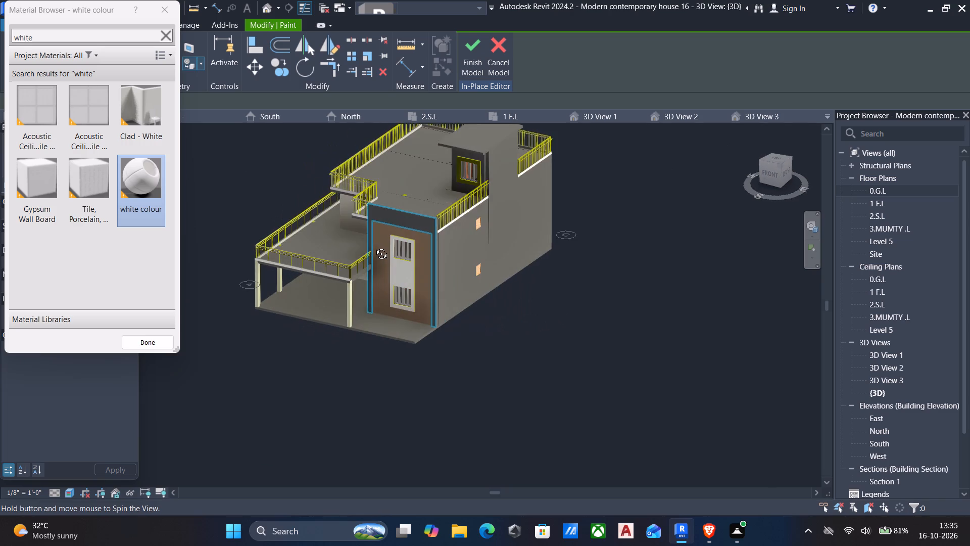
shift+middle_drag(374, 246, 536, 184)
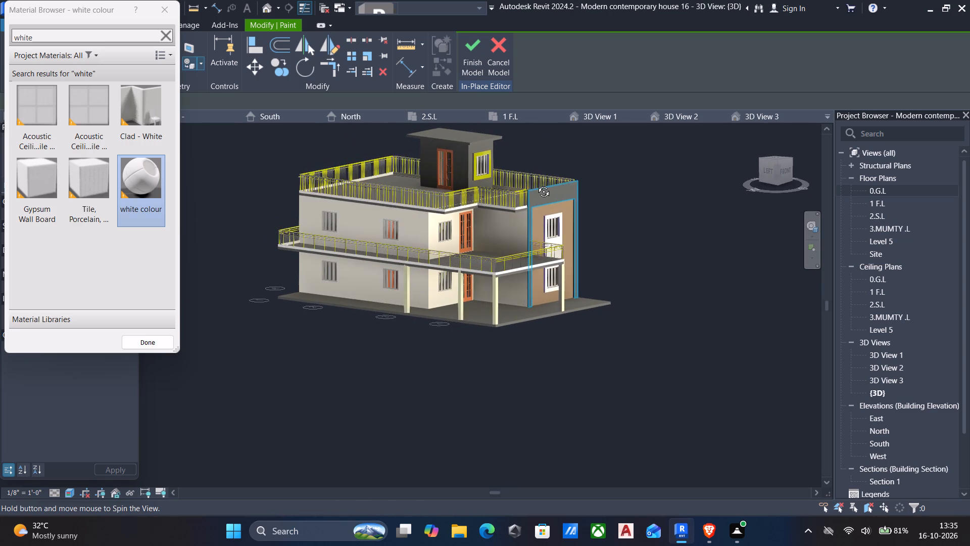
shift+middle_drag(536, 184, 513, 204)
shift+middle_drag(532, 221, 387, 254)
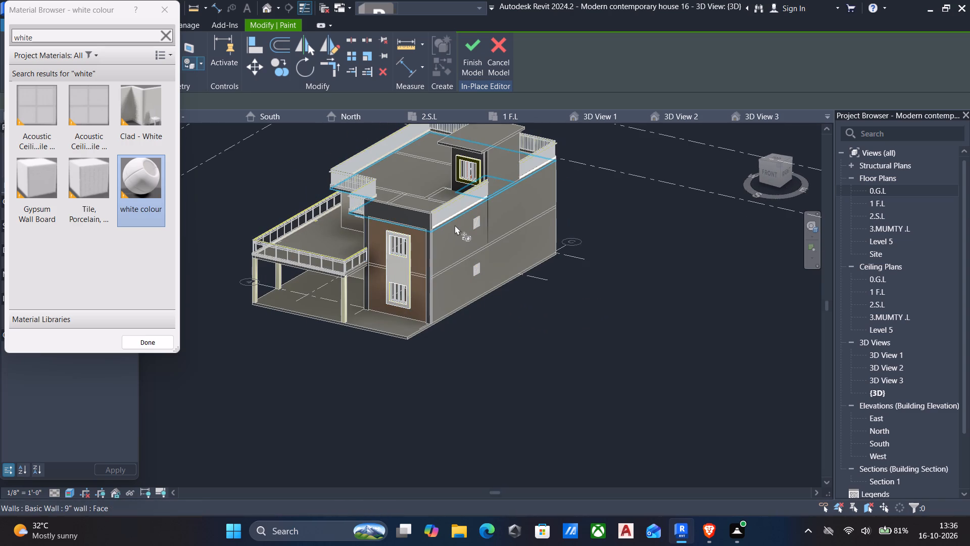
click(455, 224)
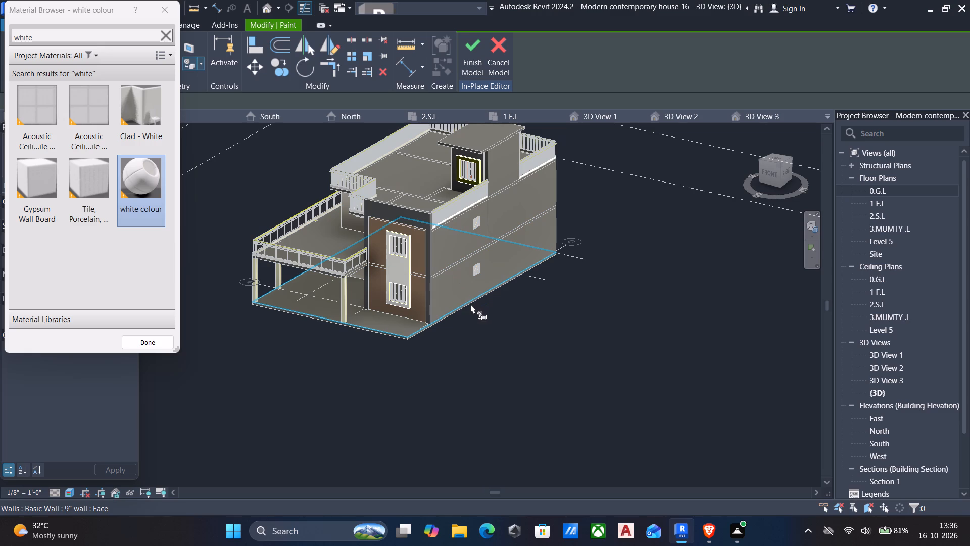
click(463, 276)
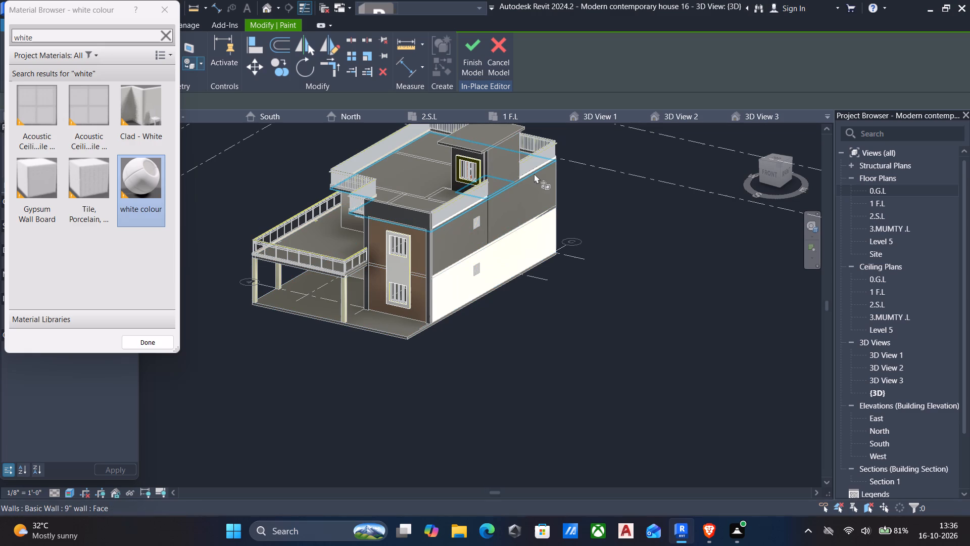
click(535, 185)
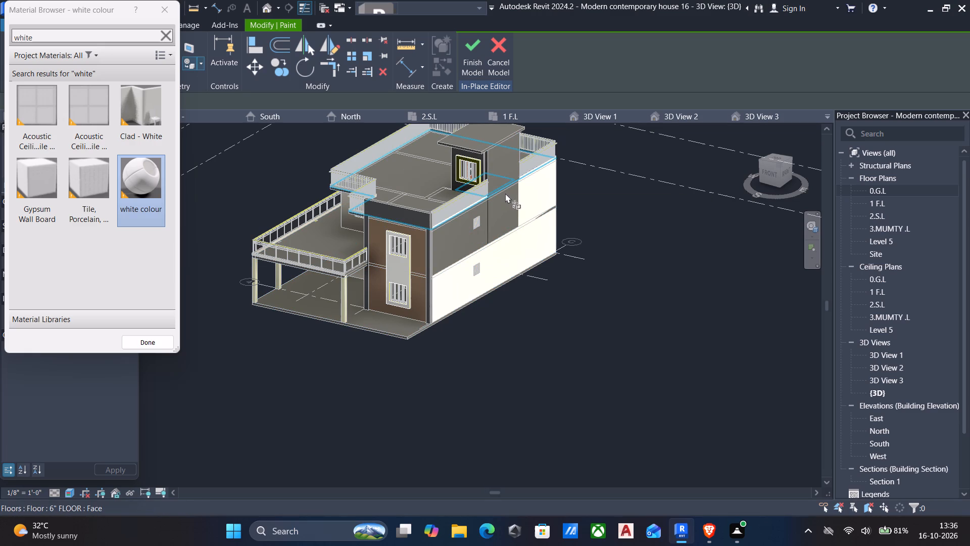
click(510, 210)
click(468, 220)
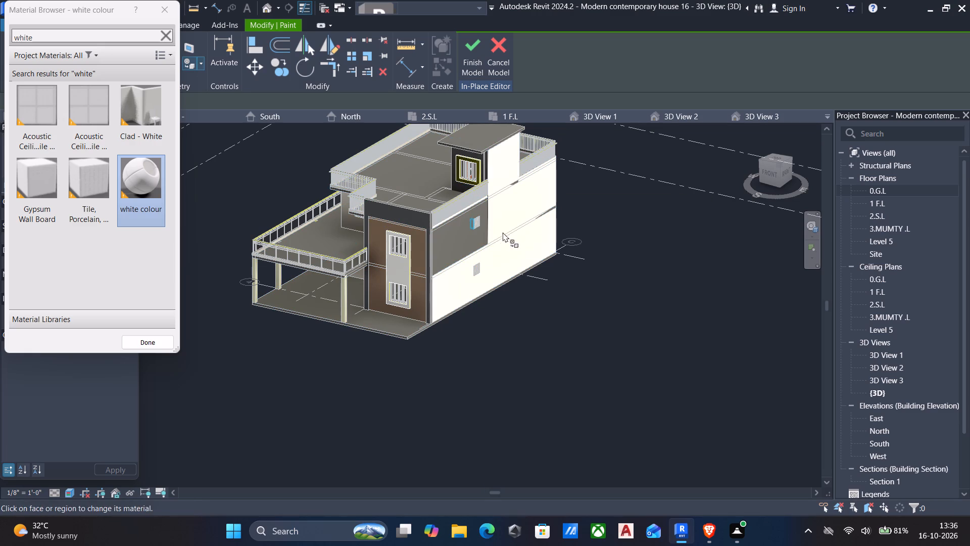
click(448, 240)
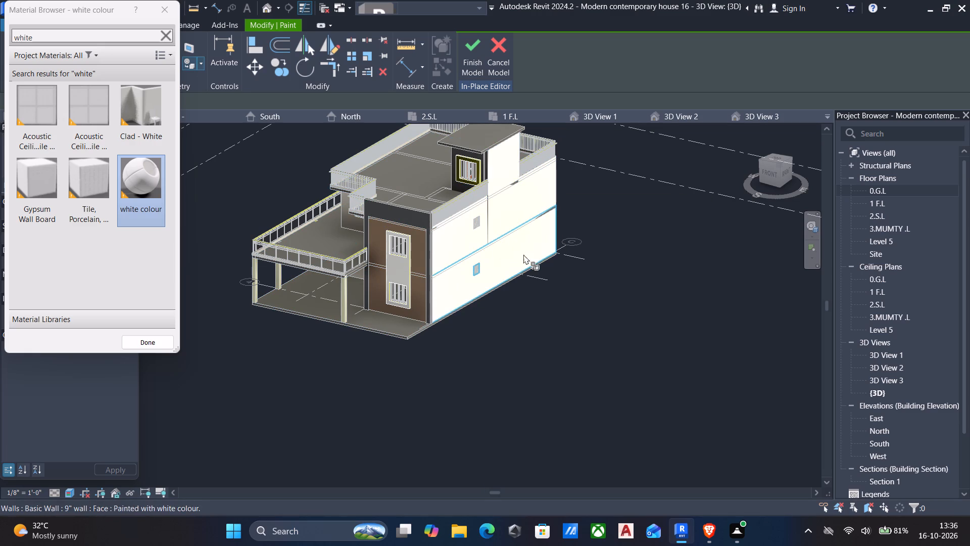
Paint the upper and lower exterior walls at the back of the house with "white colour".
scroll(528, 258, down, 2)
shift+middle_drag(543, 260, 374, 236)
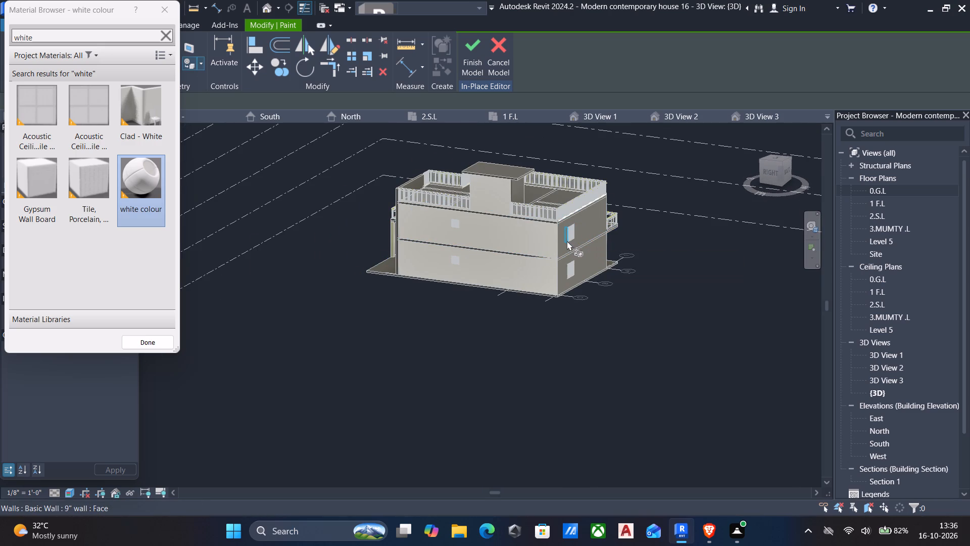
scroll(565, 248, up, 4)
click(560, 255)
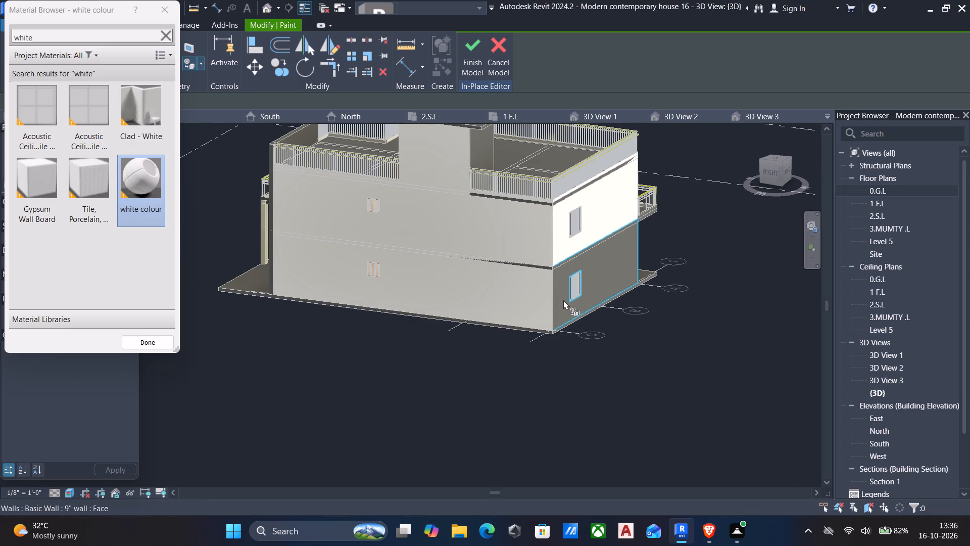
click(562, 305)
Clear the material search and finish the in-place model edit.
scroll(577, 316, down, 2)
shift+middle_drag(642, 316, 413, 315)
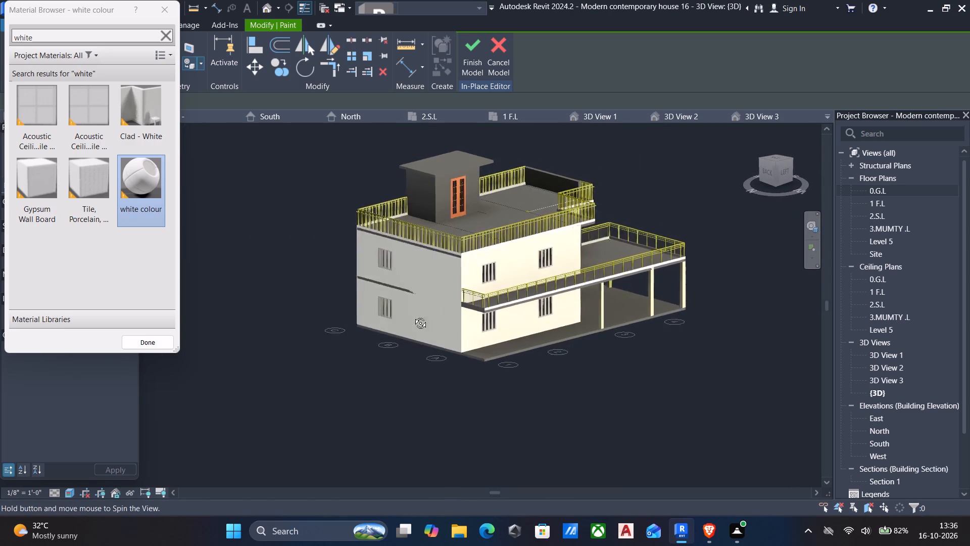
shift+middle_drag(413, 315, 195, 296)
middle_drag(363, 318, 384, 255)
scroll(398, 281, down, 1)
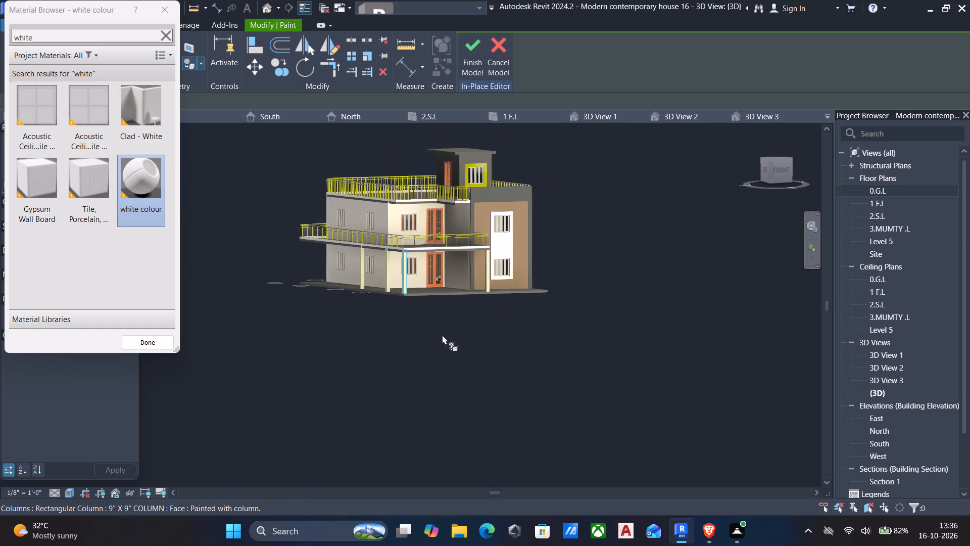
shift+middle_drag(494, 345, 512, 367)
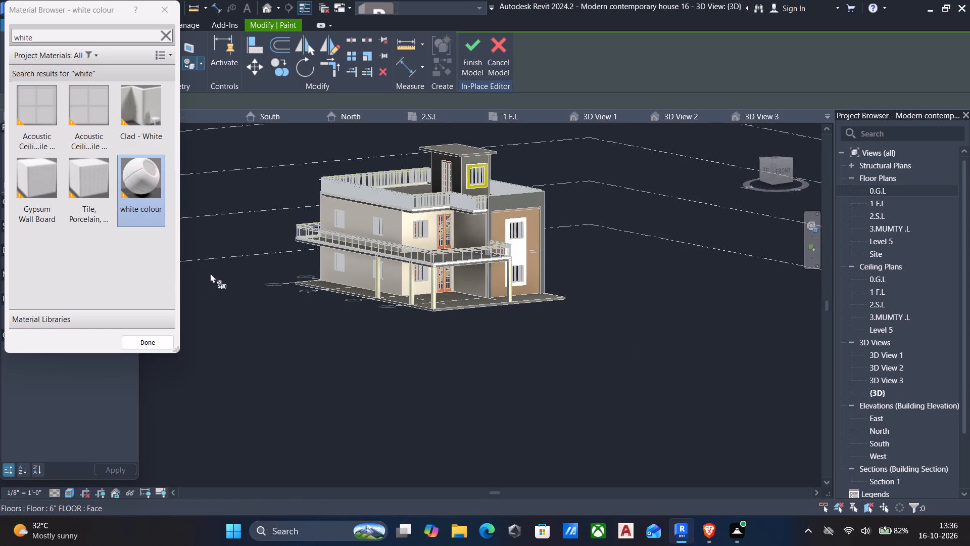
click(164, 34)
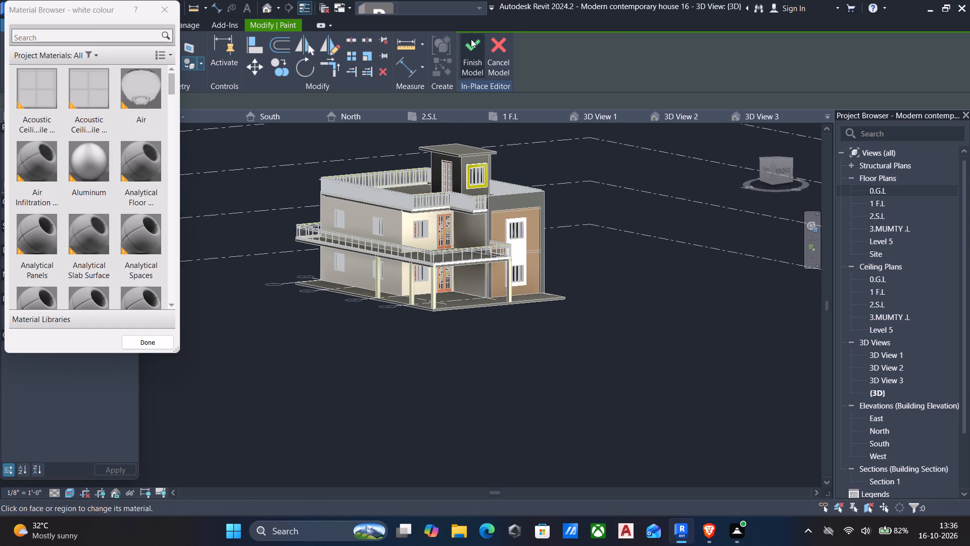
click(474, 40)
Review the painted front and balcony sides of the house in the 3D view.
scroll(520, 300, up, 4)
middle_drag(431, 309, 458, 326)
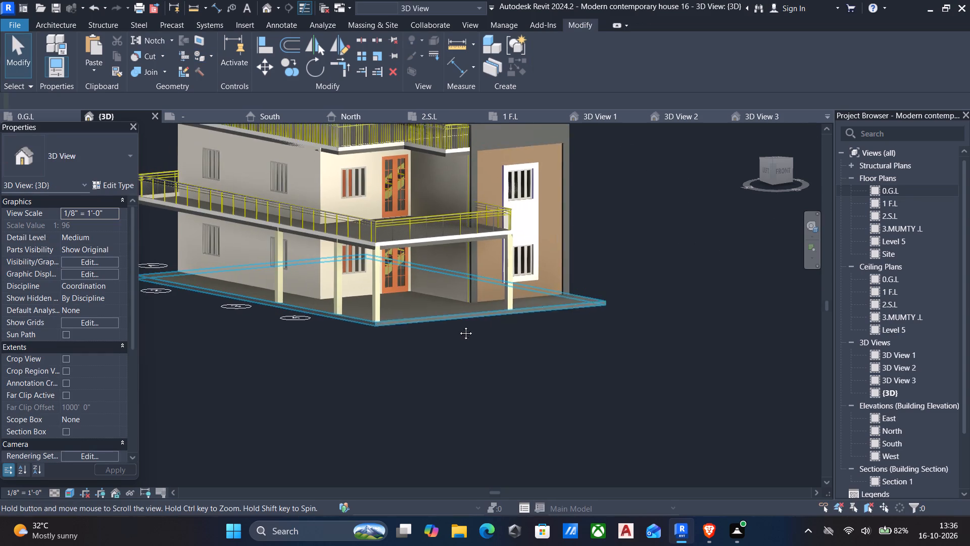
middle_drag(458, 326, 488, 339)
scroll(543, 357, down, 2)
shift+middle_drag(502, 377, 509, 376)
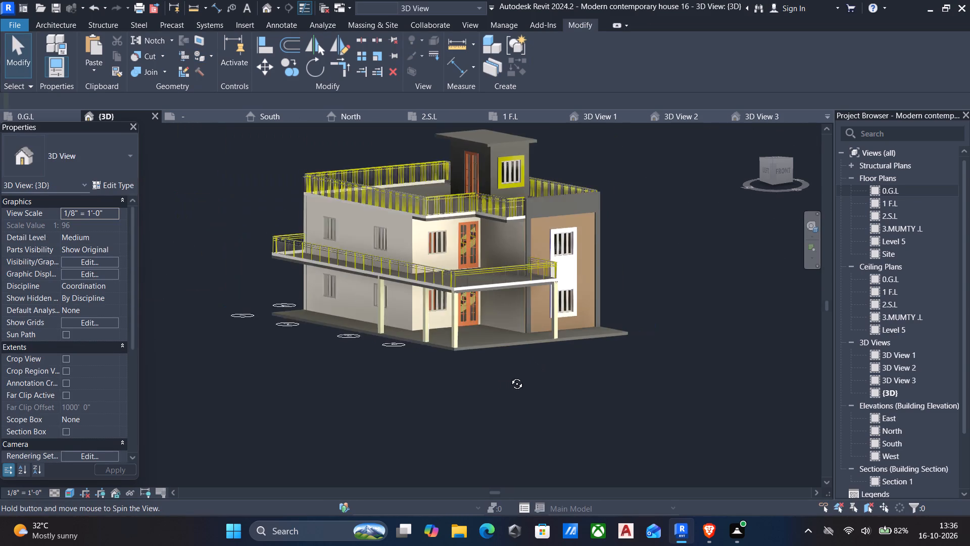
shift+middle_drag(509, 376, 517, 375)
middle_drag(519, 380, 517, 383)
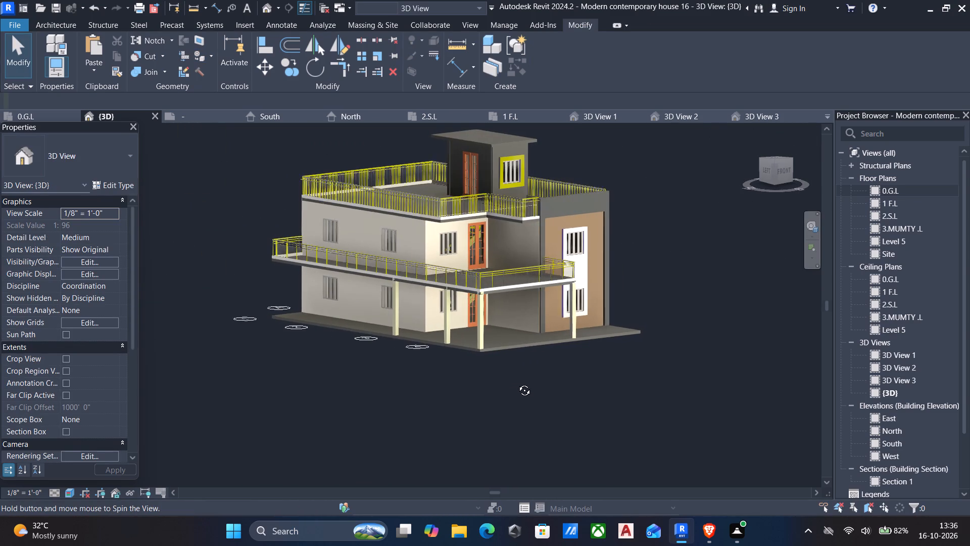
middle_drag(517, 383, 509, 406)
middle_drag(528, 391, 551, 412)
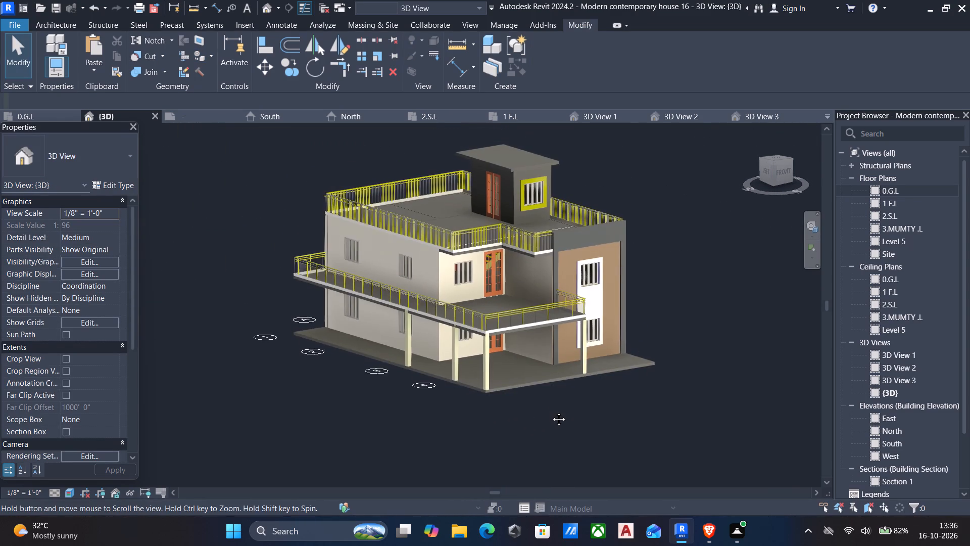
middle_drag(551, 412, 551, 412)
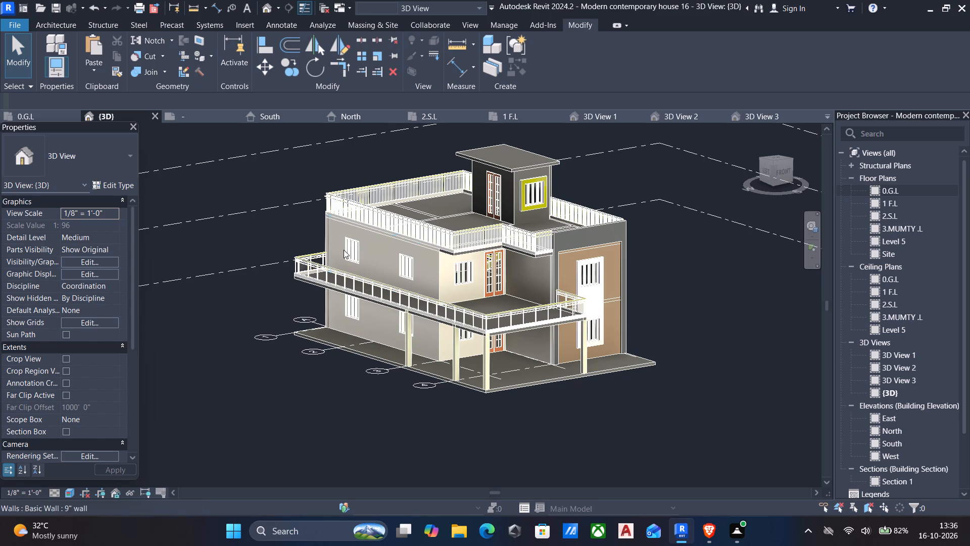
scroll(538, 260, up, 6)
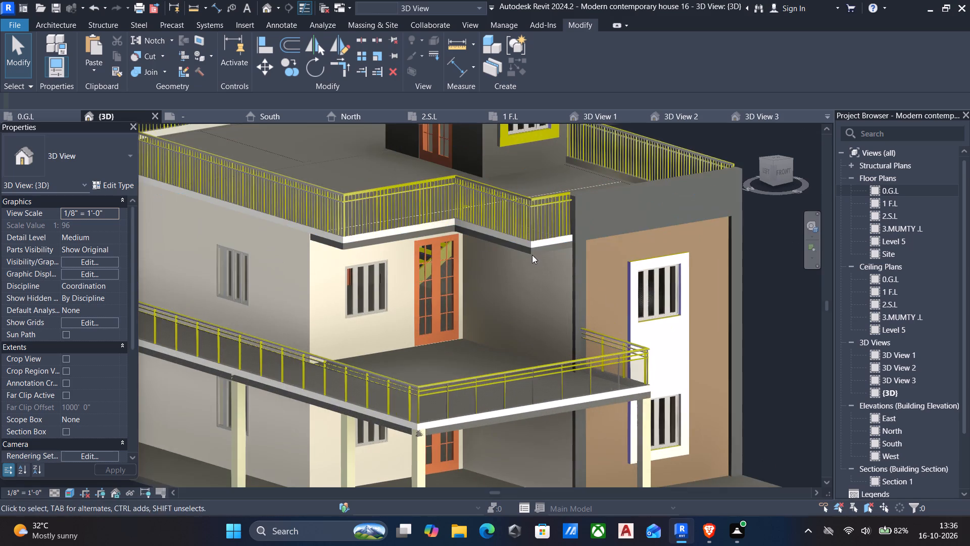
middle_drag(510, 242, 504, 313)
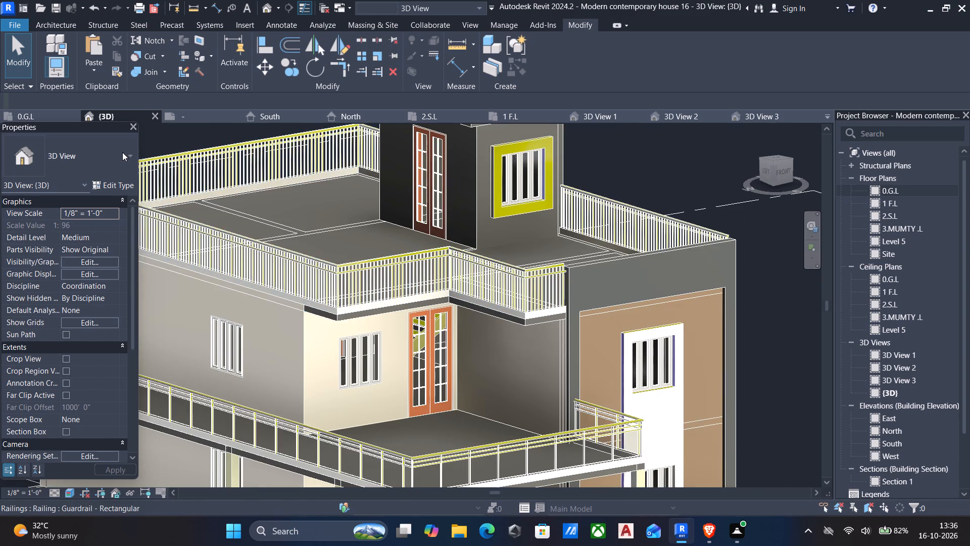
Open the project's materials and look through the list for a suitable finish for the remaining walls.
text(mt)
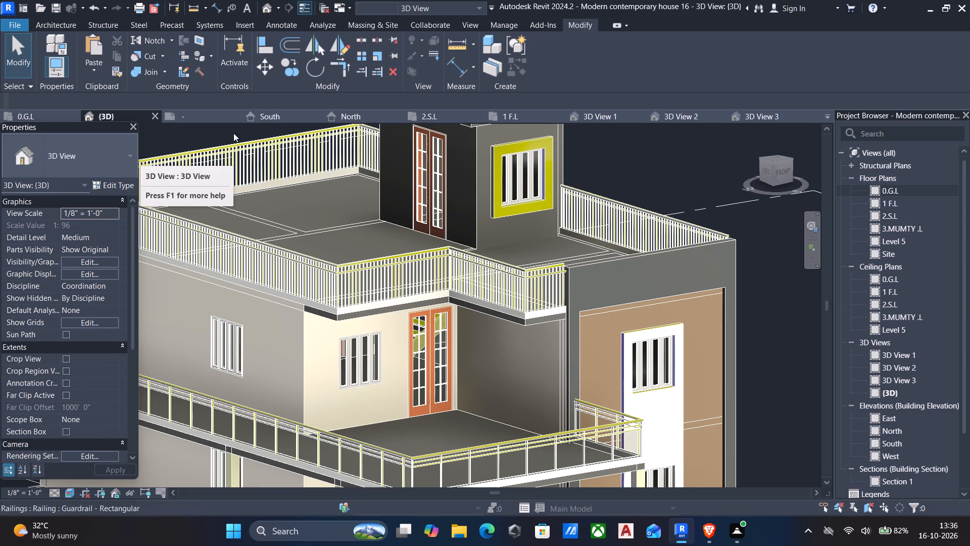
click(498, 27)
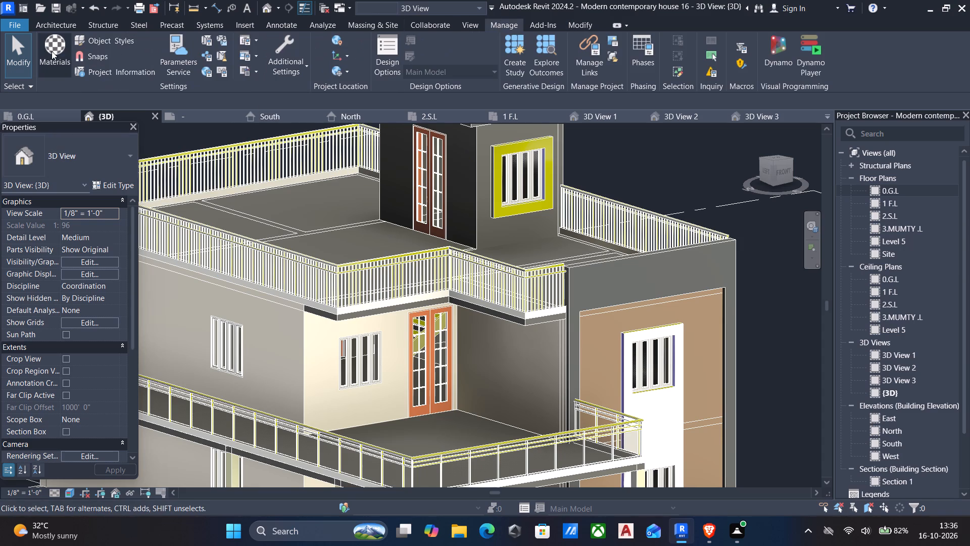
click(58, 50)
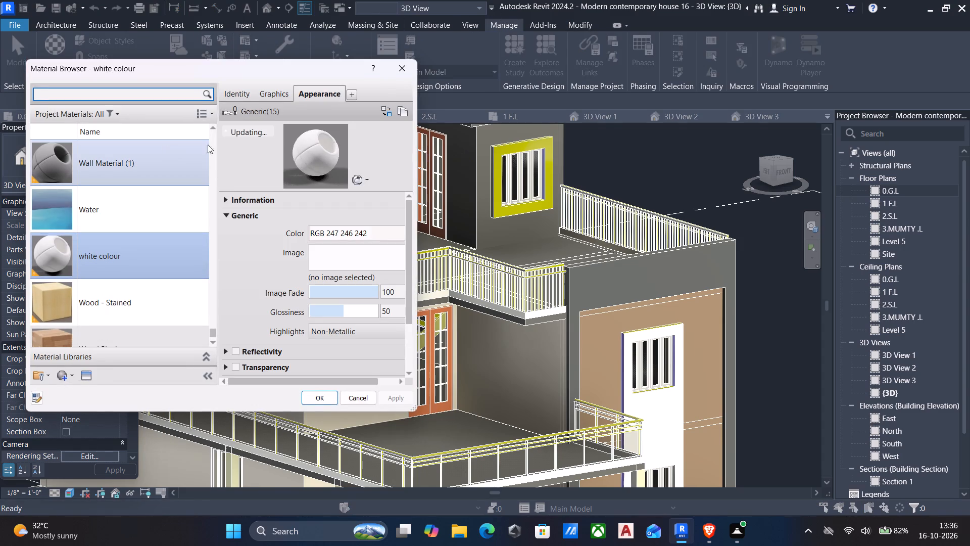
scroll(80, 271, down, 5)
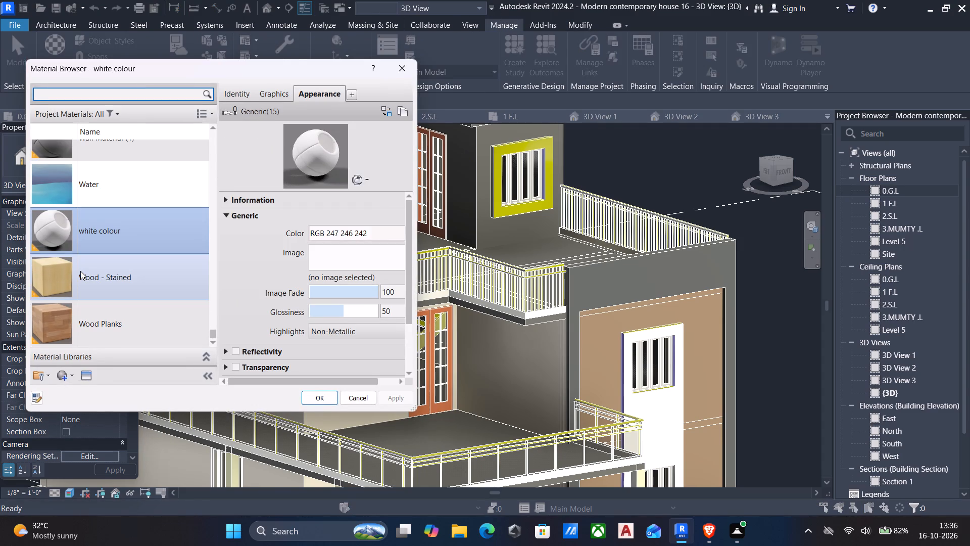
scroll(80, 271, down, 1)
scroll(80, 271, up, 5)
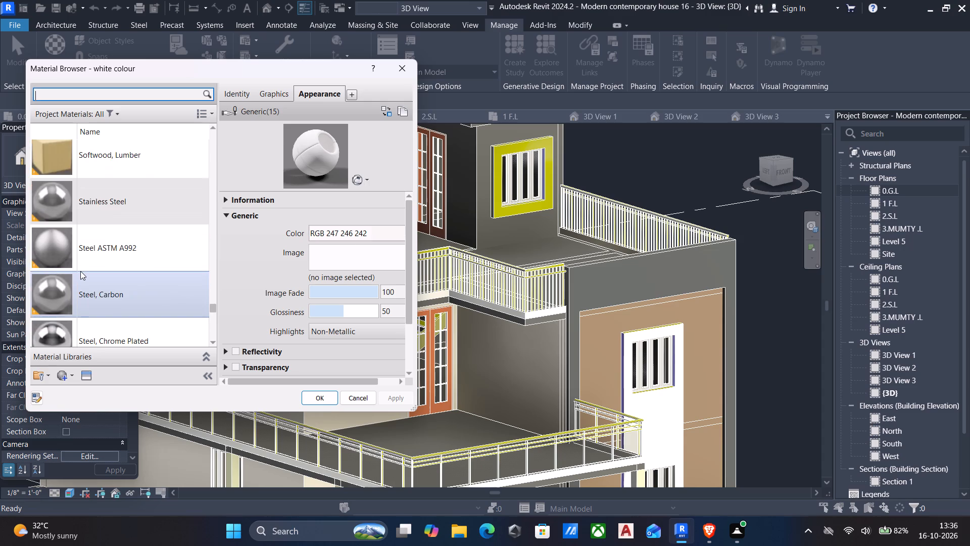
scroll(83, 271, up, 15)
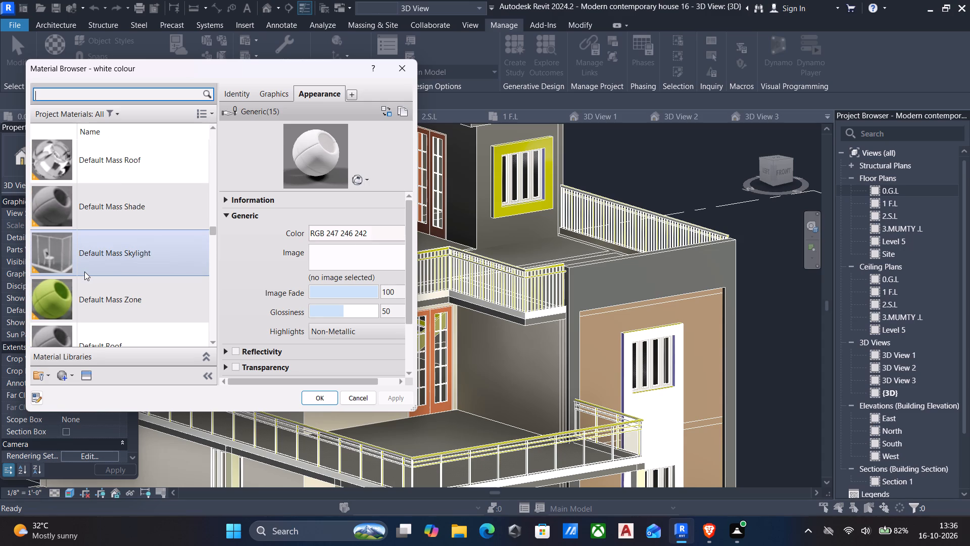
scroll(84, 271, down, 2)
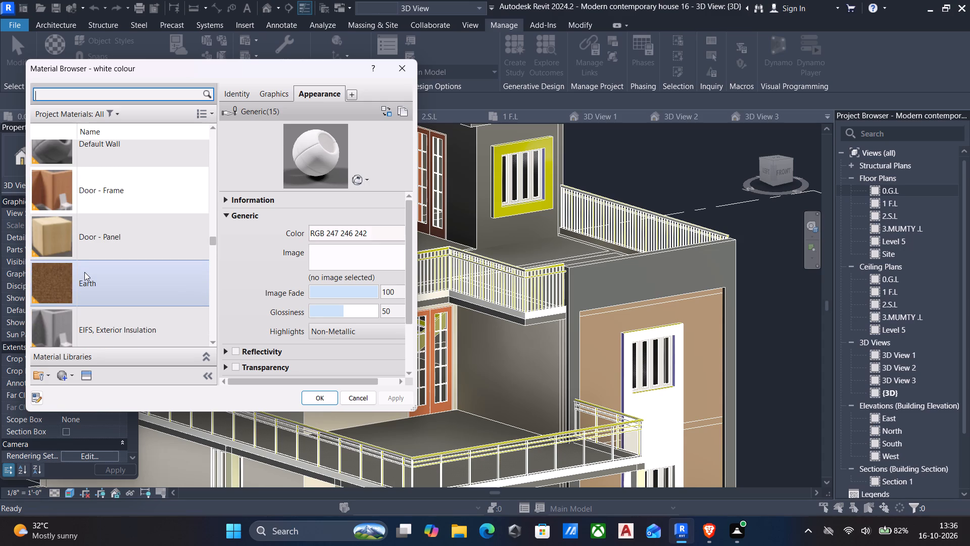
scroll(84, 272, down, 1)
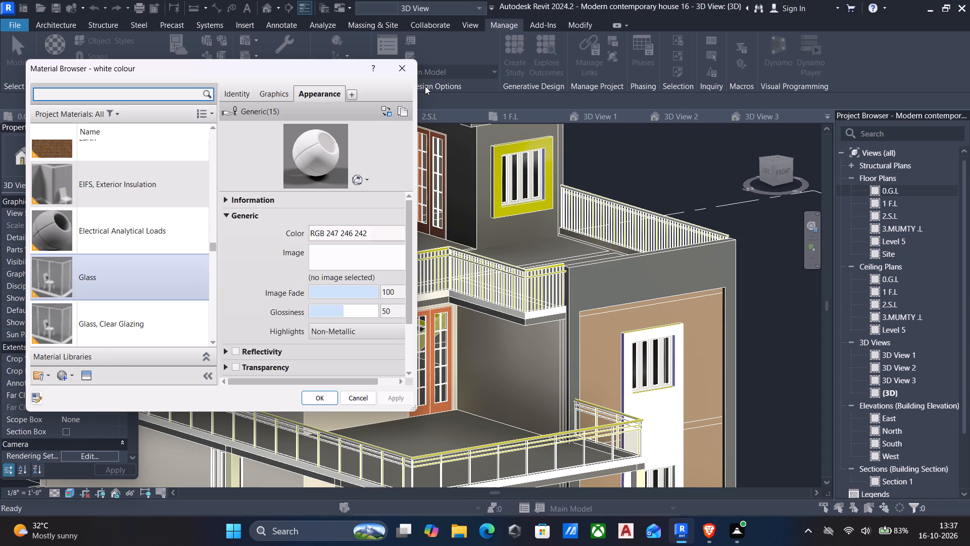
click(405, 65)
Find the "Main wall" material and paint it on the stair tower's window wall and door wall.
scroll(482, 271, down, 3)
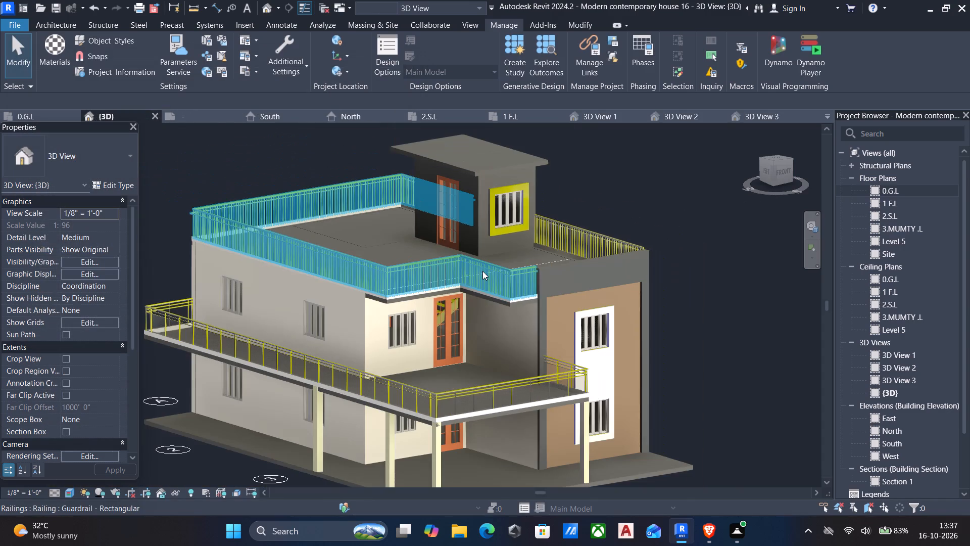
text(pt)
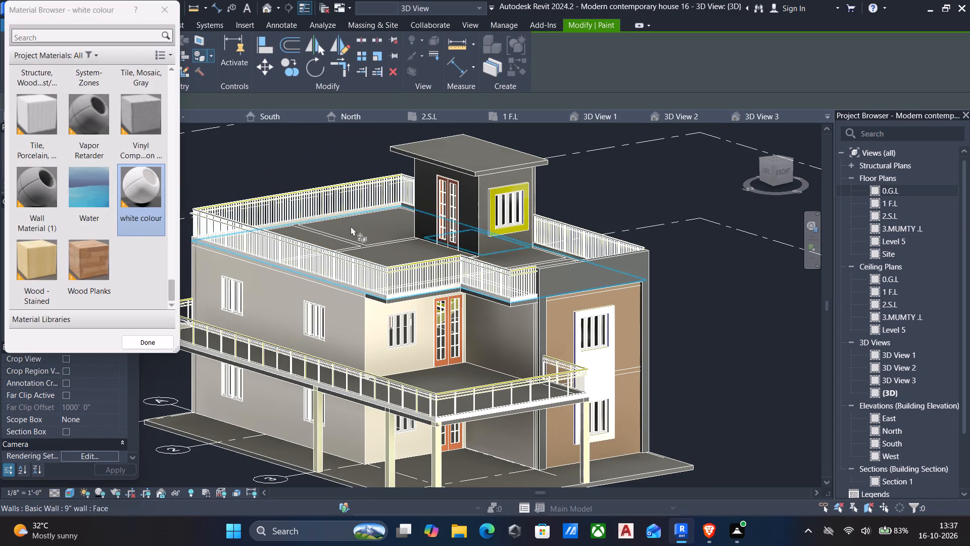
click(130, 36)
text(wall)
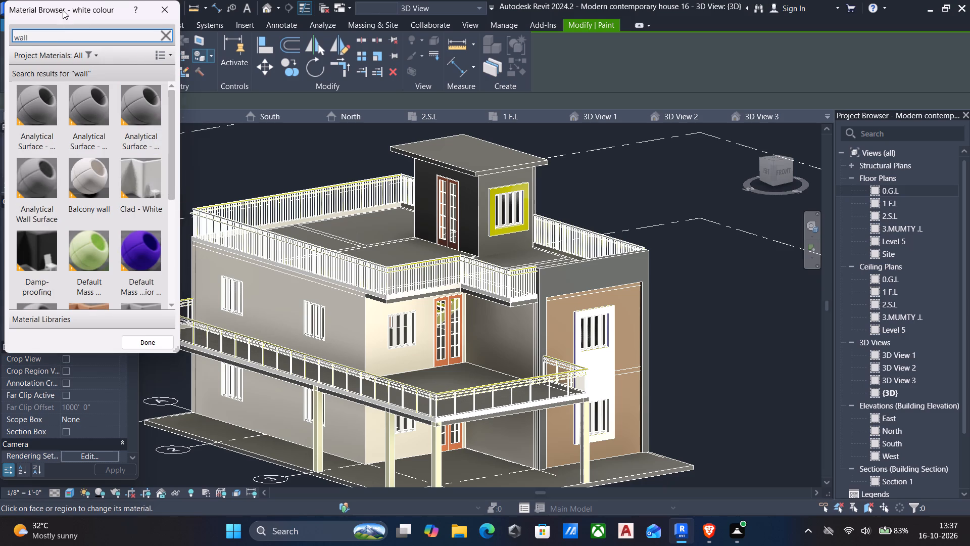
drag(64, 39, 0, 19)
text(main wall)
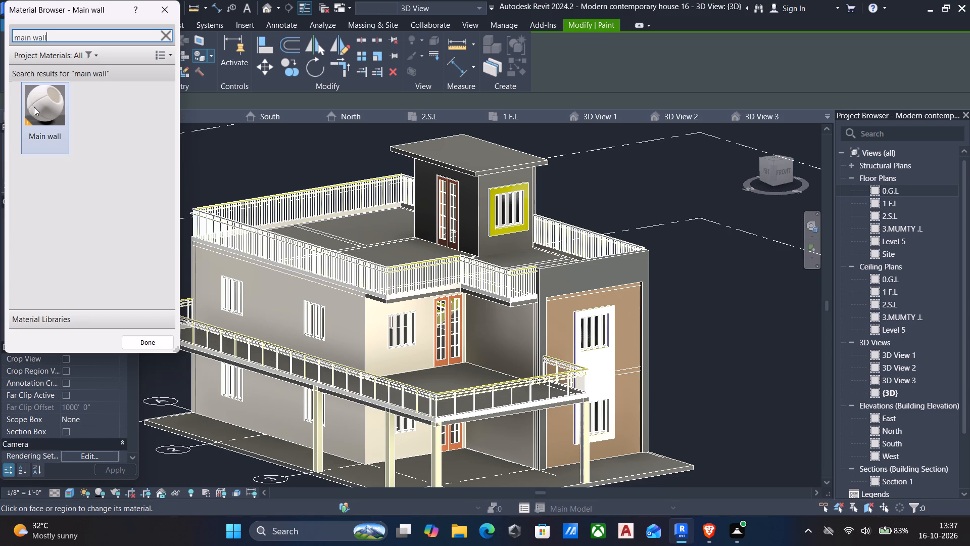
click(34, 107)
click(495, 244)
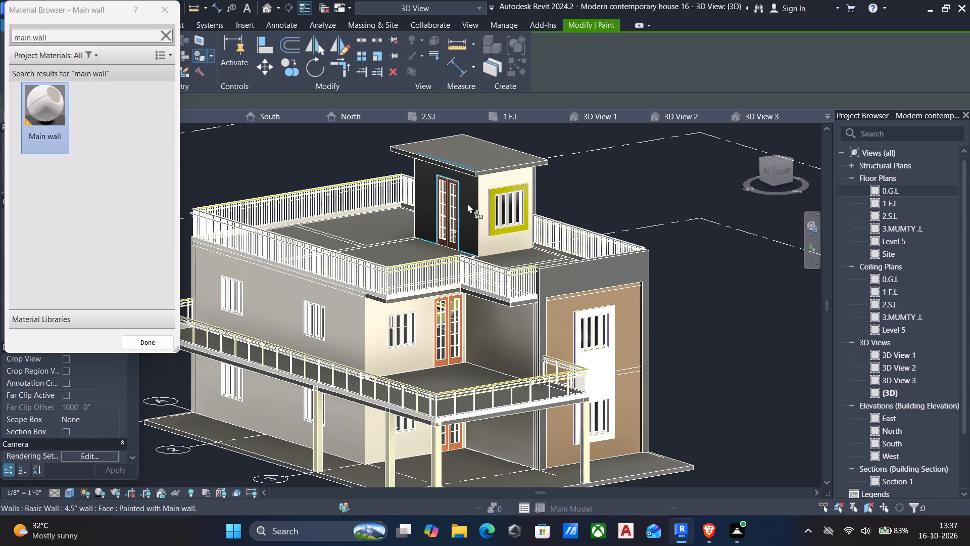
click(424, 174)
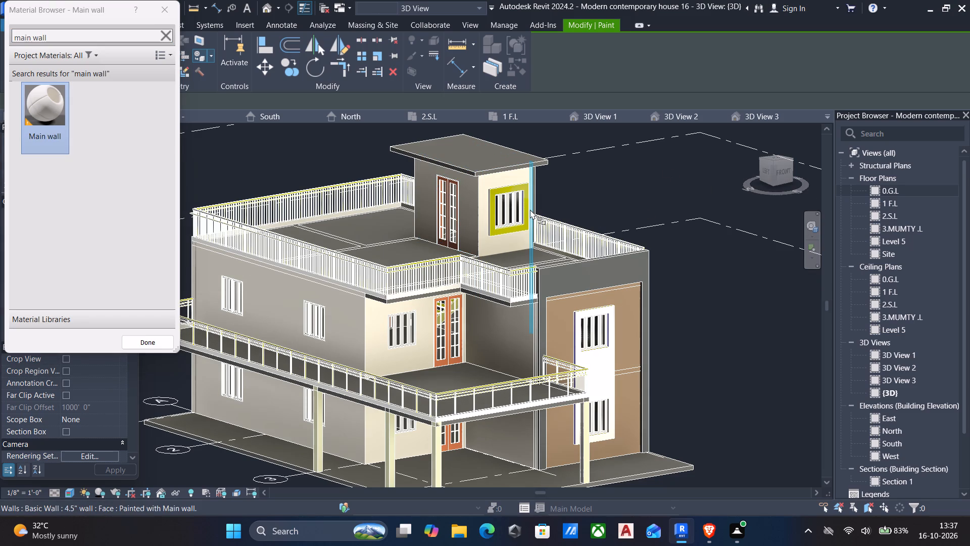
Paint the stair tower's tall outer side wall, on the side opposite the balcony, with "Main wall".
shift+middle_drag(530, 209, 413, 229)
scroll(508, 201, up, 9)
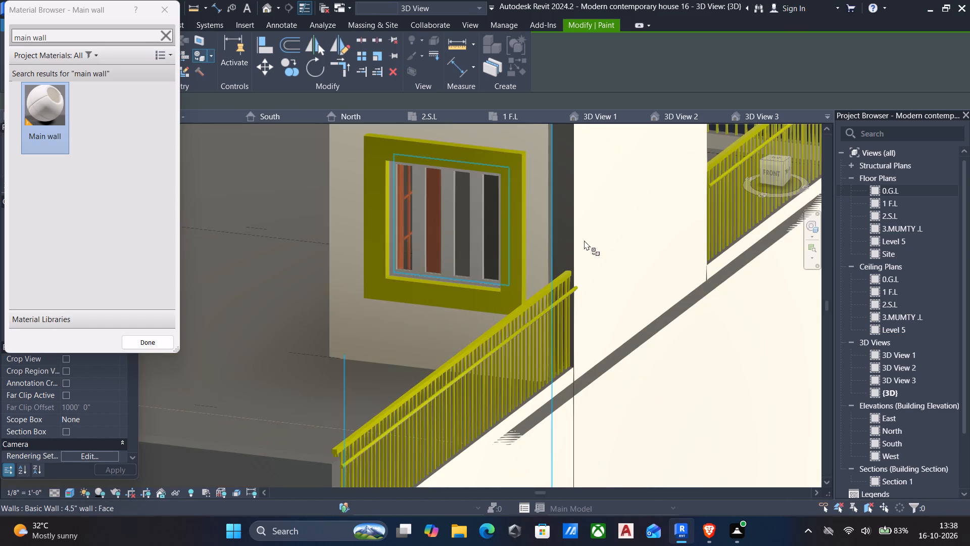
click(569, 235)
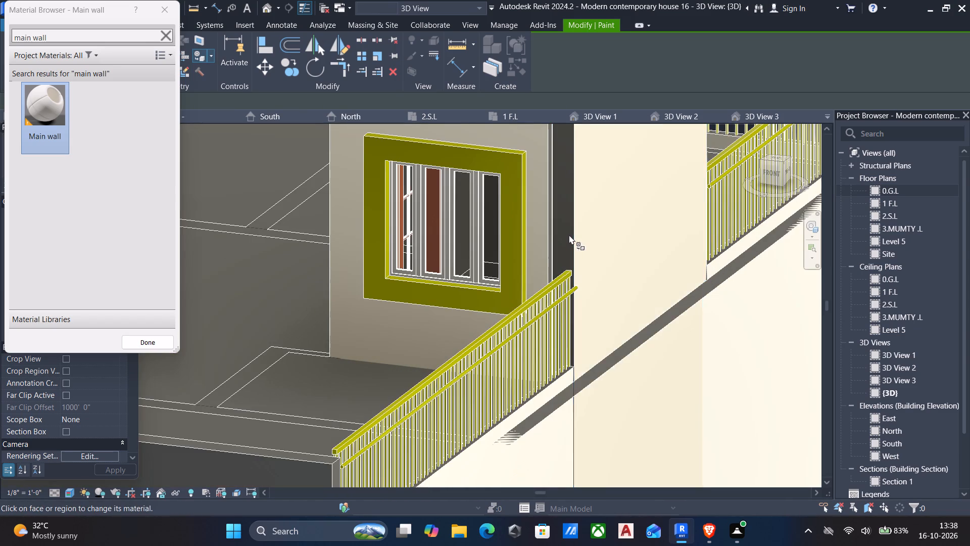
Paint the narrow return face beside the stair tower's yellow-framed window wall with "Main wall".
scroll(569, 235, down, 3)
scroll(567, 168, down, 4)
shift+middle_drag(568, 181, 573, 169)
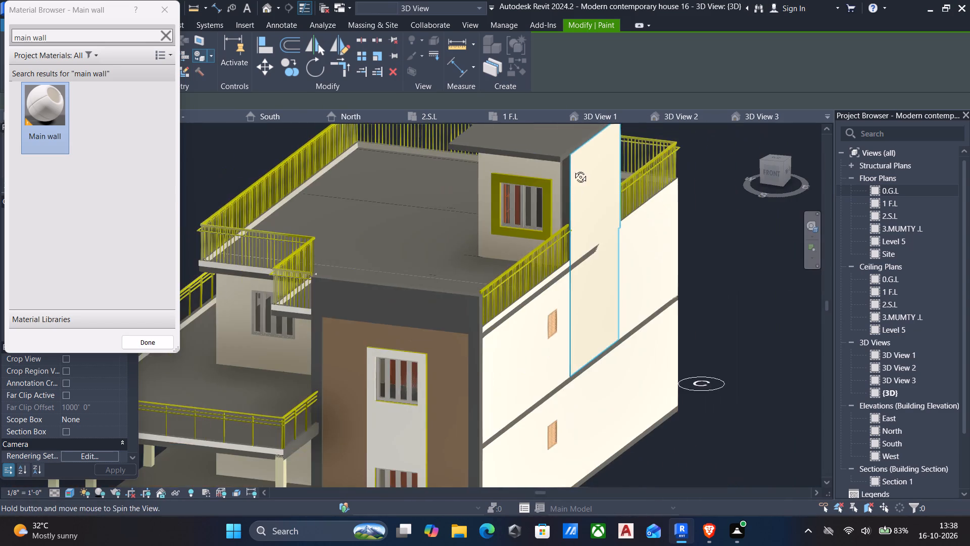
shift+middle_drag(573, 169, 635, 155)
scroll(624, 155, down, 1)
scroll(608, 185, up, 11)
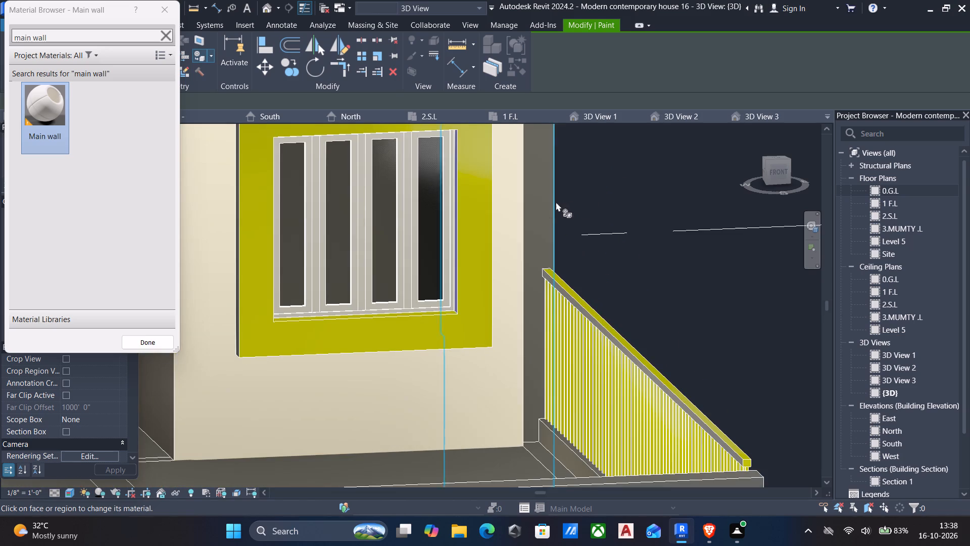
click(528, 212)
scroll(527, 214, down, 7)
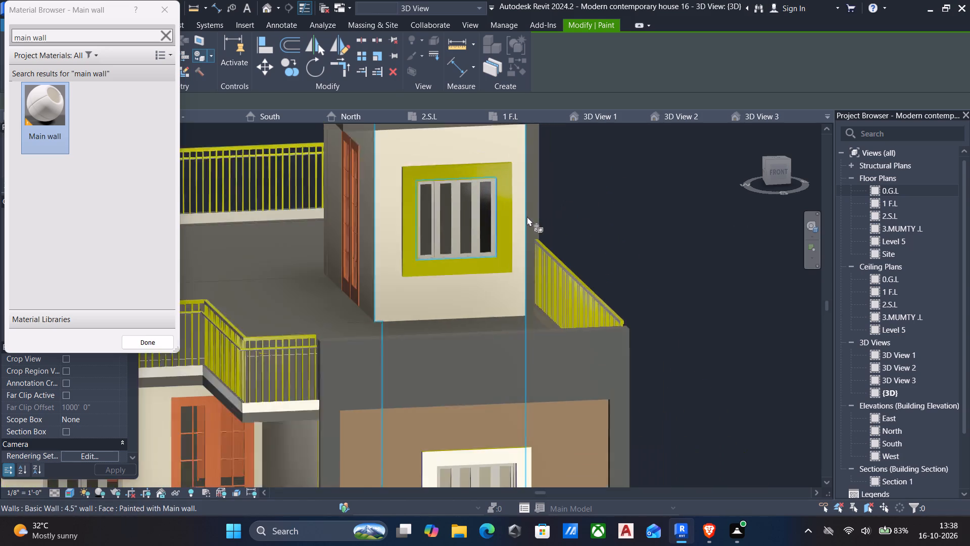
Paint the narrow 9" wall face at the stair tower's corner, between the window wall and outer side wall, with "Main wall".
shift+middle_drag(525, 245, 493, 266)
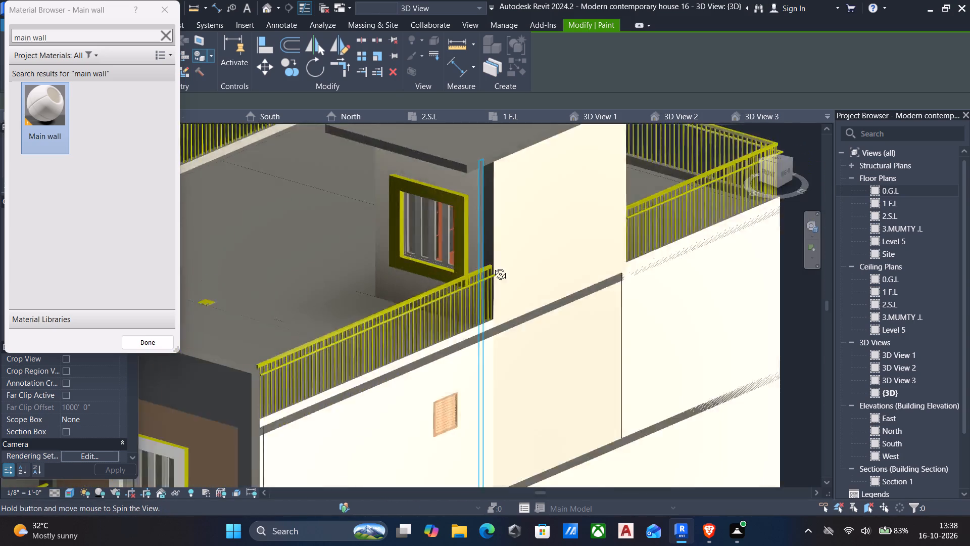
shift+middle_drag(493, 266, 542, 258)
scroll(542, 258, down, 4)
scroll(539, 232, up, 4)
scroll(536, 302, up, 5)
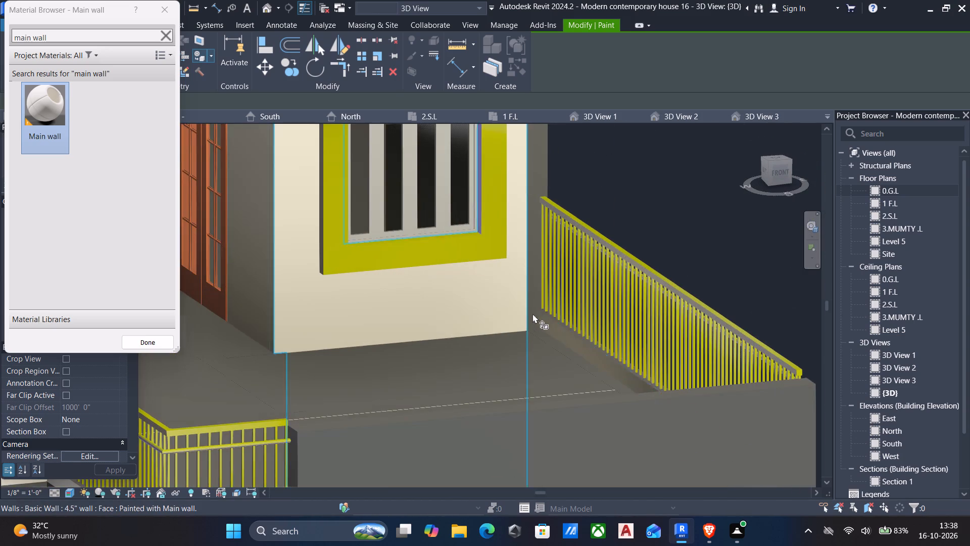
scroll(535, 305, up, 4)
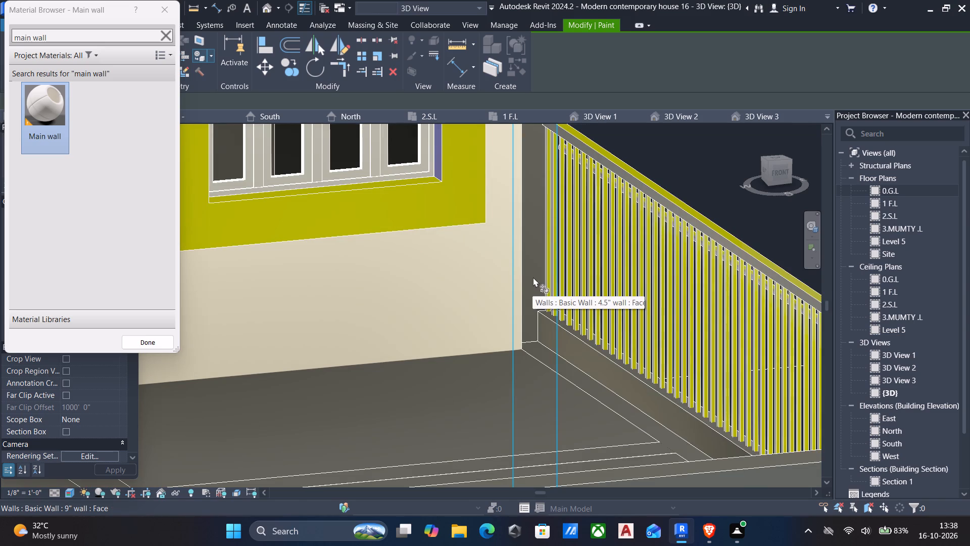
shift+middle_drag(533, 275, 484, 288)
scroll(484, 288, down, 5)
middle_drag(502, 213, 506, 291)
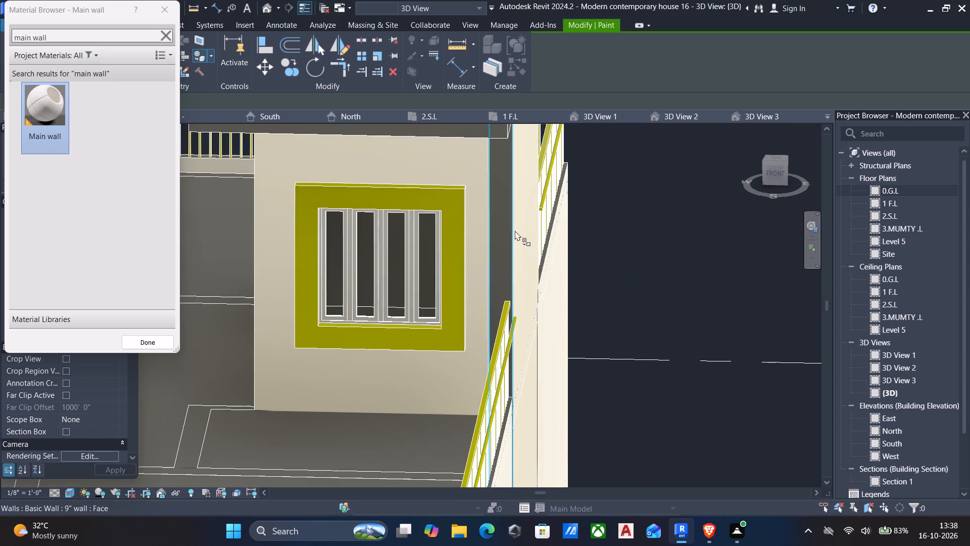
click(508, 206)
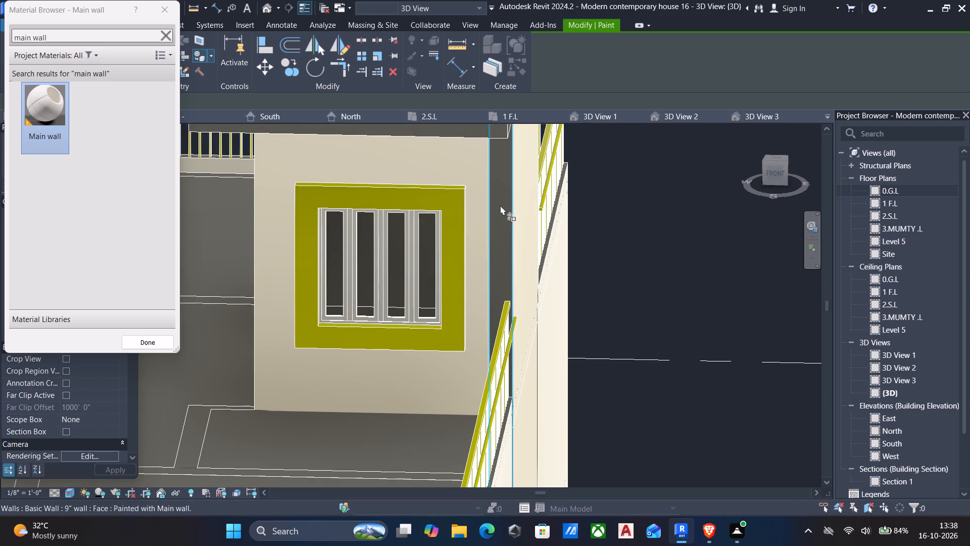
shift+middle_drag(500, 205, 437, 217)
click(451, 192)
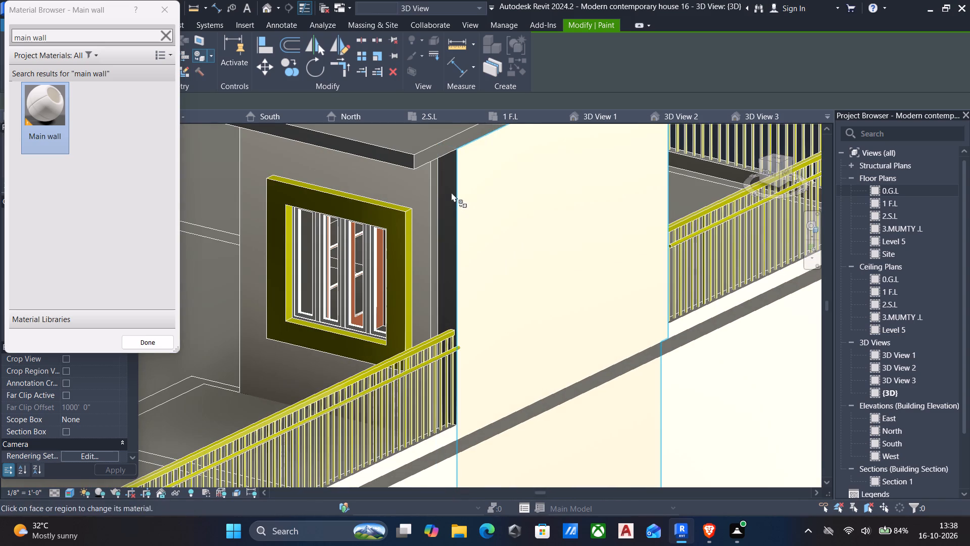
scroll(434, 193, up, 4)
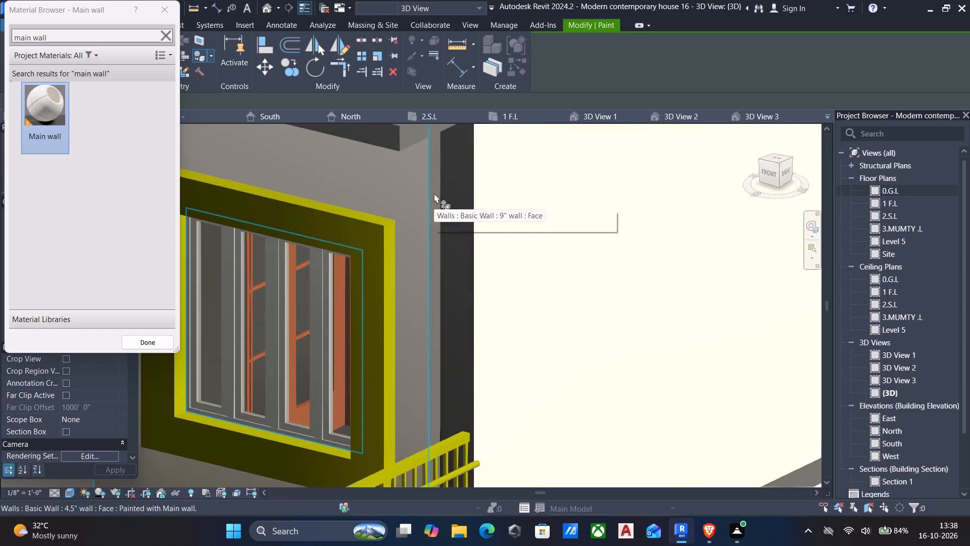
Paint the stair tower's rear wall above the roof terrace with "Main wall".
scroll(441, 206, down, 12)
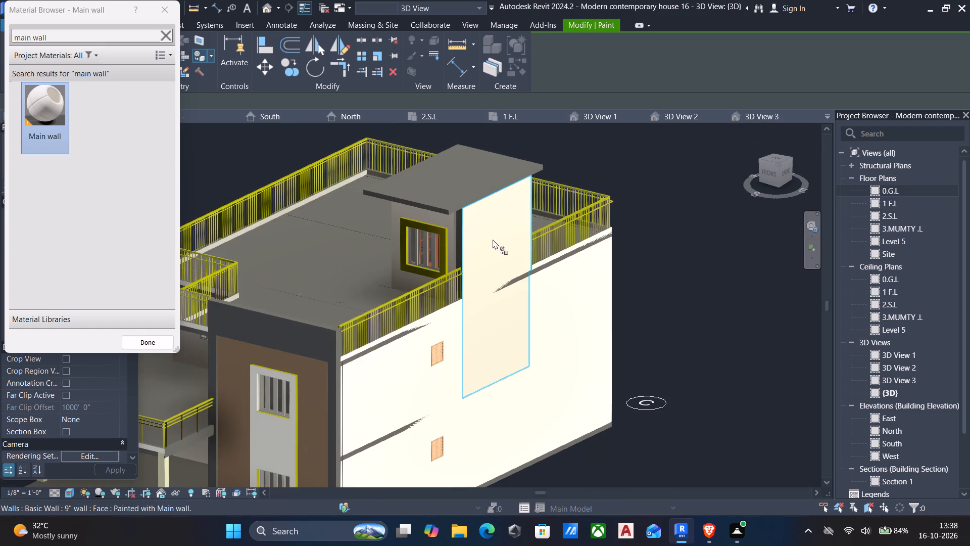
shift+middle_drag(529, 244, 334, 250)
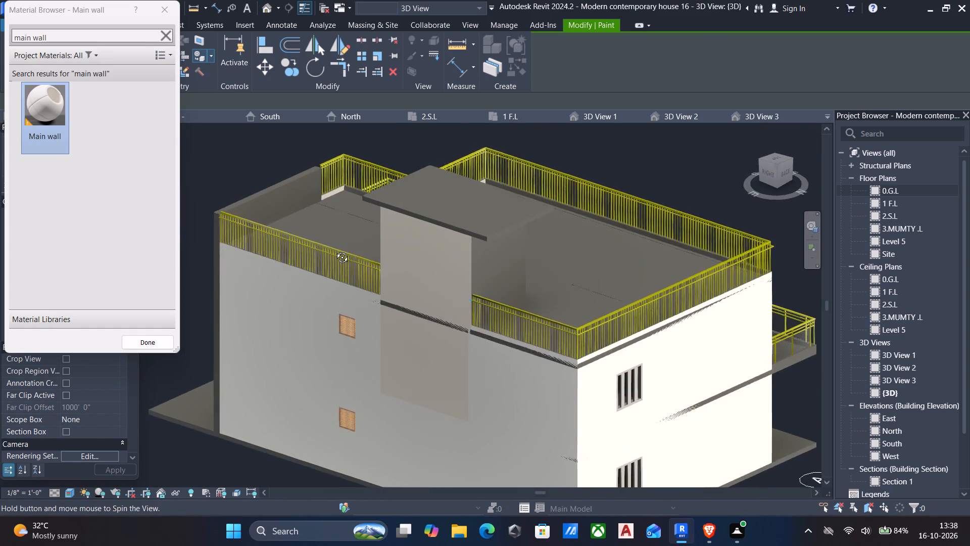
shift+middle_drag(334, 250, 327, 240)
click(470, 240)
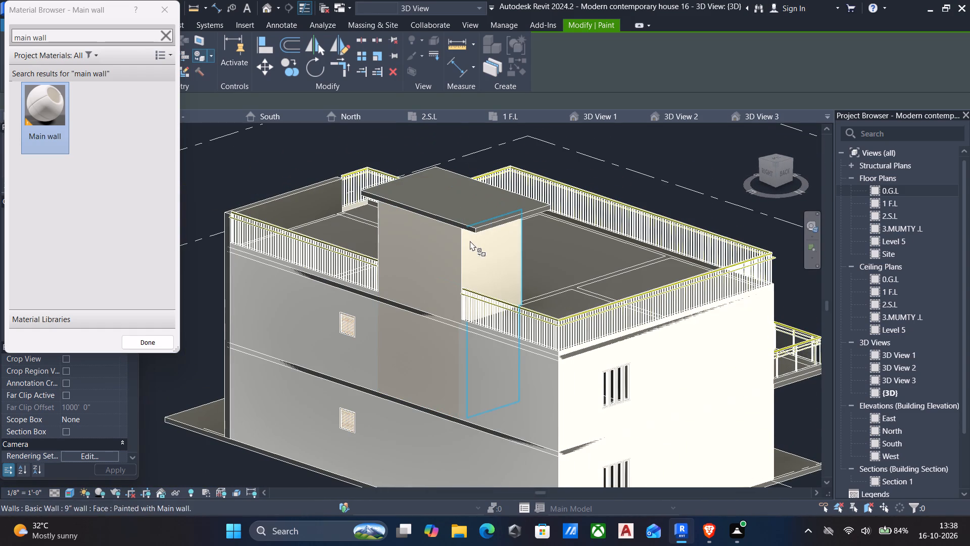
scroll(469, 248, down, 3)
shift+middle_drag(470, 250, 697, 214)
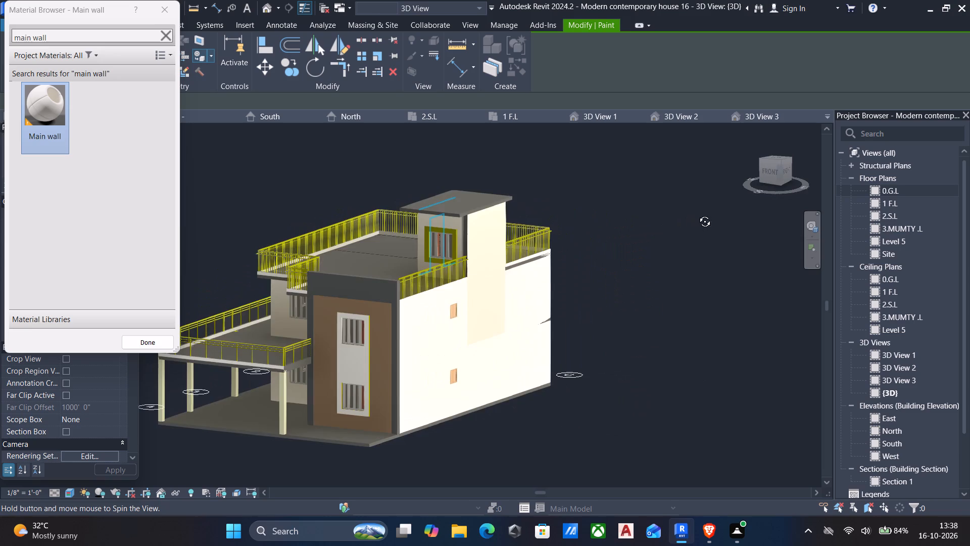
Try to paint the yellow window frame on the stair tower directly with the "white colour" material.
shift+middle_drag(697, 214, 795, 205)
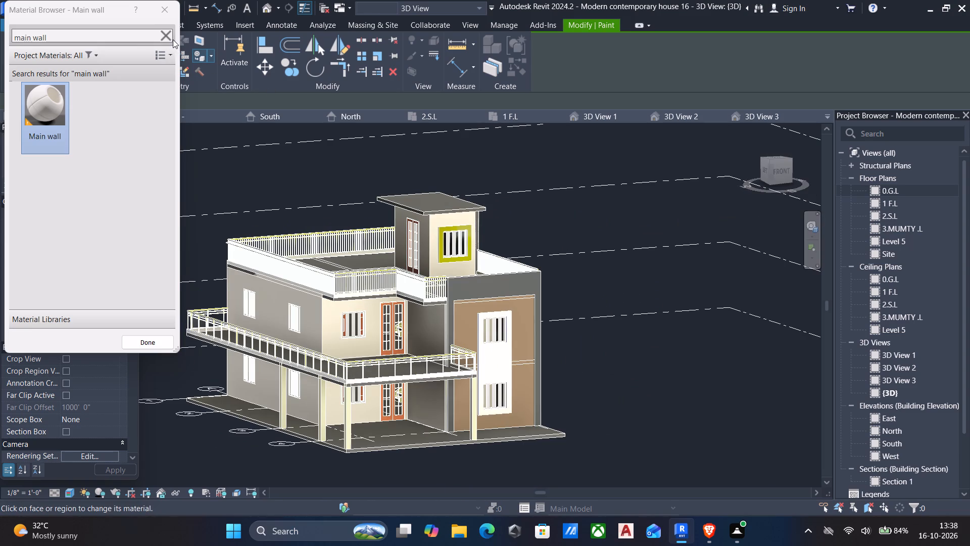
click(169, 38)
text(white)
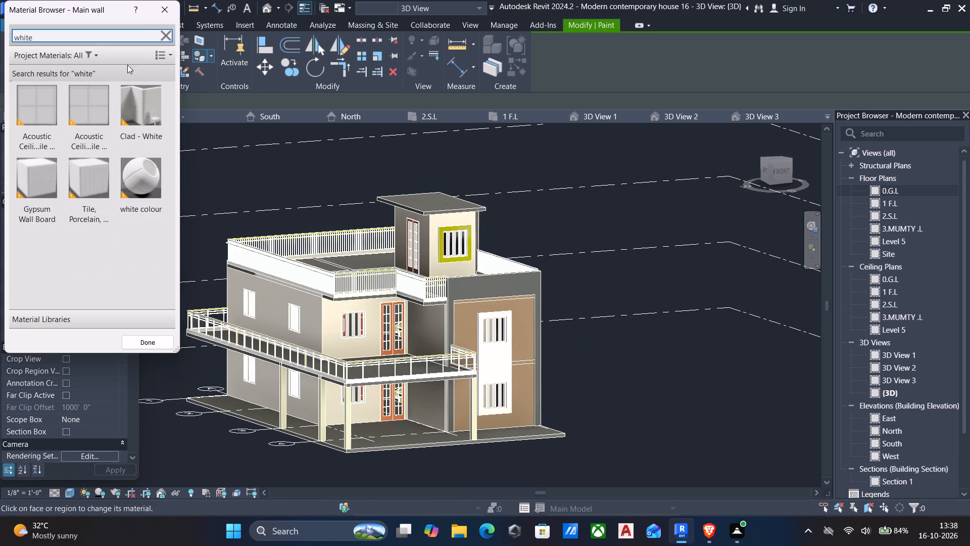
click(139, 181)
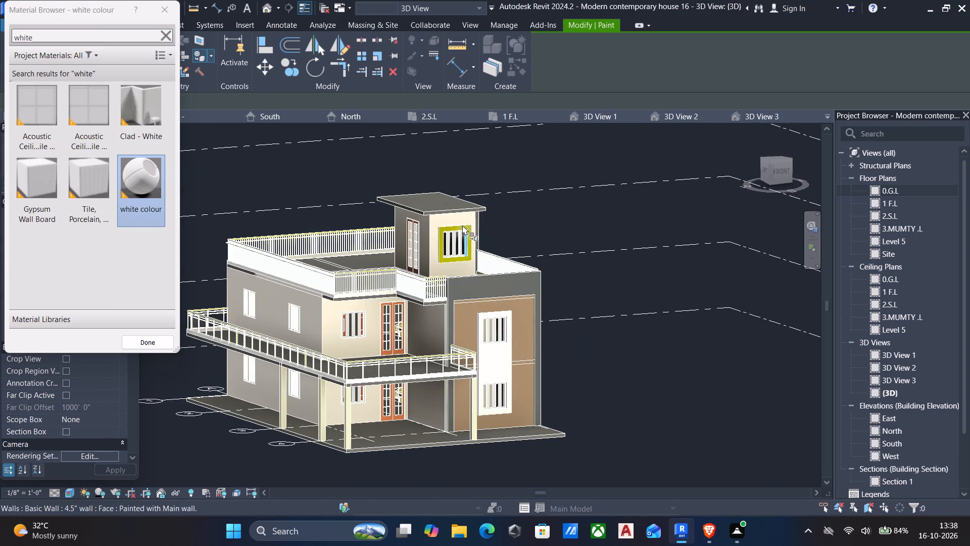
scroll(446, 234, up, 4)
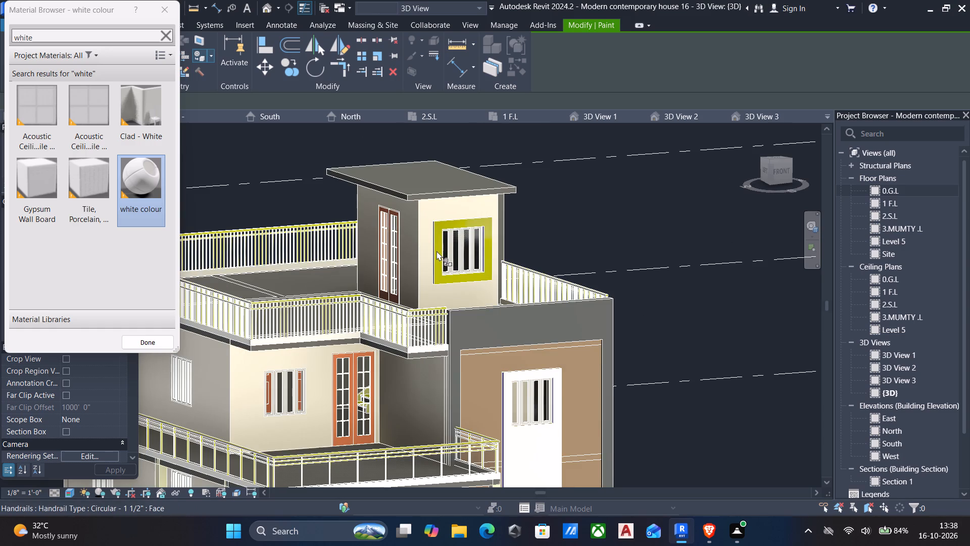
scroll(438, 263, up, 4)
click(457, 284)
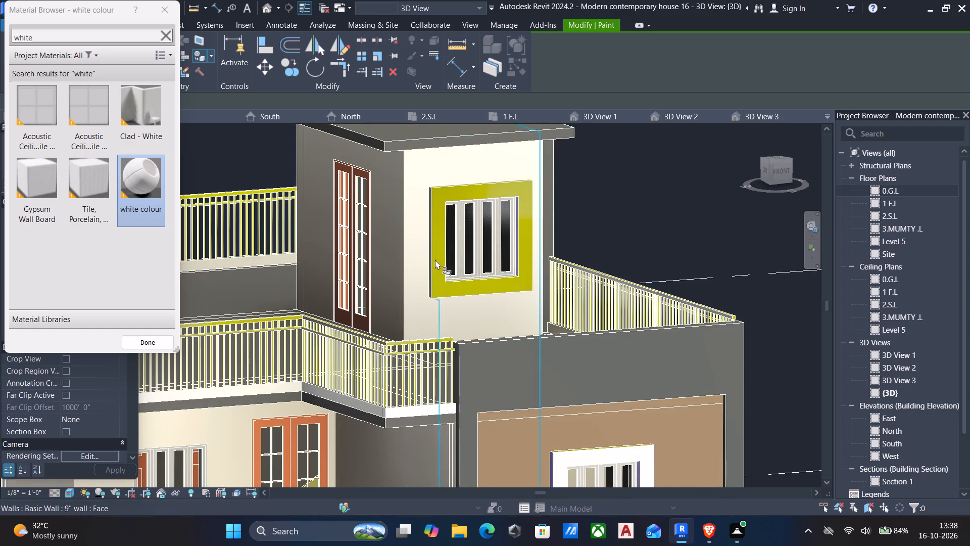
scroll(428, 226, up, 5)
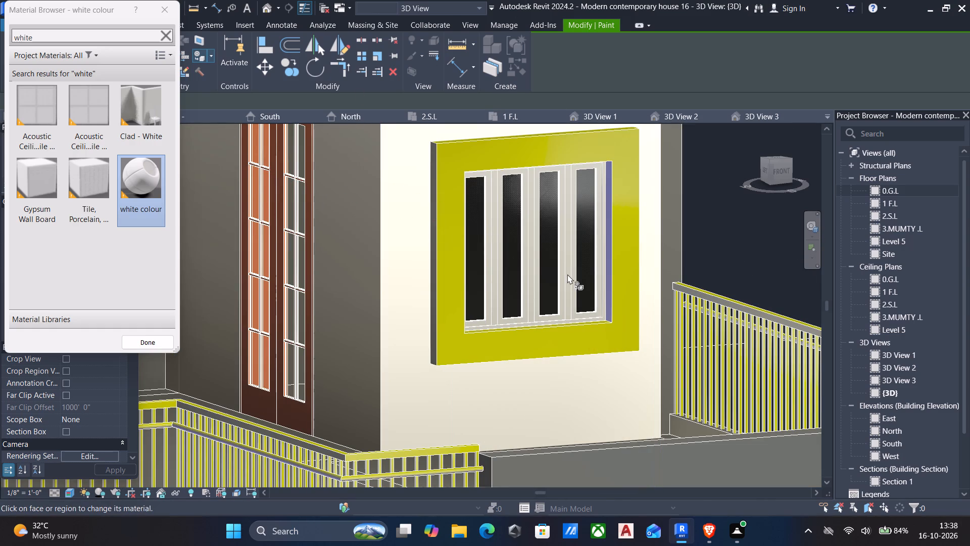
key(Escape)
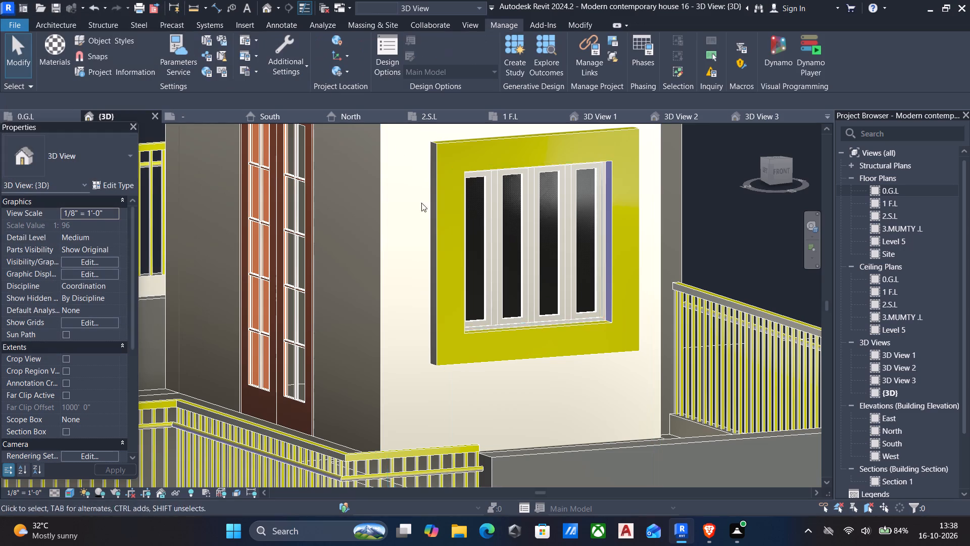
Open the stair tower's yellow window frame for in-place editing and paint its front face with "white colour".
click(440, 275)
click(540, 47)
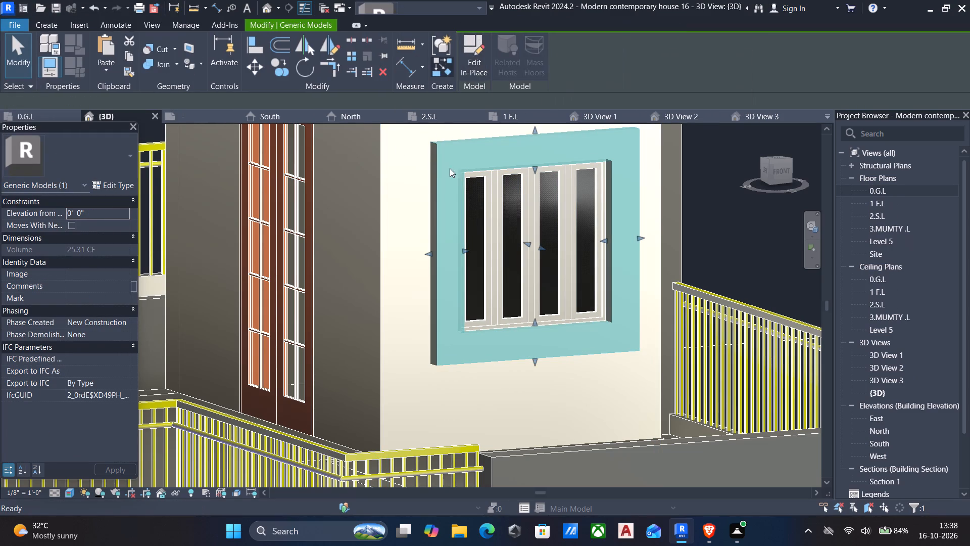
text(pt)
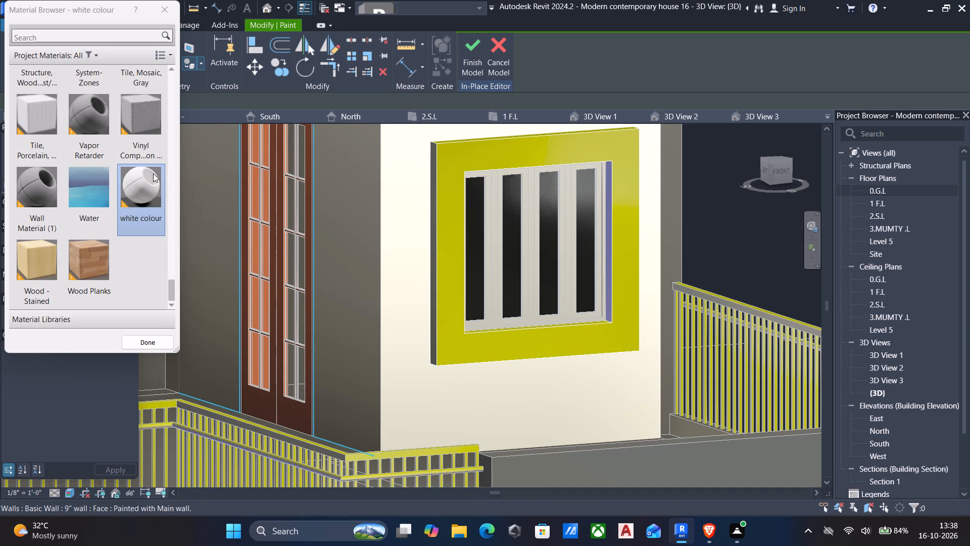
click(152, 173)
click(441, 196)
Paint the window frame's top face, outer side face nearest the tower door, and lower inner sill with "white colour".
scroll(483, 228, down, 1)
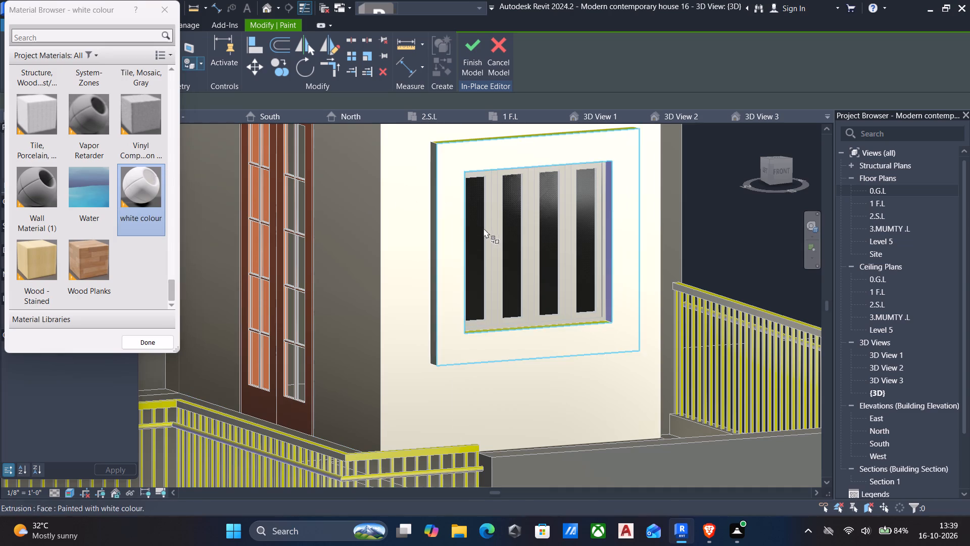
scroll(483, 228, down, 5)
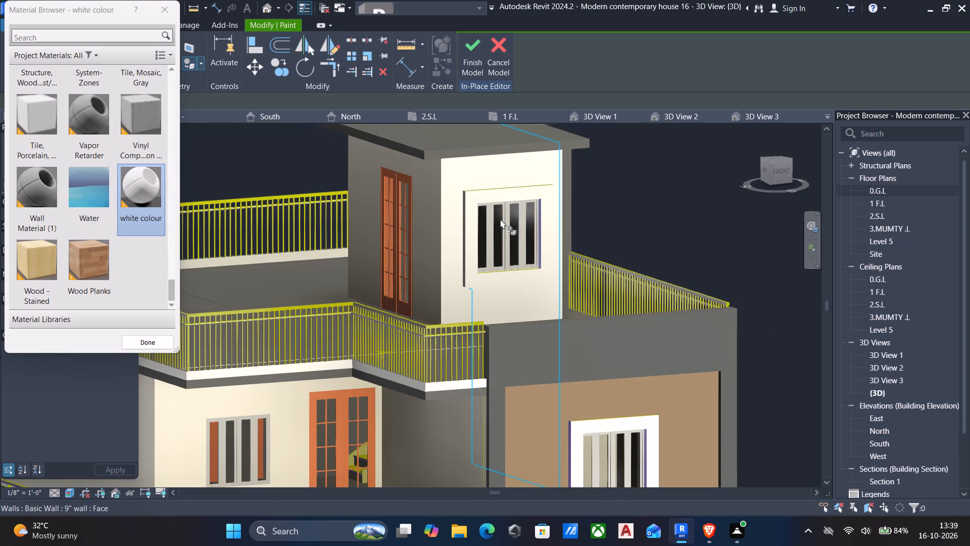
shift+middle_drag(497, 219, 588, 213)
scroll(509, 210, up, 4)
click(497, 220)
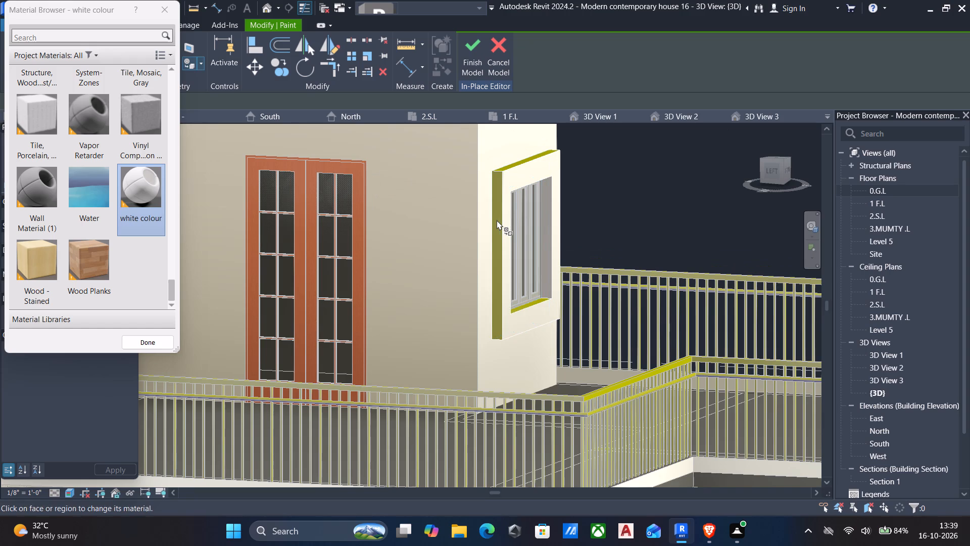
scroll(495, 170, up, 4)
click(495, 170)
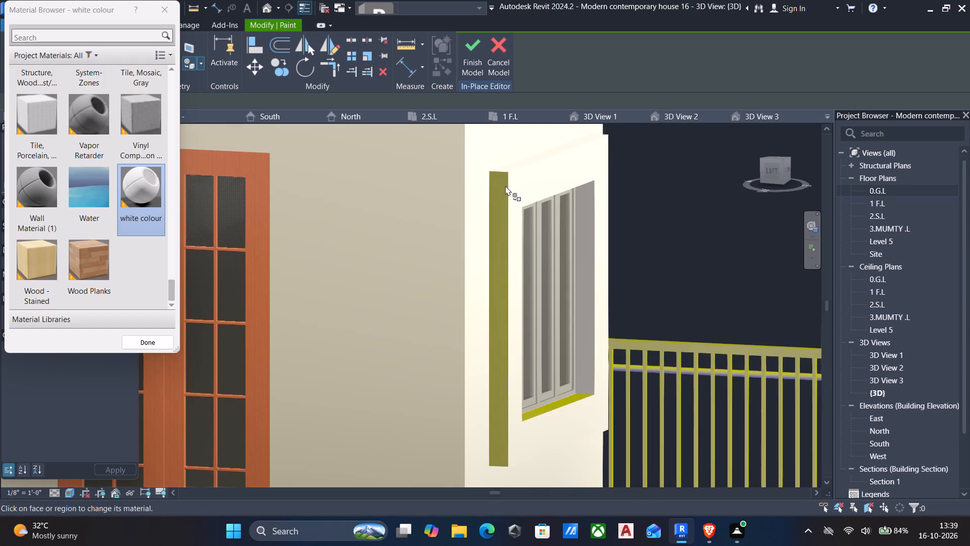
click(501, 226)
middle_drag(514, 319, 511, 301)
shift+middle_drag(514, 332, 514, 388)
click(572, 392)
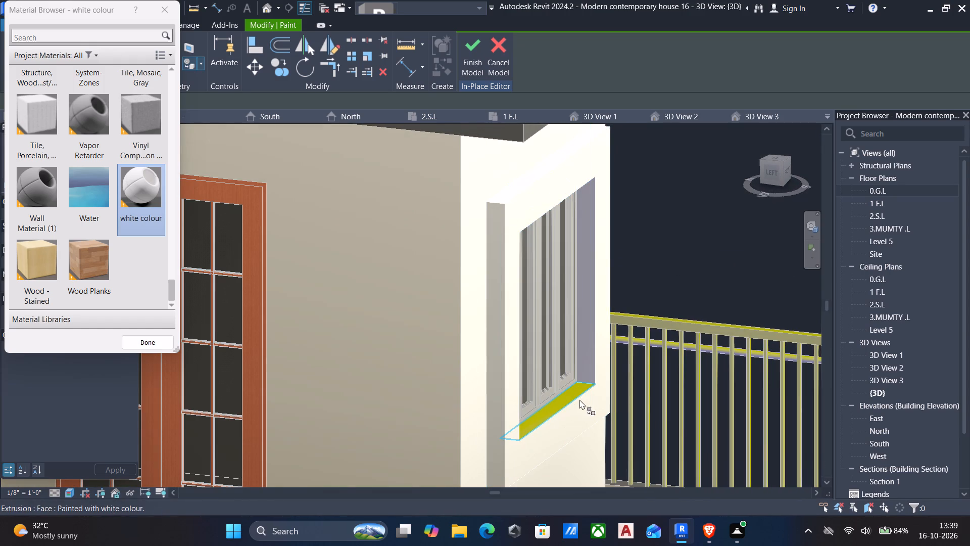
click(581, 381)
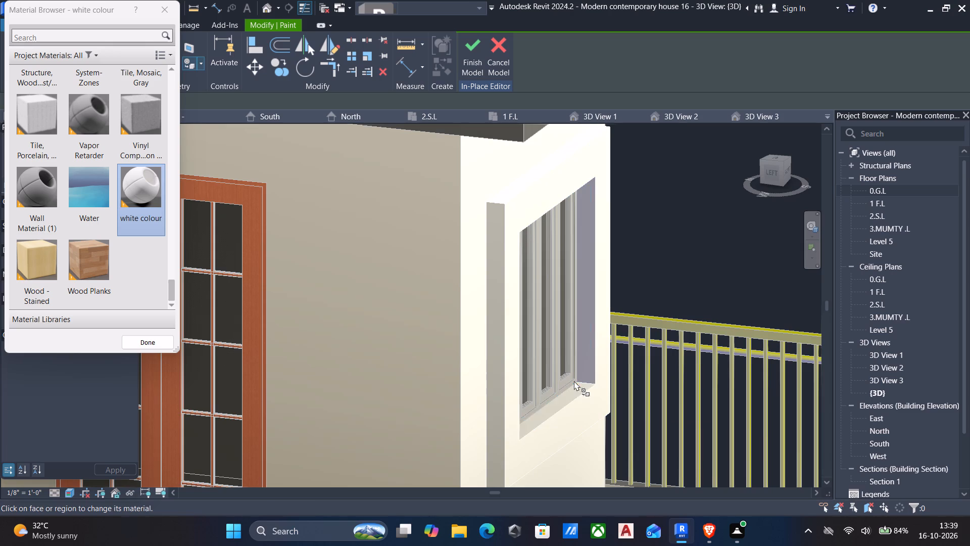
Paint the window frame's remaining yellow faces, the inner reveal on the door side and the opposite outer side, with "white colour".
middle_drag(570, 381, 522, 274)
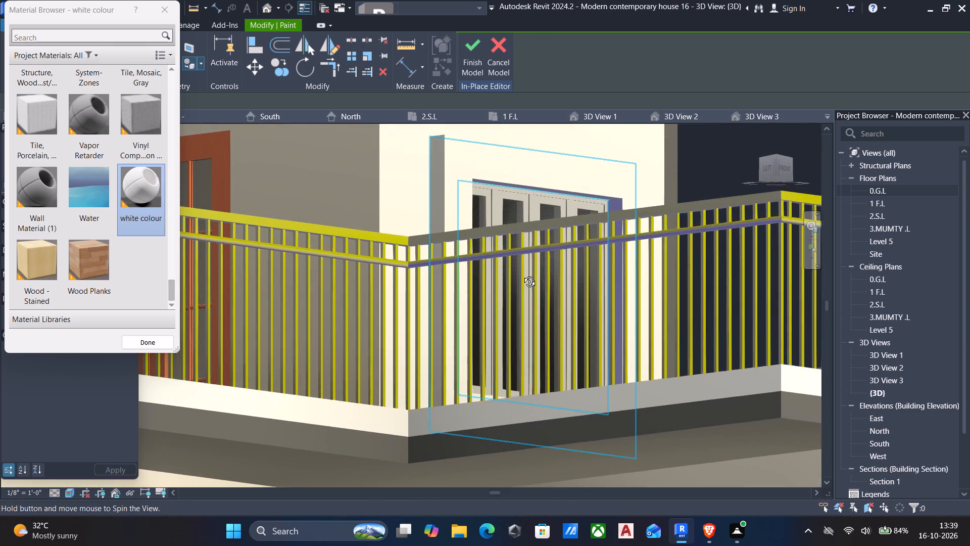
middle_drag(522, 274, 359, 347)
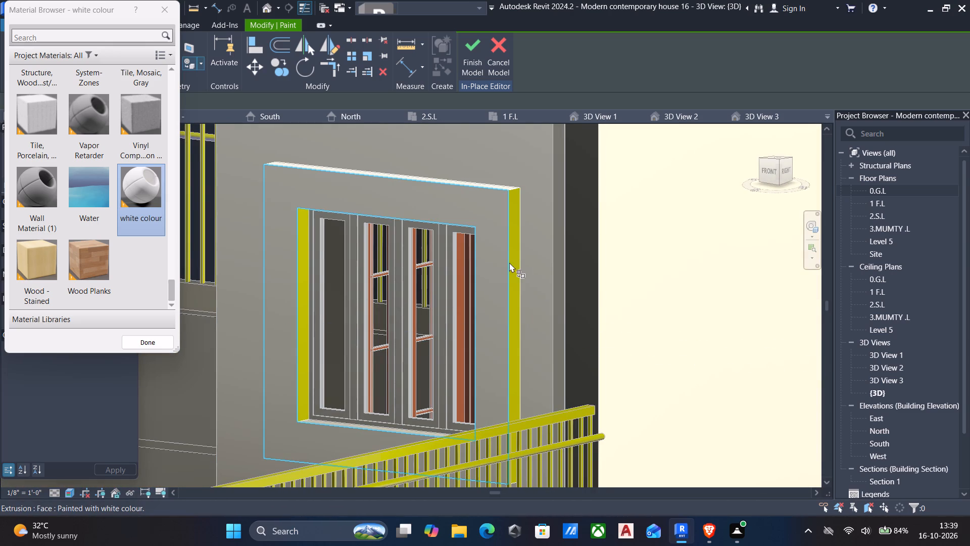
scroll(524, 275, up, 4)
middle_click(527, 268)
scroll(521, 275, down, 11)
shift+middle_drag(518, 275, 481, 293)
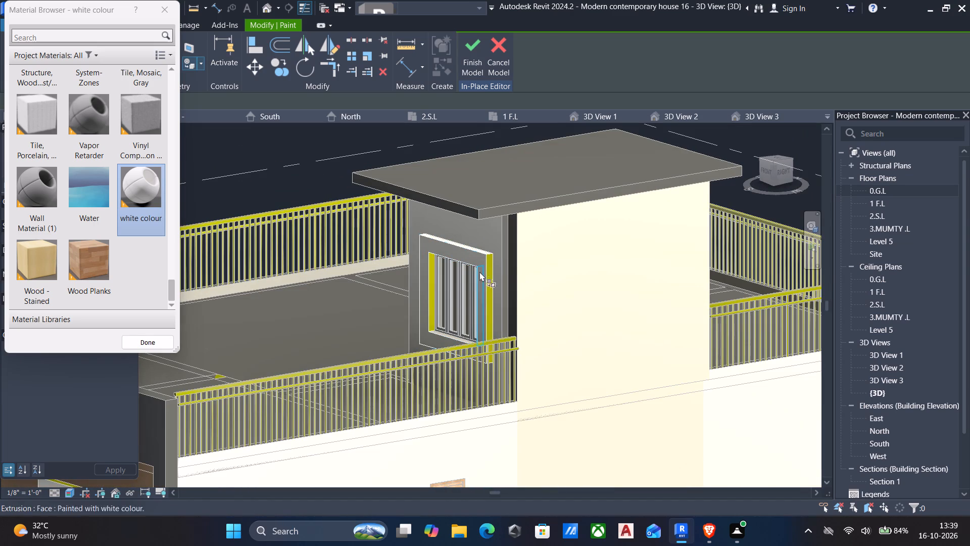
scroll(489, 256, up, 5)
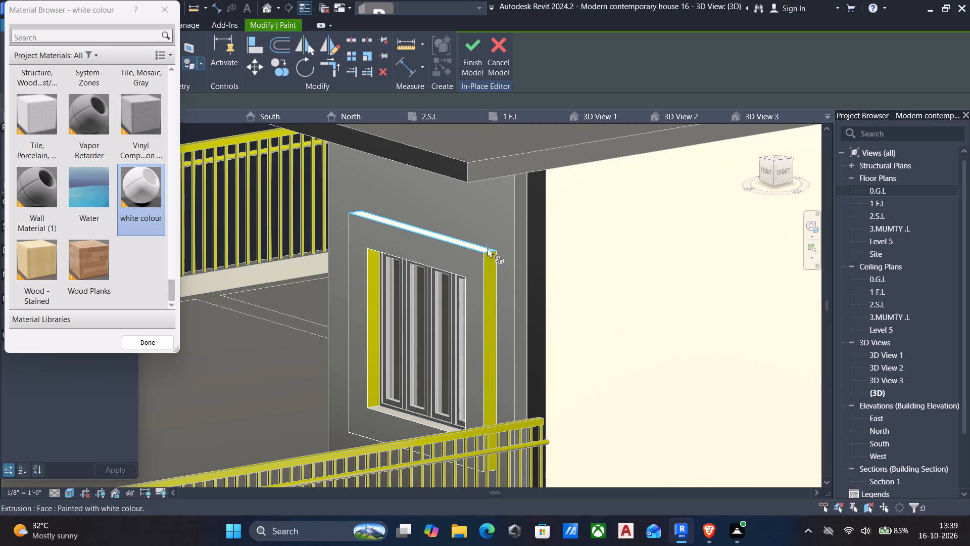
scroll(488, 272, down, 2)
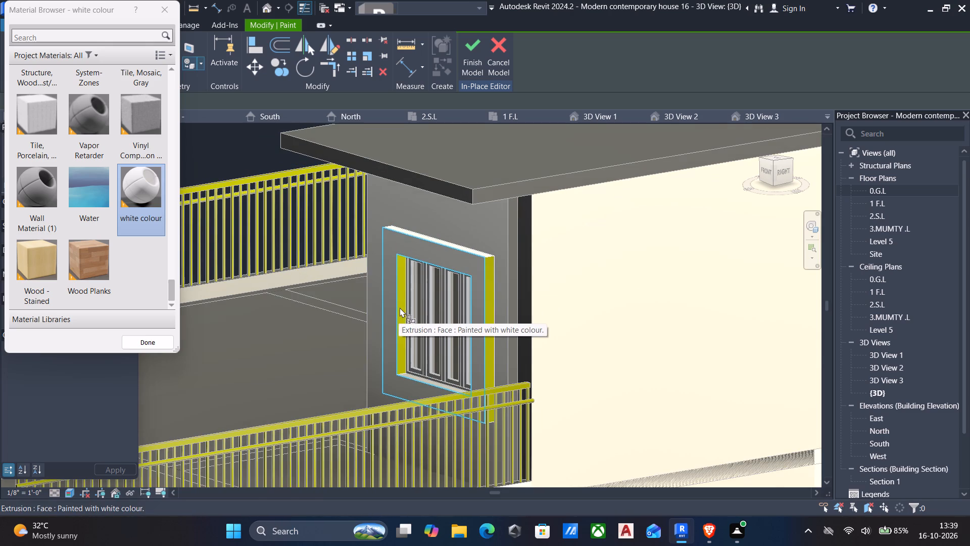
middle_drag(400, 307, 400, 359)
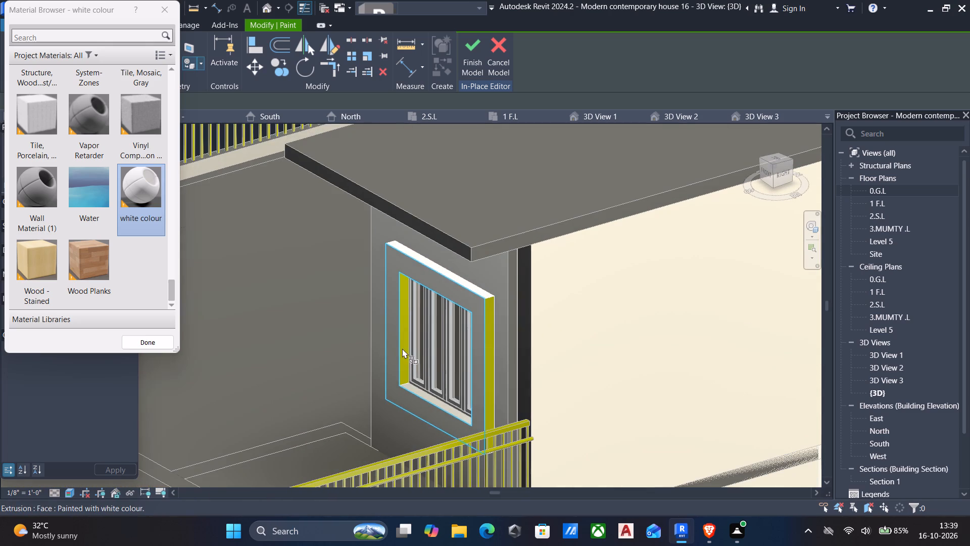
scroll(401, 315, up, 10)
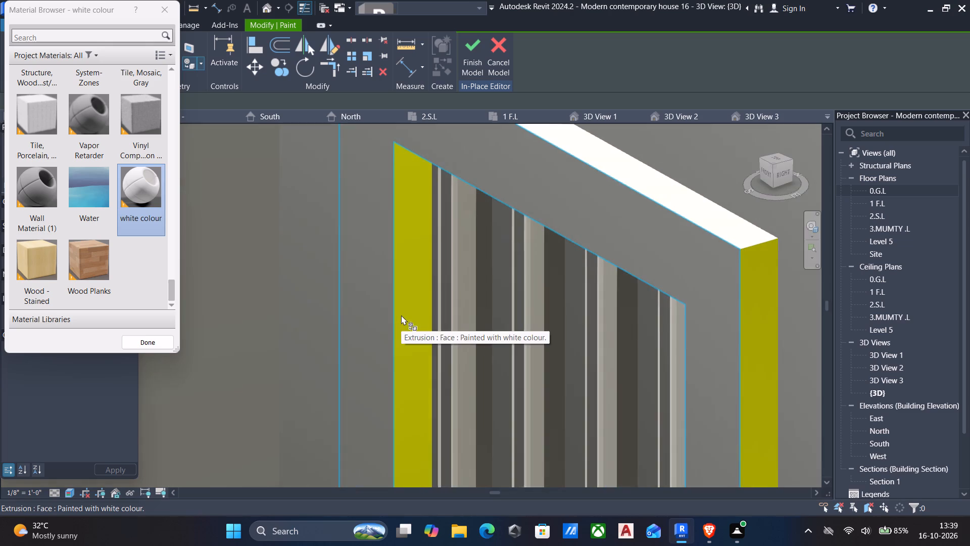
click(400, 308)
scroll(400, 308, down, 4)
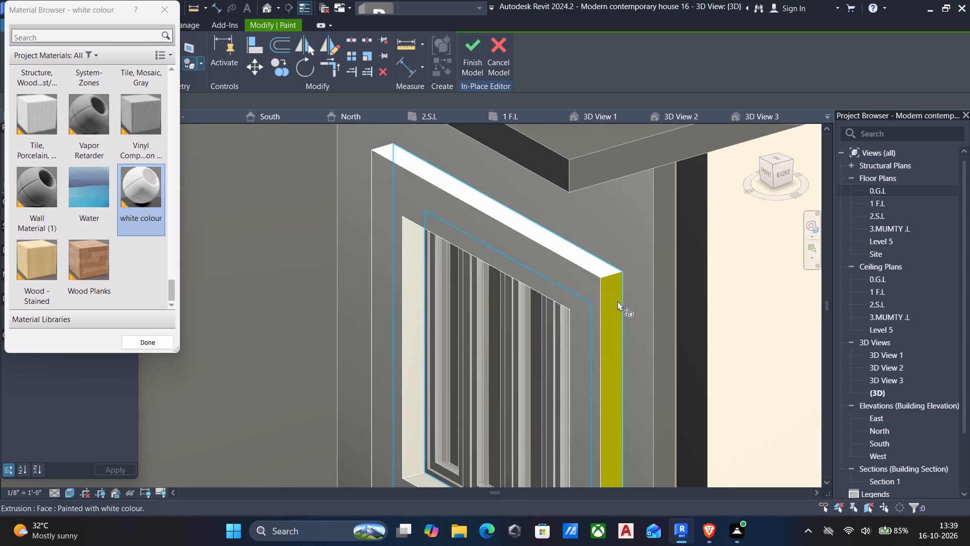
click(614, 282)
Check the repainted window frame from around the house and finish its in-place model.
scroll(568, 297, down, 6)
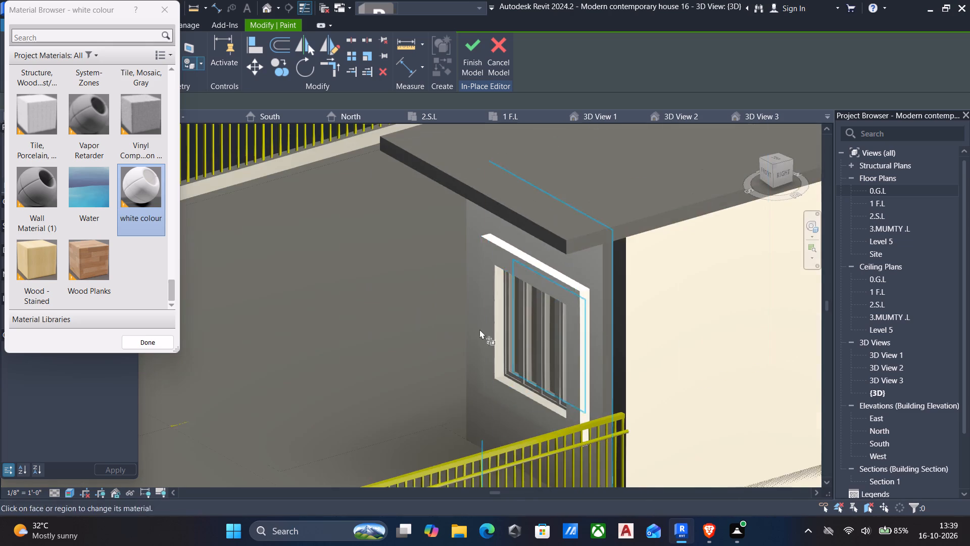
scroll(473, 330, down, 4)
shift+middle_drag(471, 327, 573, 306)
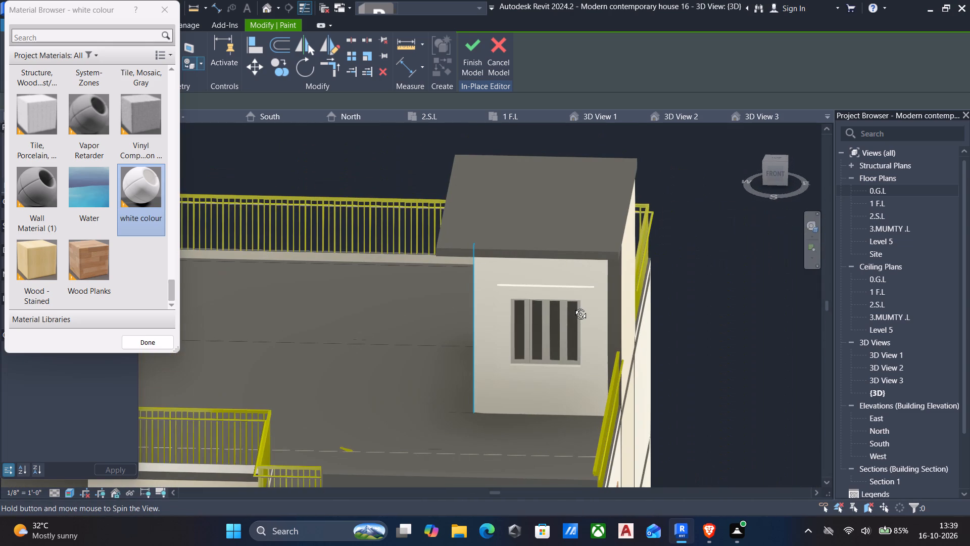
shift+middle_drag(573, 306, 722, 302)
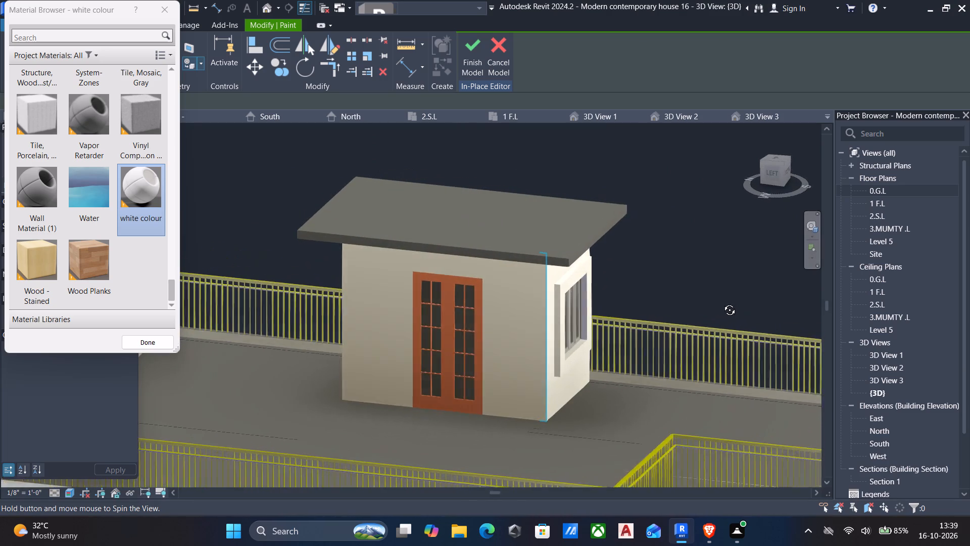
shift+middle_drag(722, 302, 705, 304)
scroll(705, 304, down, 5)
middle_drag(701, 334, 355, 181)
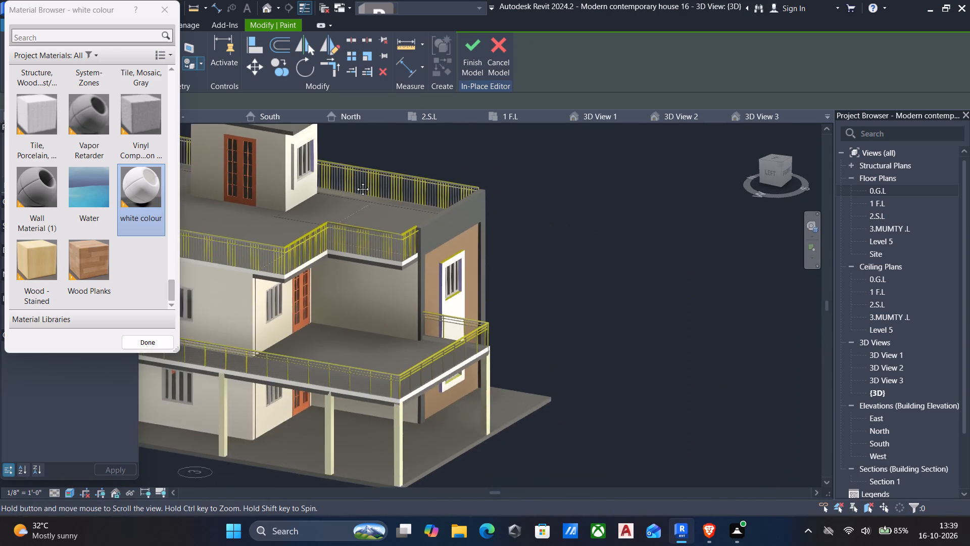
middle_drag(355, 181, 345, 181)
scroll(346, 183, down, 3)
middle_drag(405, 265, 591, 282)
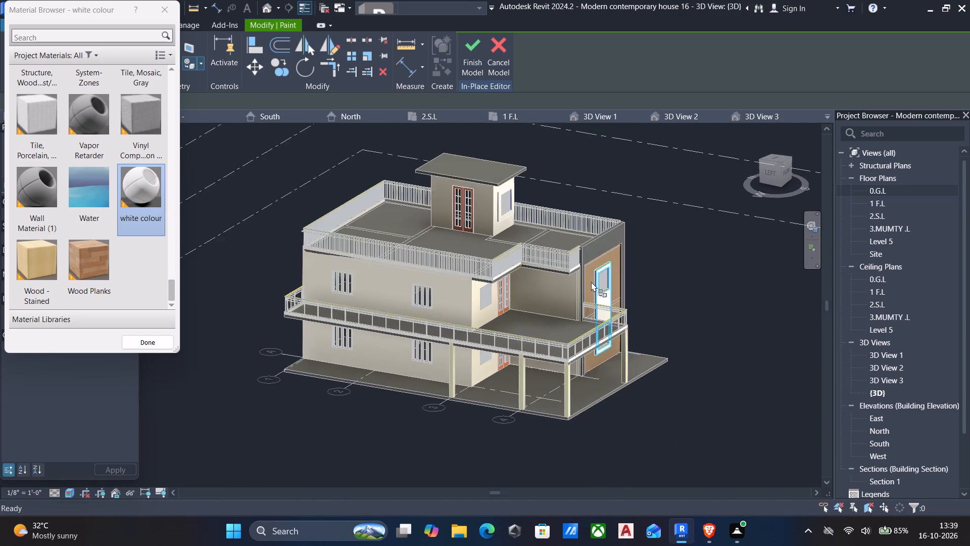
shift+middle_drag(591, 282, 550, 279)
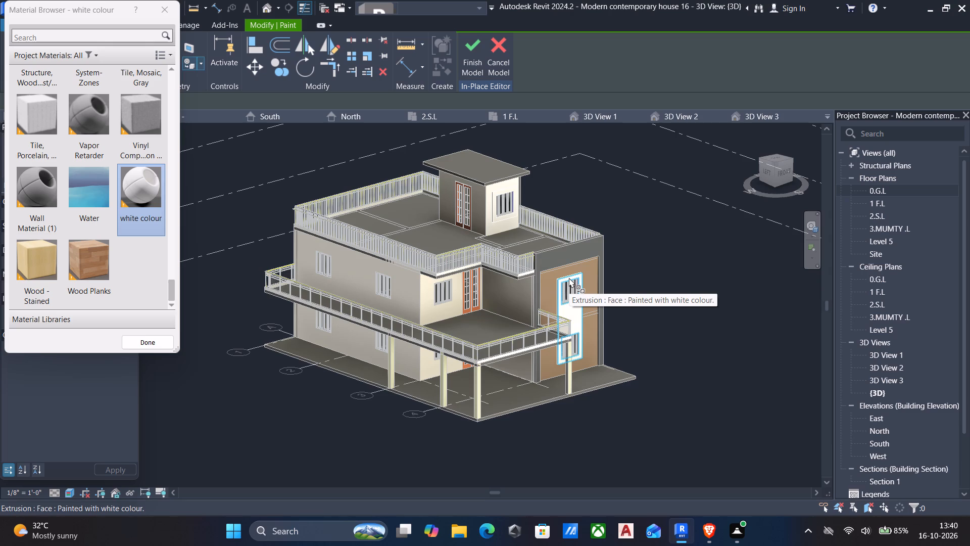
click(470, 45)
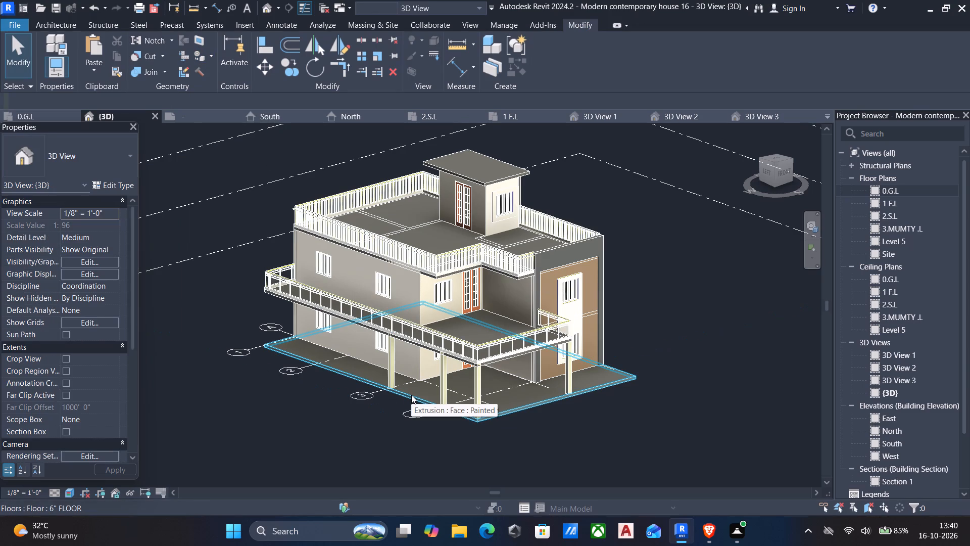
Create a new project material and name it "GFF".
click(516, 26)
click(62, 49)
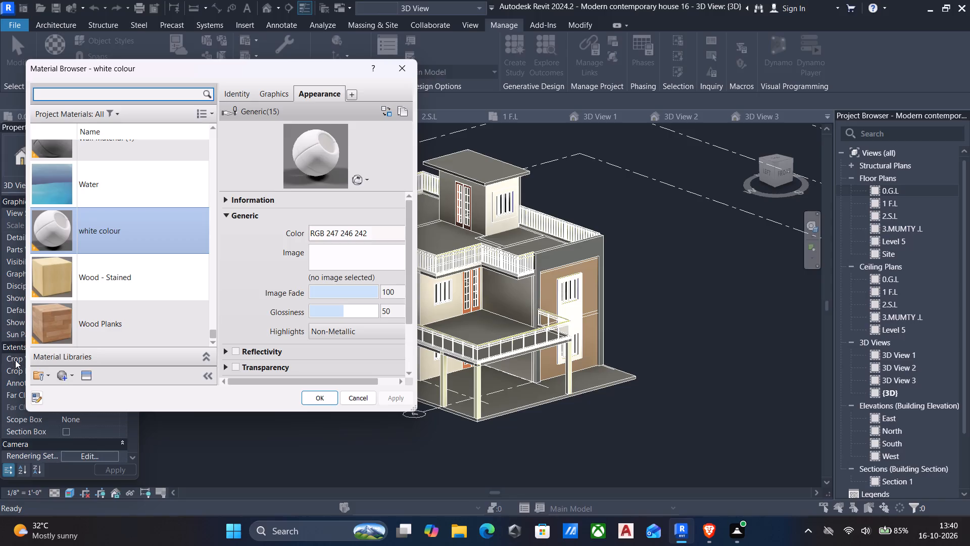
click(64, 379)
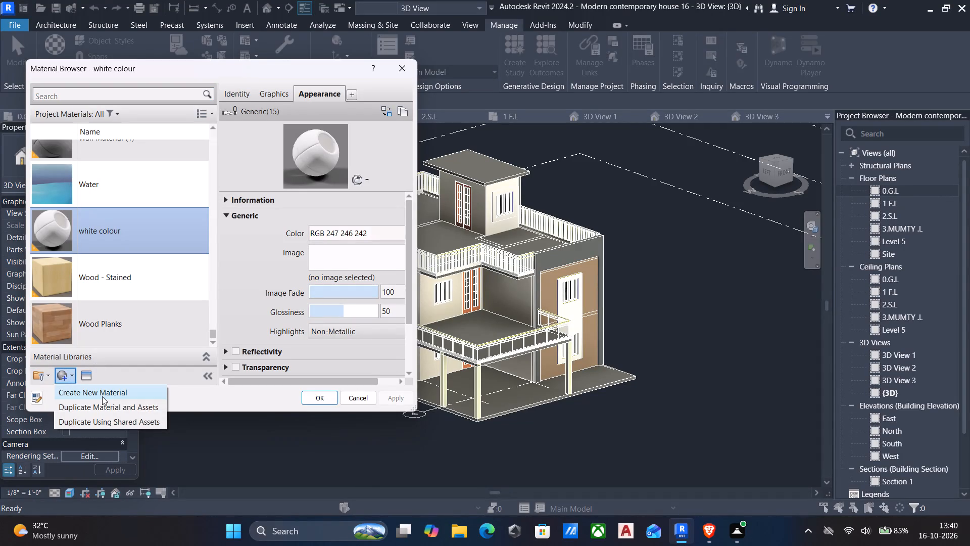
click(102, 396)
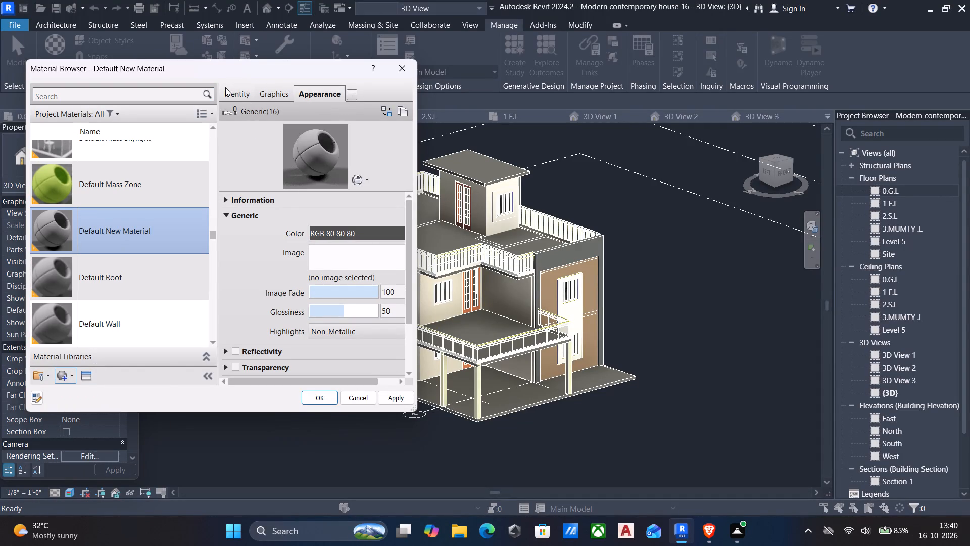
click(227, 95)
click(392, 113)
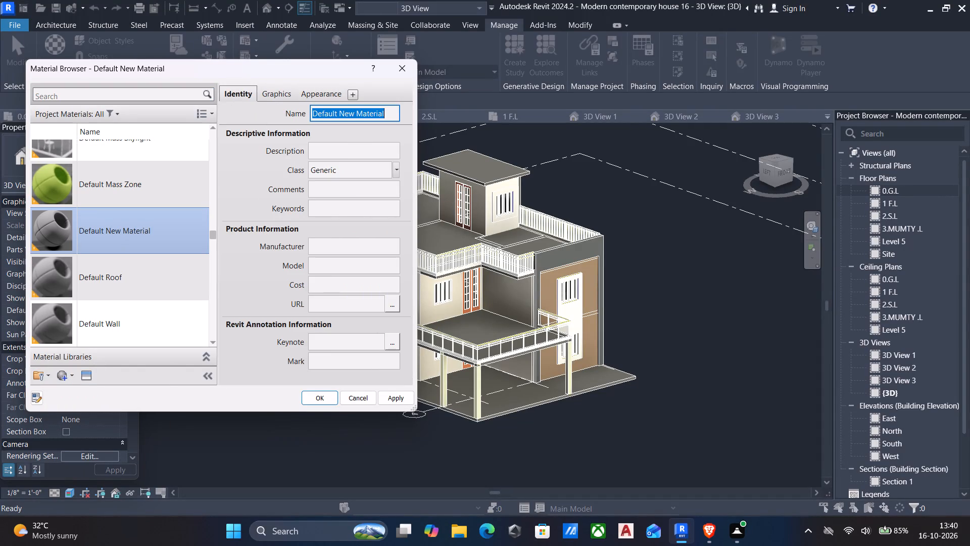
text(GFF)
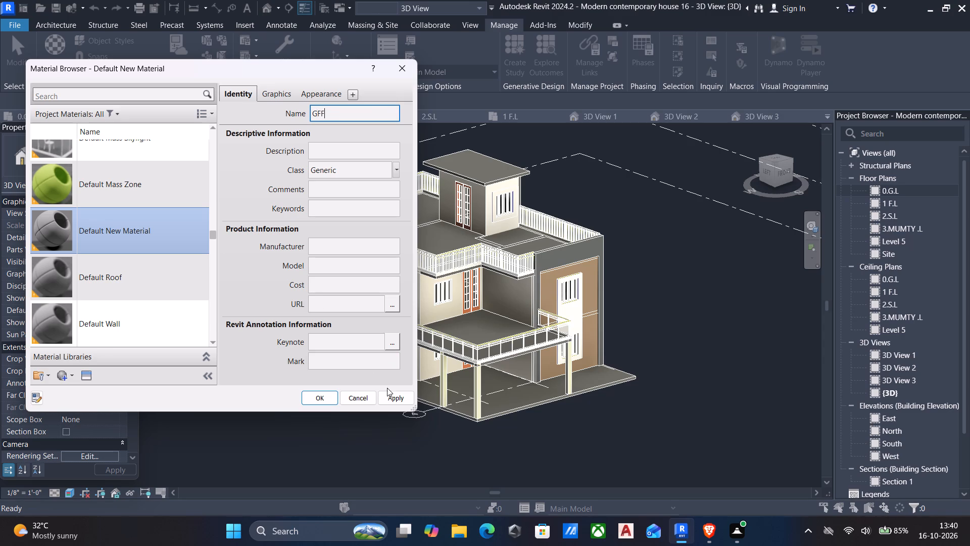
click(397, 399)
Assign the image ground.jpeg from the AUTOCAD PLANS FUJI folder in Downloads as the GFF material's appearance and save it.
click(313, 92)
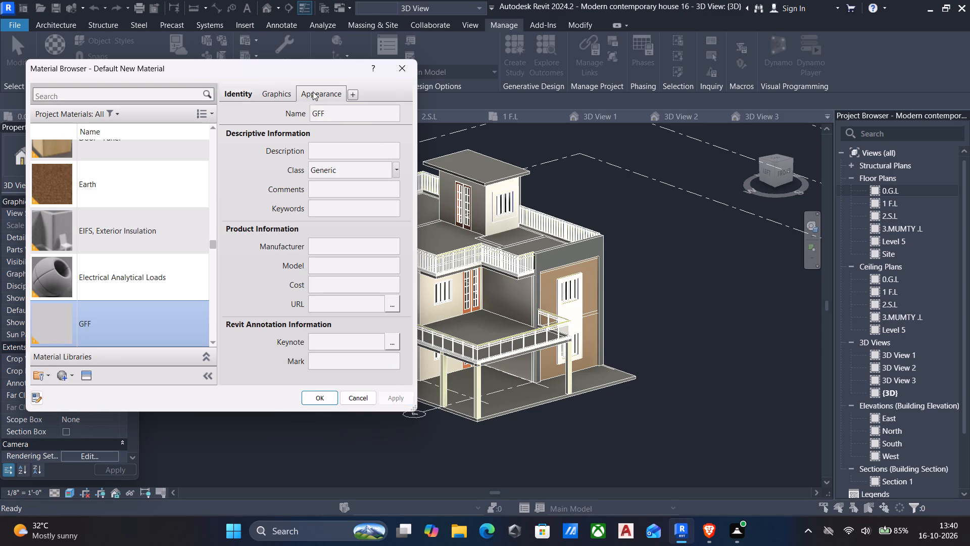
click(356, 250)
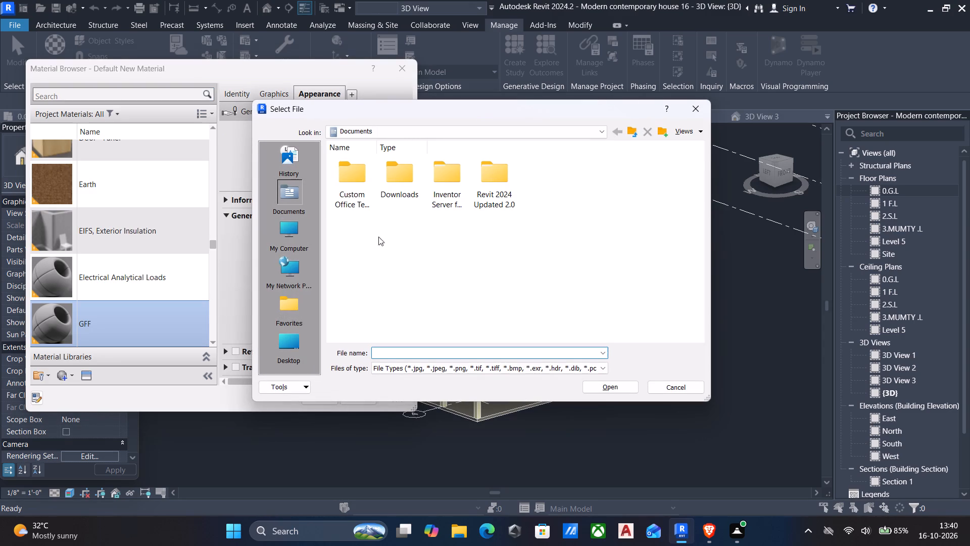
click(460, 134)
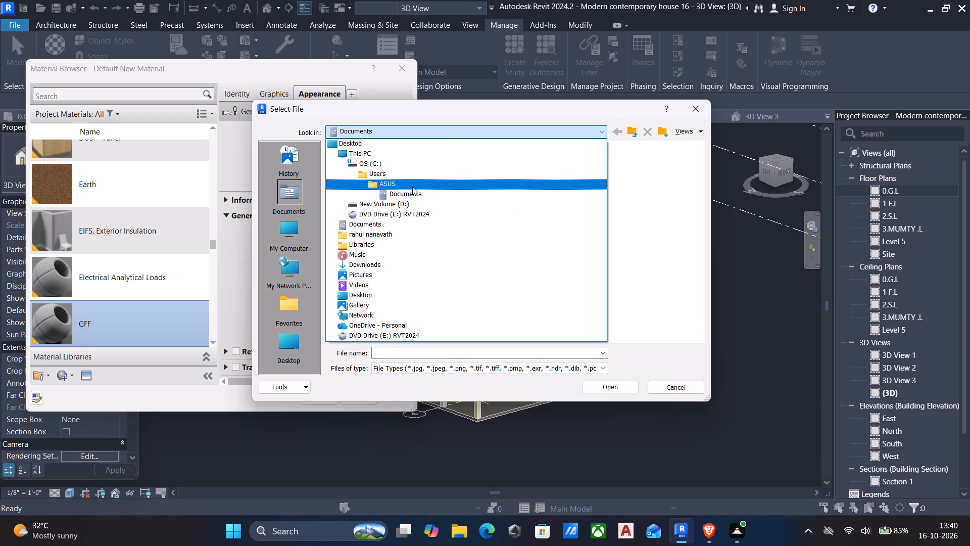
click(412, 187)
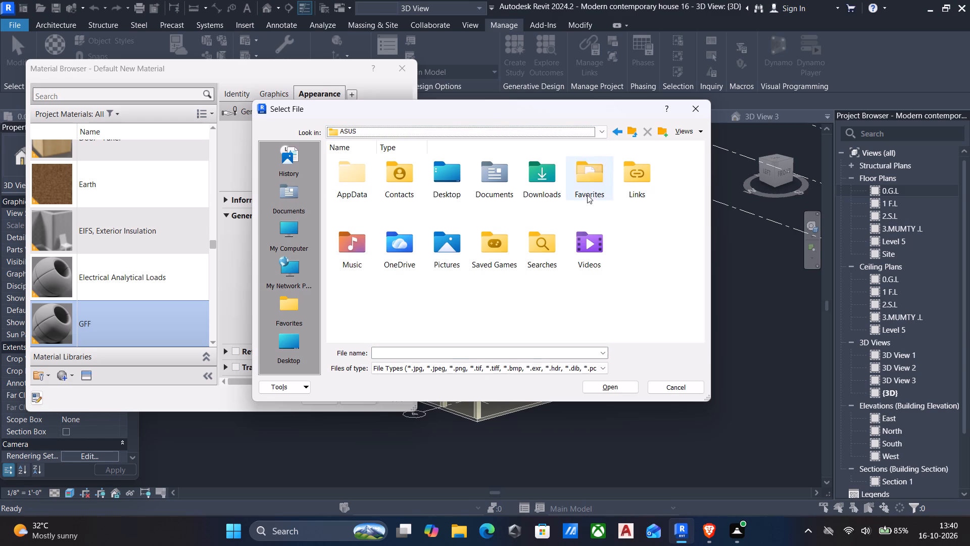
double_click(544, 181)
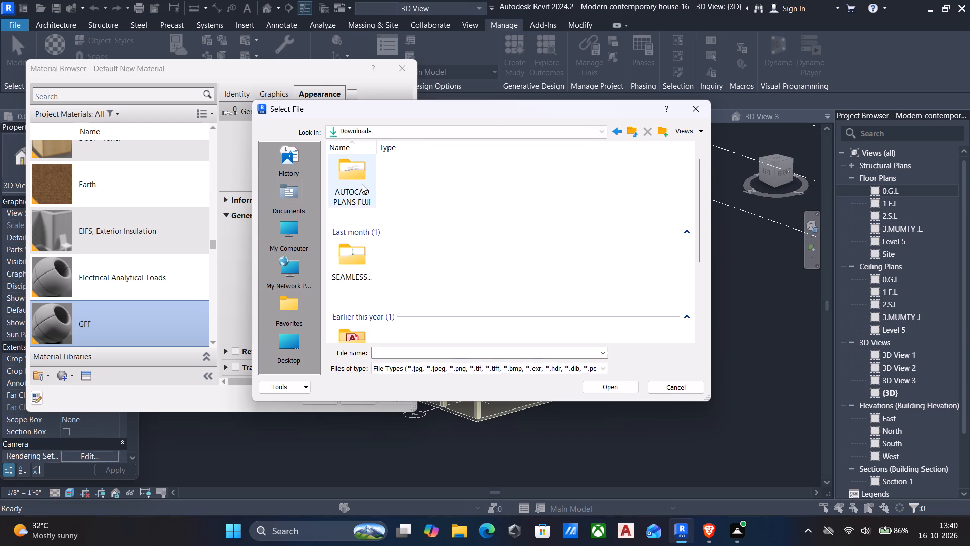
double_click(362, 184)
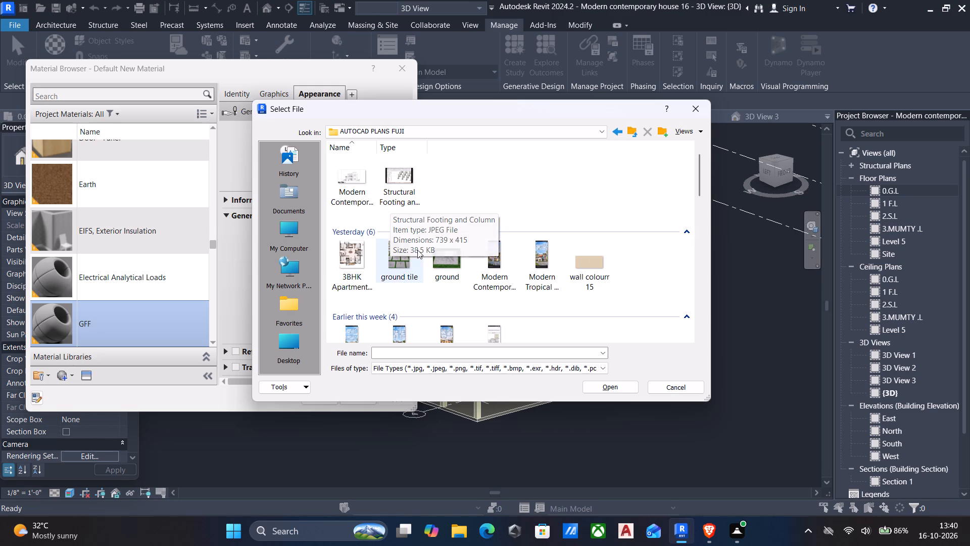
click(454, 256)
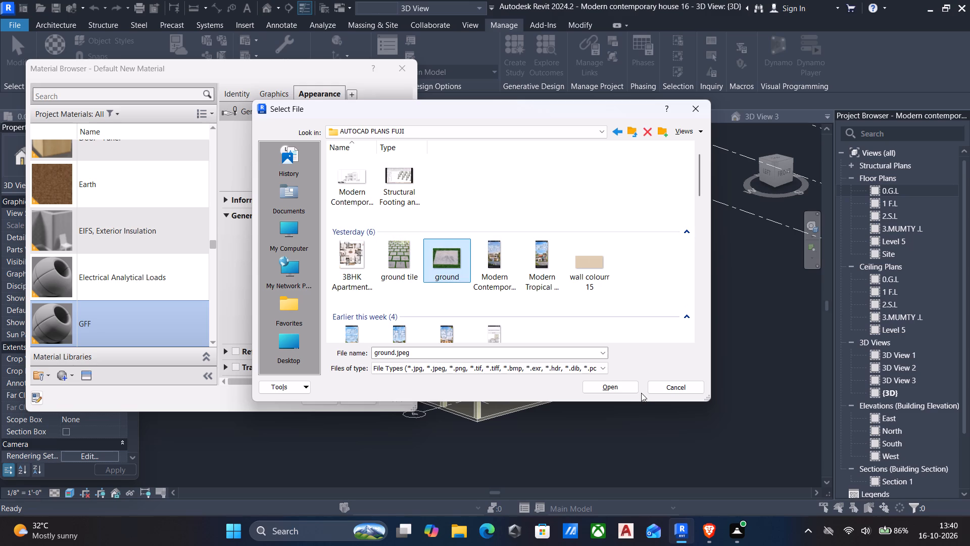
click(623, 386)
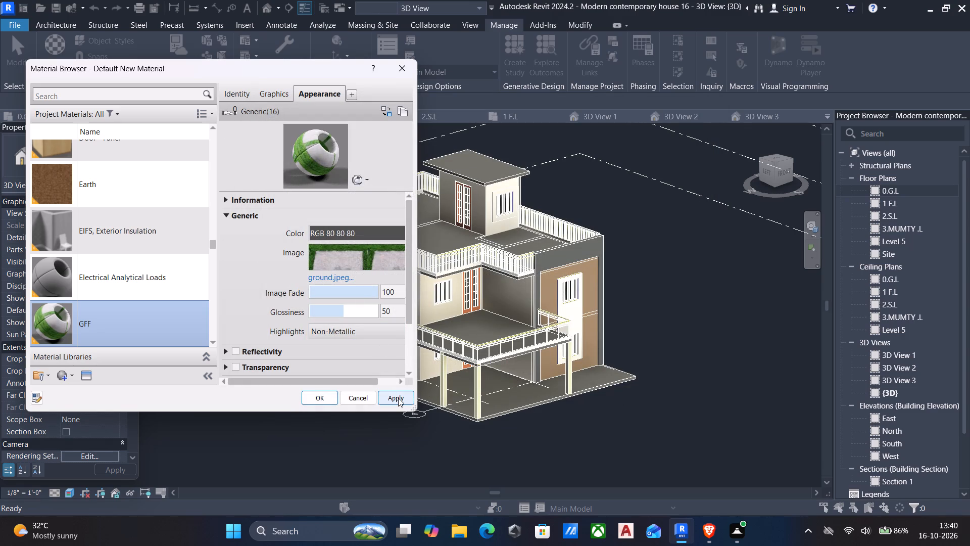
click(398, 398)
click(324, 397)
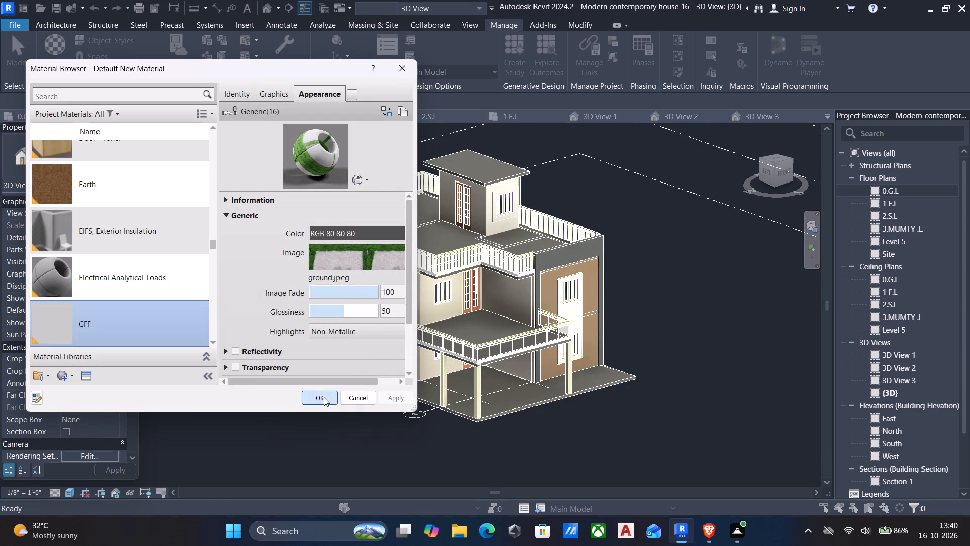
Paint the top face of the ground floor slab around the house with the "GFF" material.
text(PT)
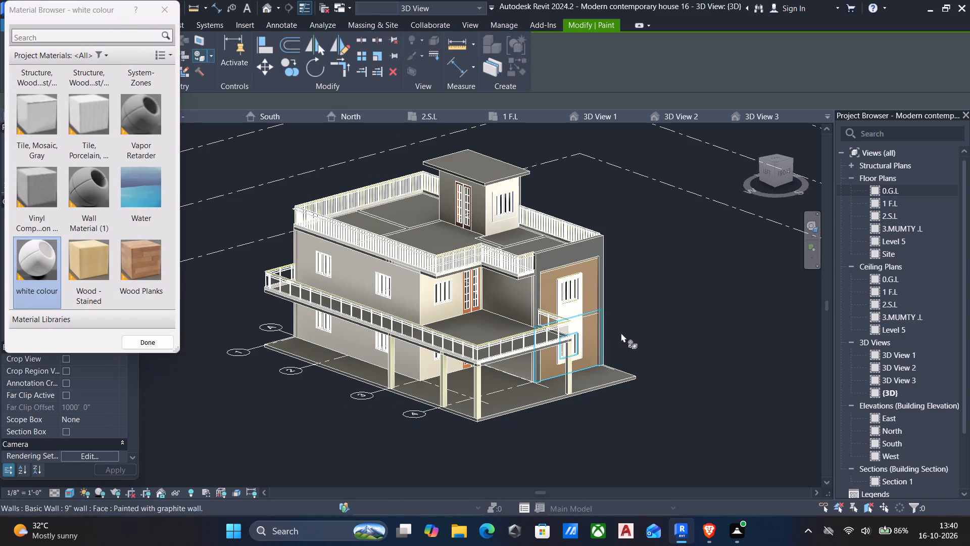
click(44, 26)
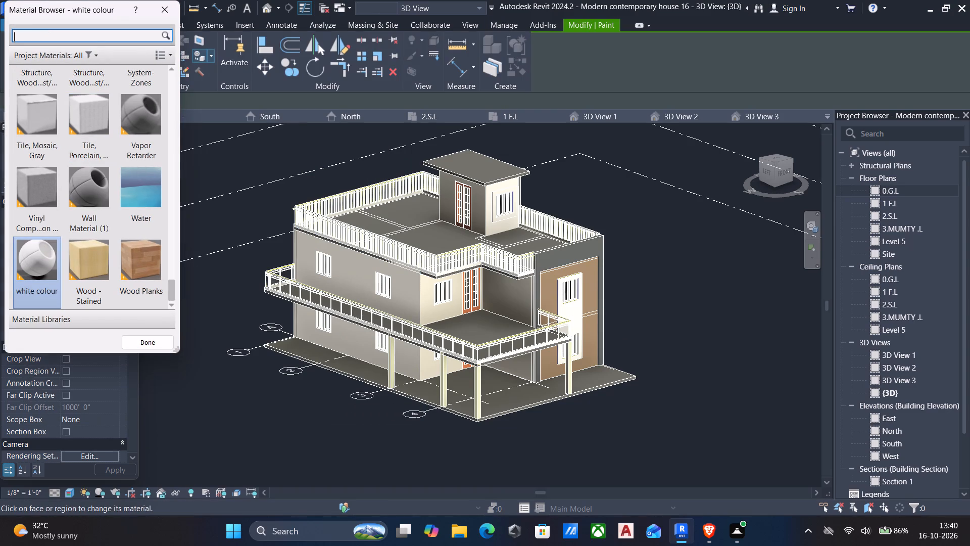
text(GFF)
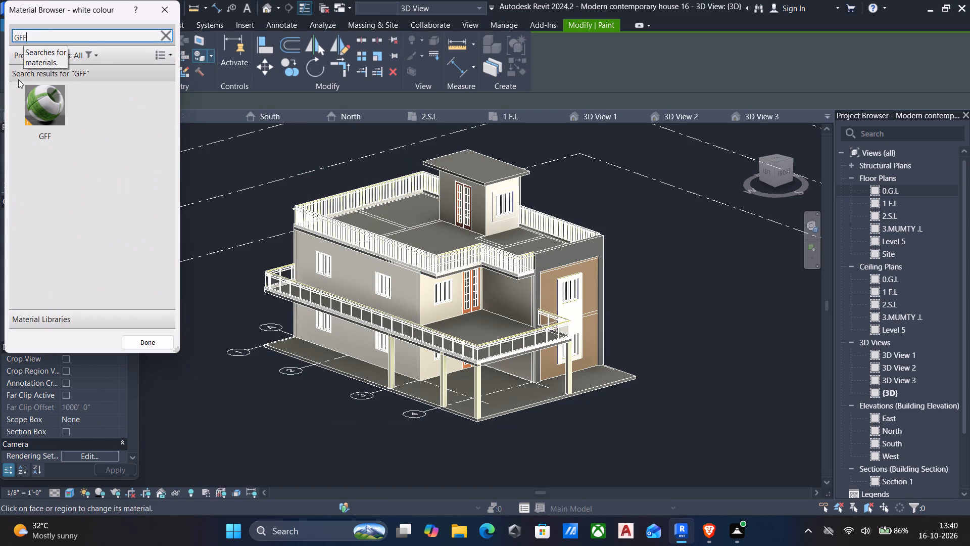
click(31, 93)
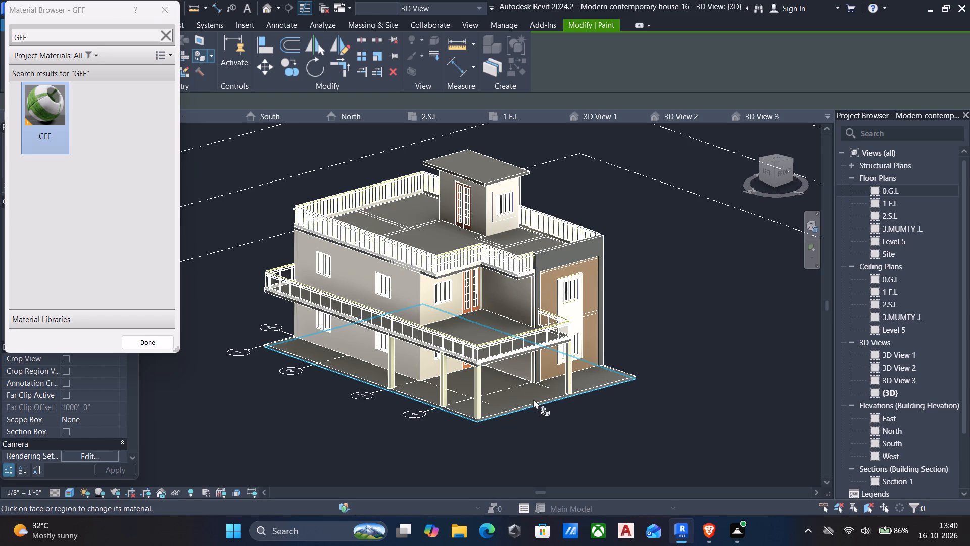
click(523, 399)
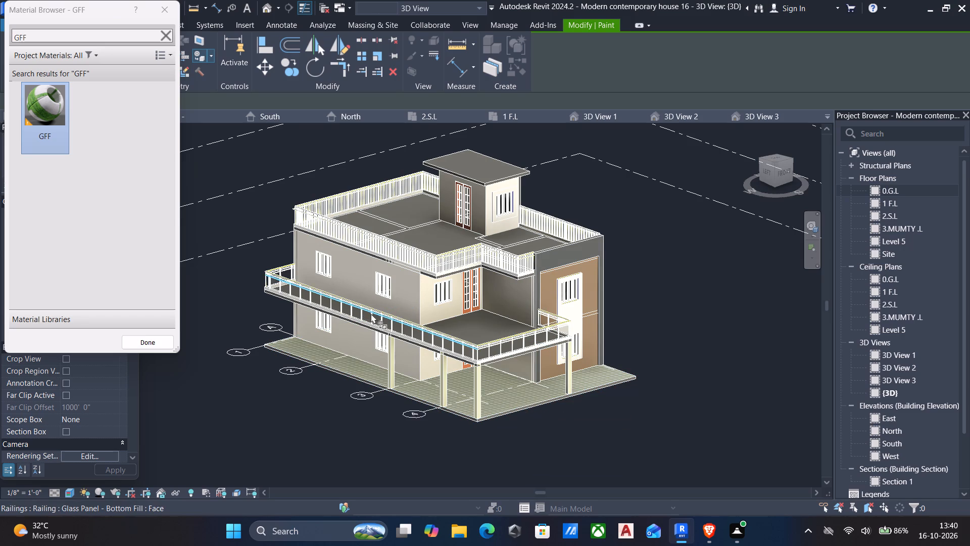
click(168, 37)
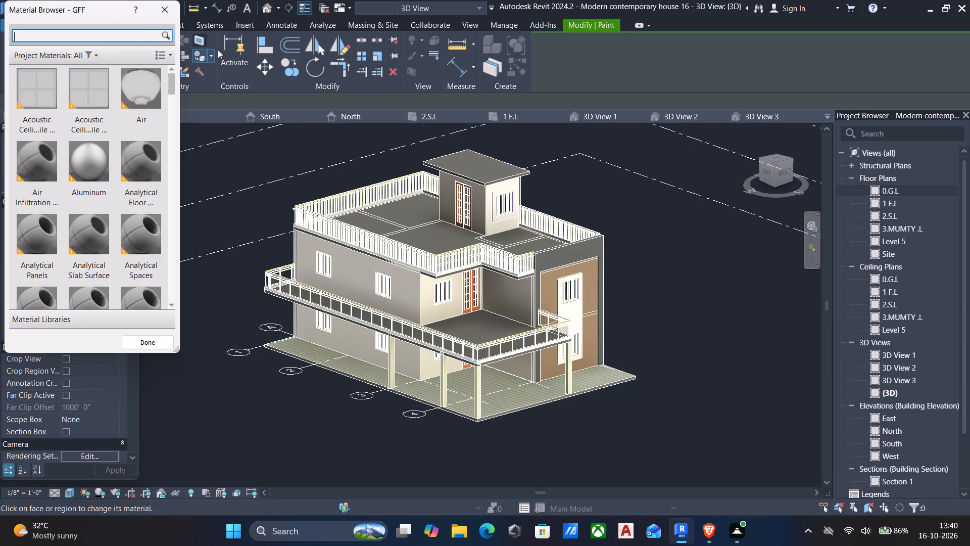
click(164, 14)
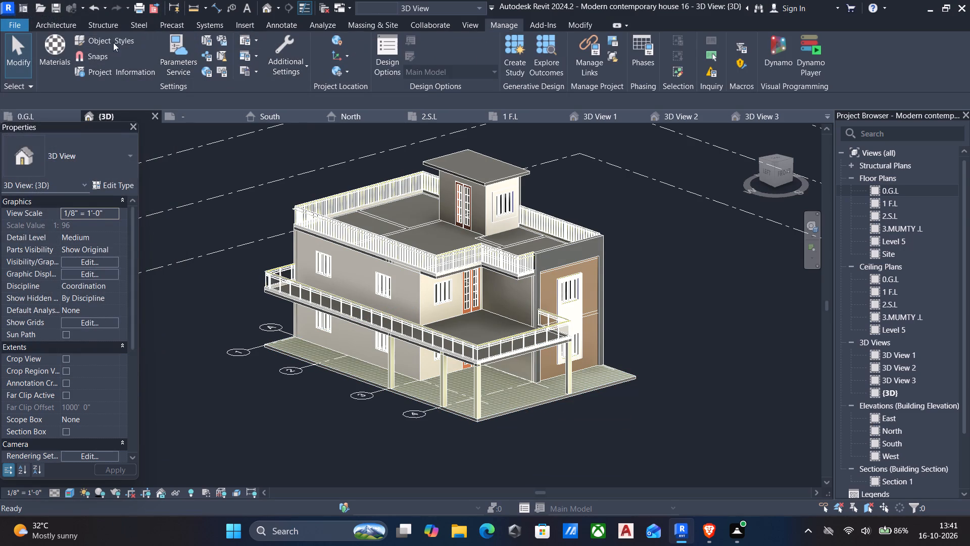
Set the sample size of the GFF material's ground.jpeg texture to 5'-0" and save the material.
click(57, 47)
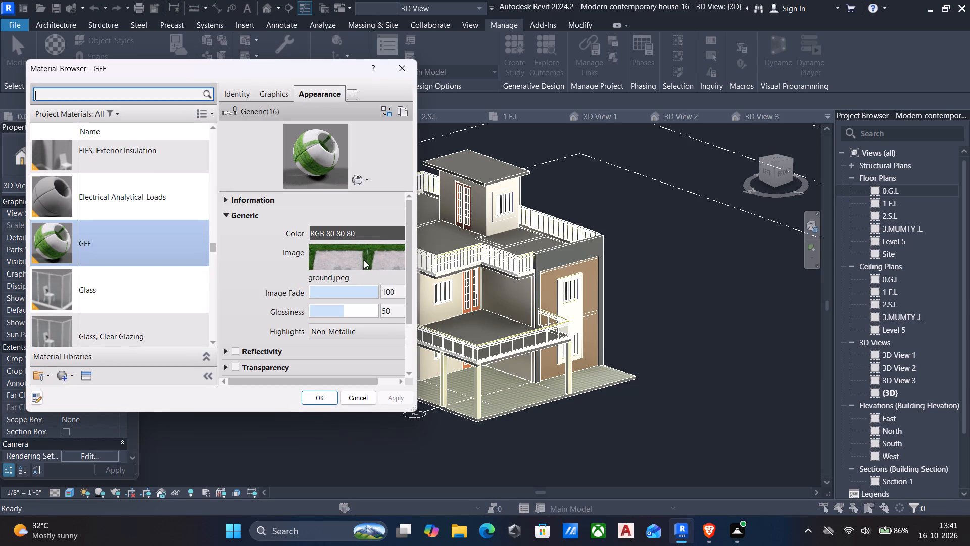
right_click(364, 260)
click(355, 251)
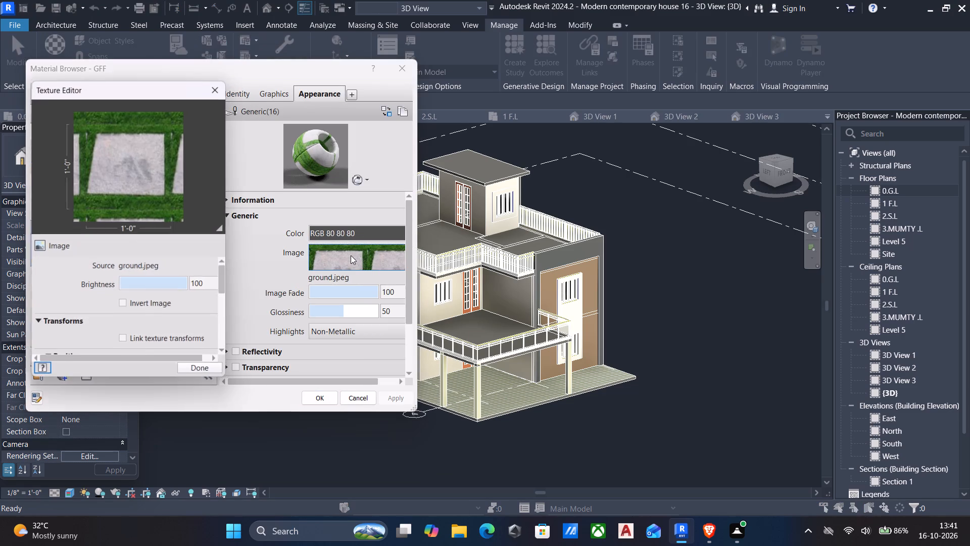
click(230, 295)
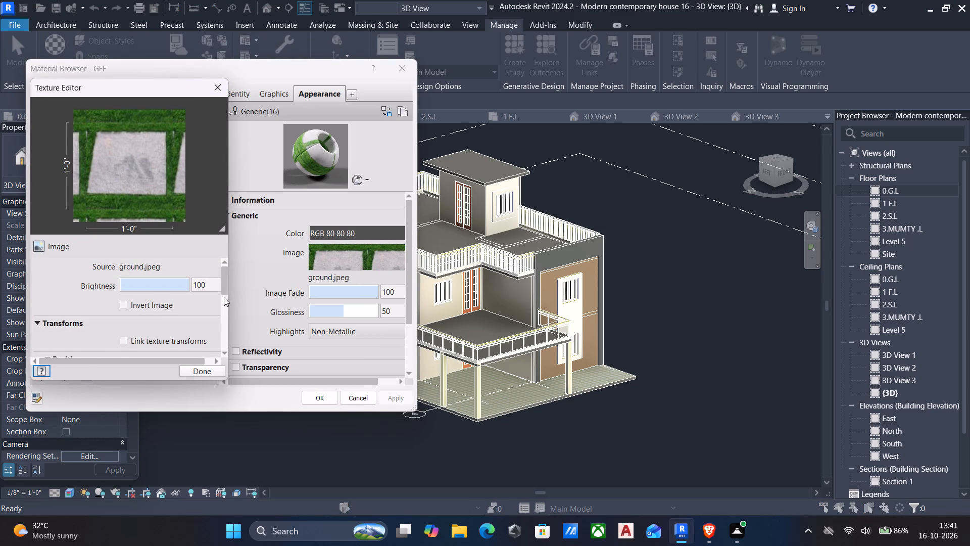
drag(224, 297, 218, 335)
click(144, 353)
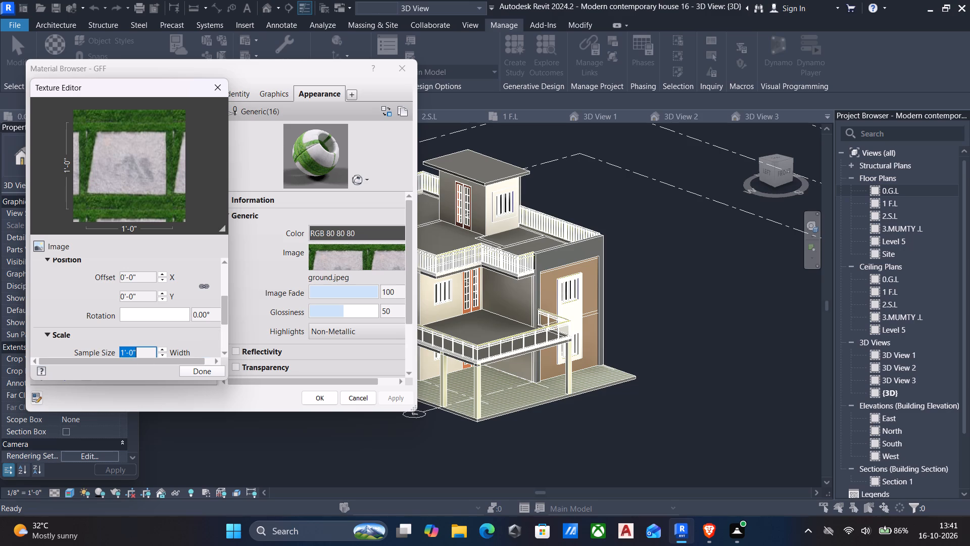
text(5')
key(Return)
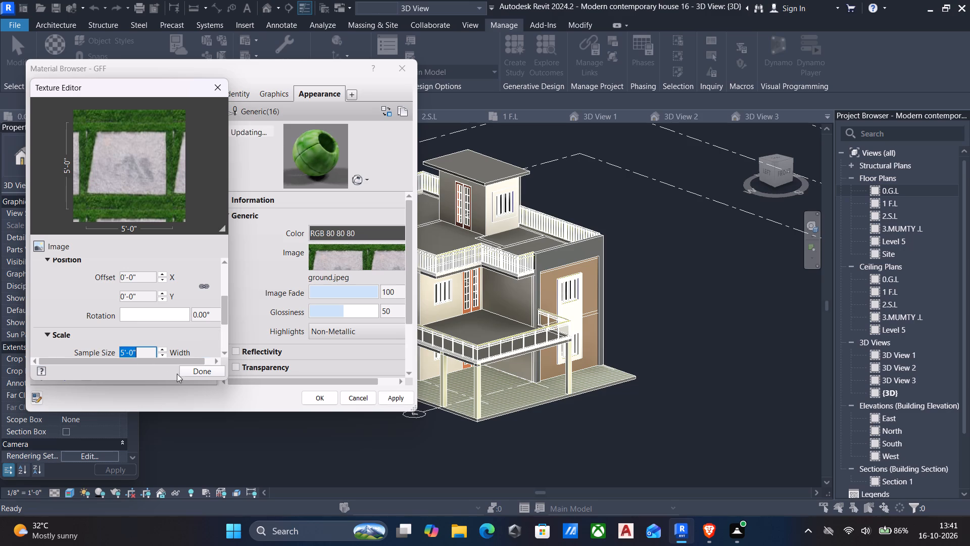
click(193, 367)
click(395, 398)
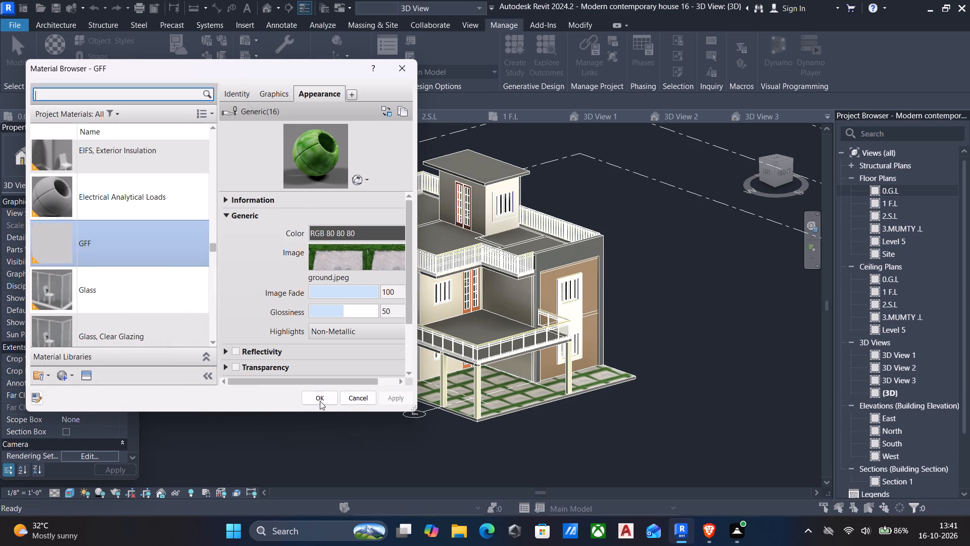
click(320, 401)
Examine the ground floor paving texture and the house exterior from close up and from several angles.
scroll(524, 411, up, 9)
middle_drag(479, 396, 487, 339)
scroll(488, 339, down, 5)
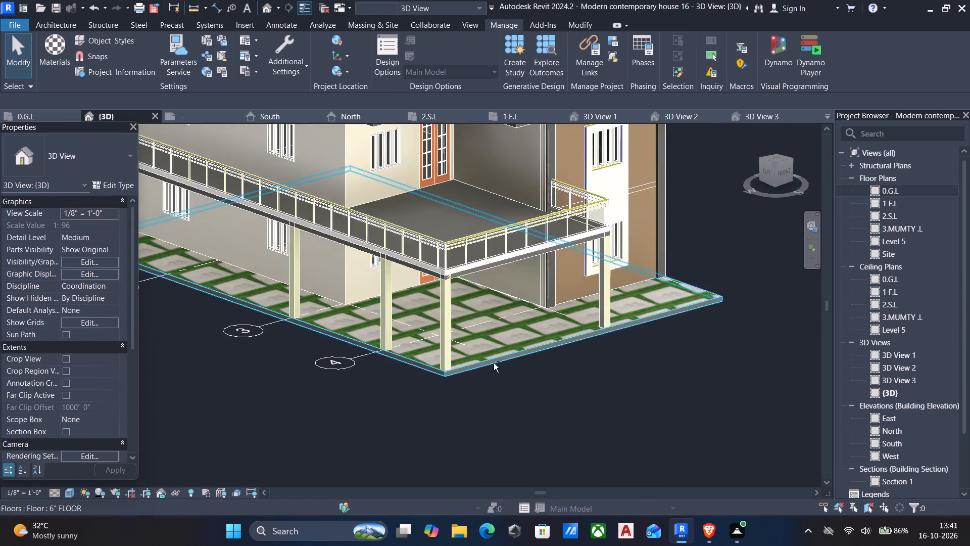
shift+middle_drag(494, 363, 418, 390)
middle_drag(418, 390, 494, 382)
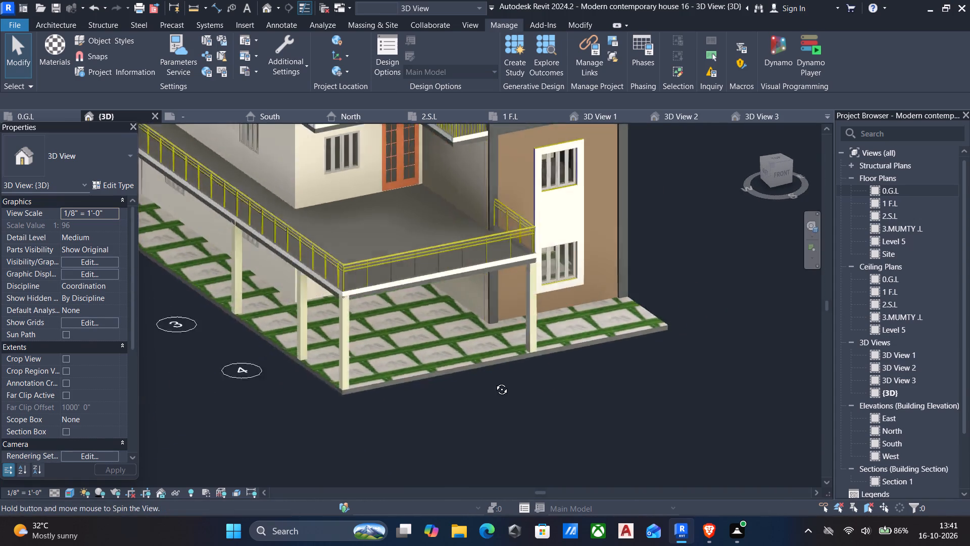
middle_drag(494, 382, 504, 378)
scroll(504, 378, down, 4)
shift+middle_click(472, 381)
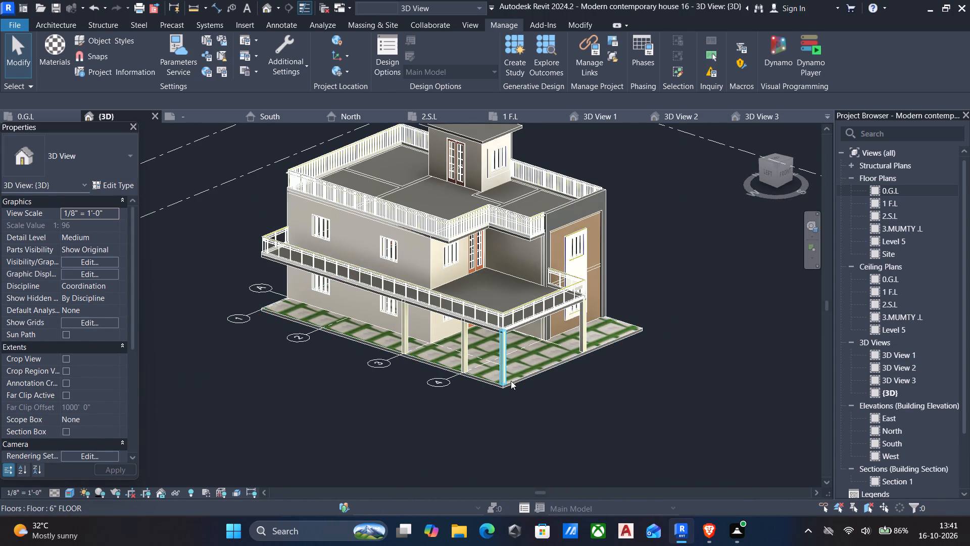
scroll(511, 381, up, 4)
scroll(511, 381, down, 6)
shift+middle_drag(512, 381, 465, 363)
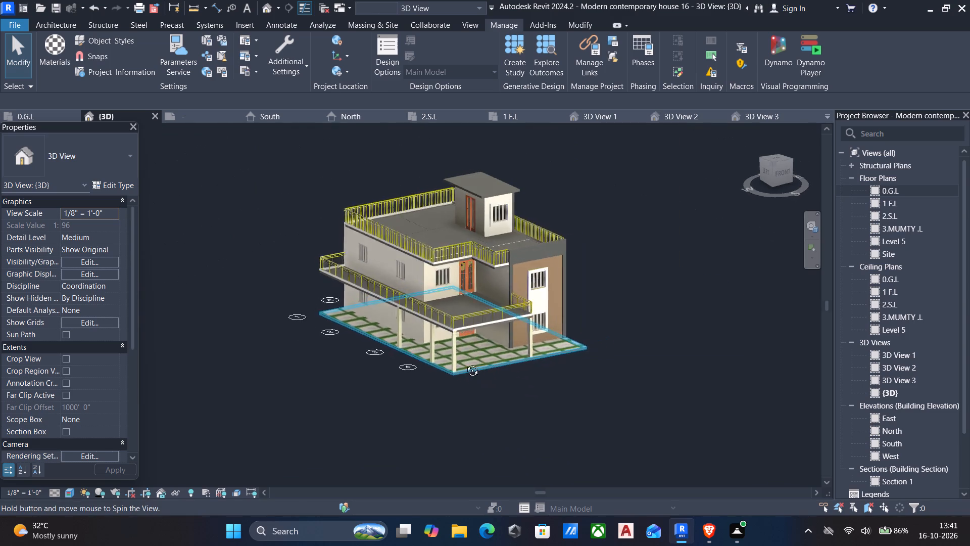
shift+middle_drag(465, 363, 430, 325)
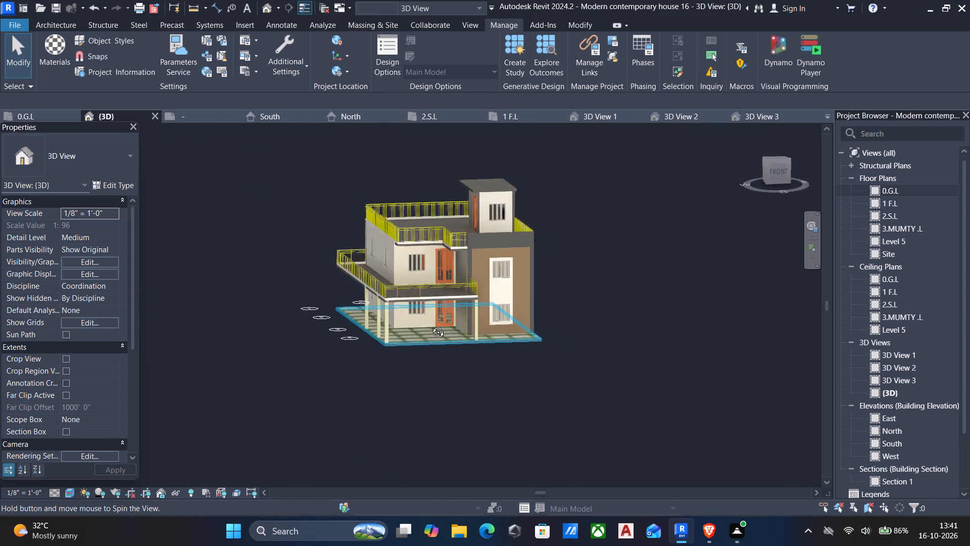
shift+middle_drag(430, 325, 468, 324)
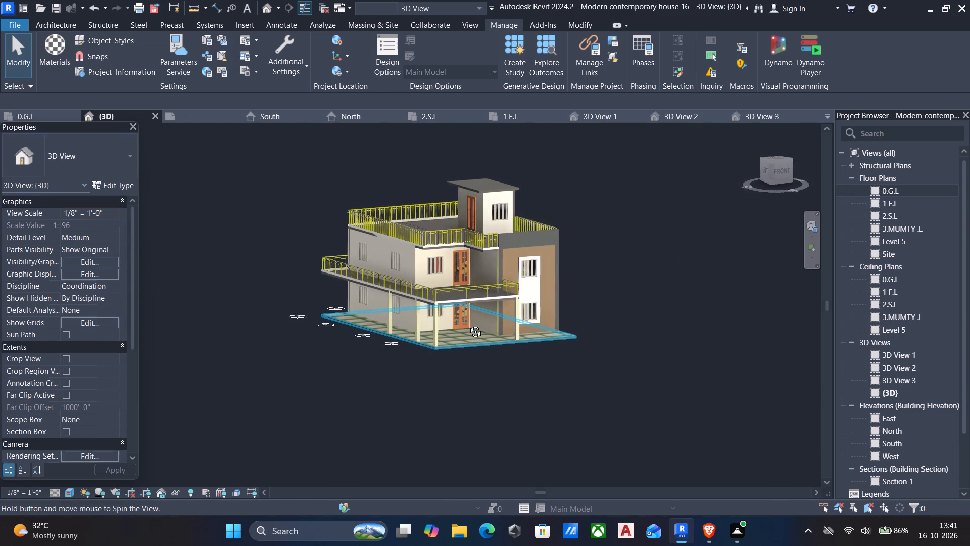
shift+middle_drag(468, 324, 480, 347)
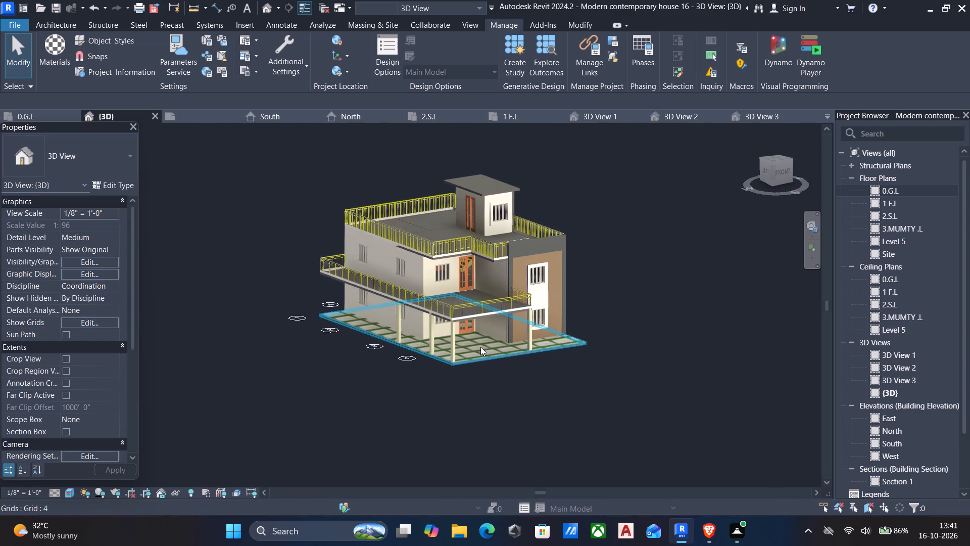
middle_drag(486, 356, 477, 379)
scroll(497, 388, up, 2)
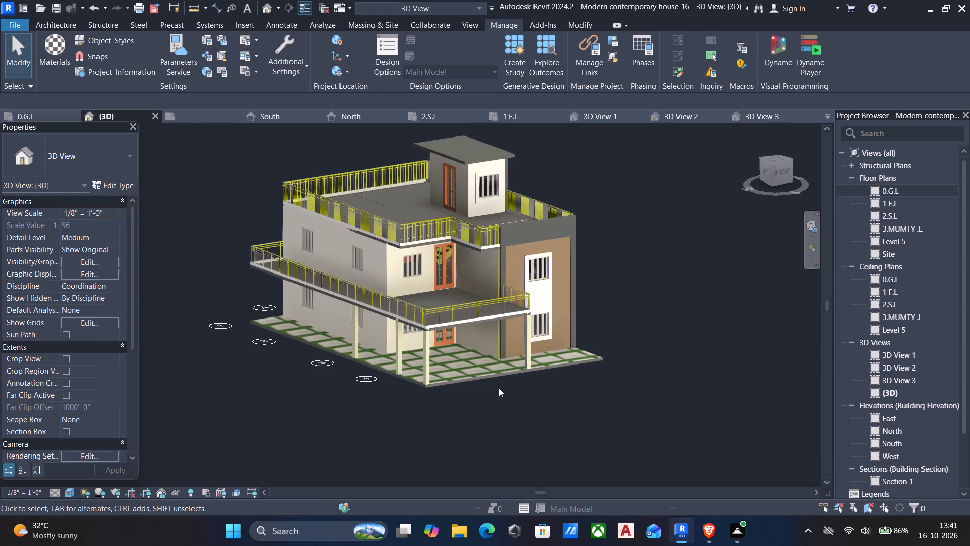
Save the house project.
middle_drag(501, 387, 520, 416)
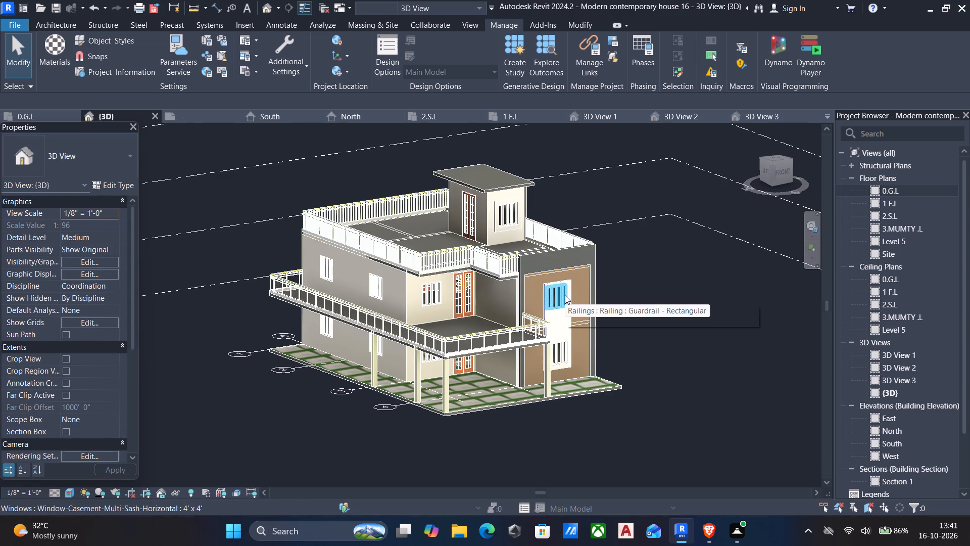
key(ctrl+s)
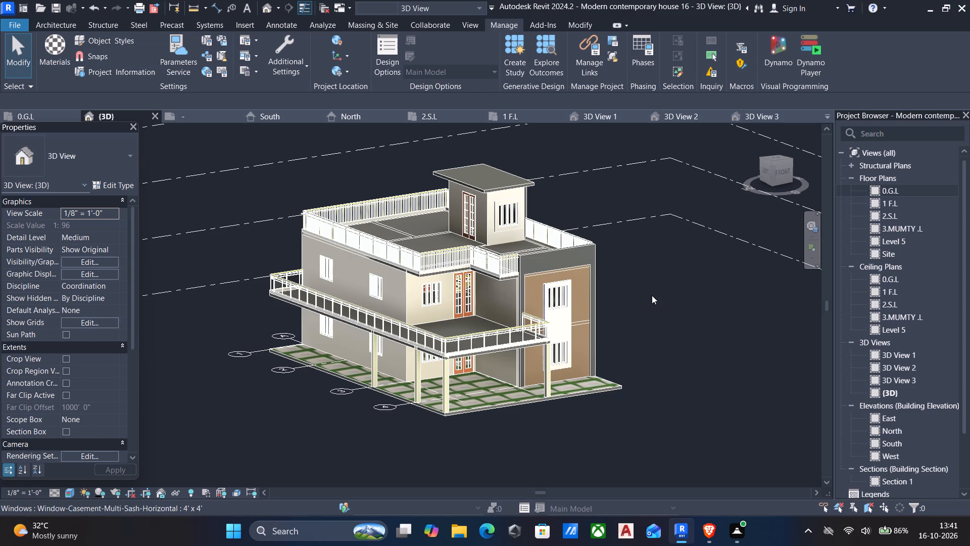
Set the print range to the visible portion of the current window and preview the 3D view's printout from the front.
middle_drag(652, 295, 579, 301)
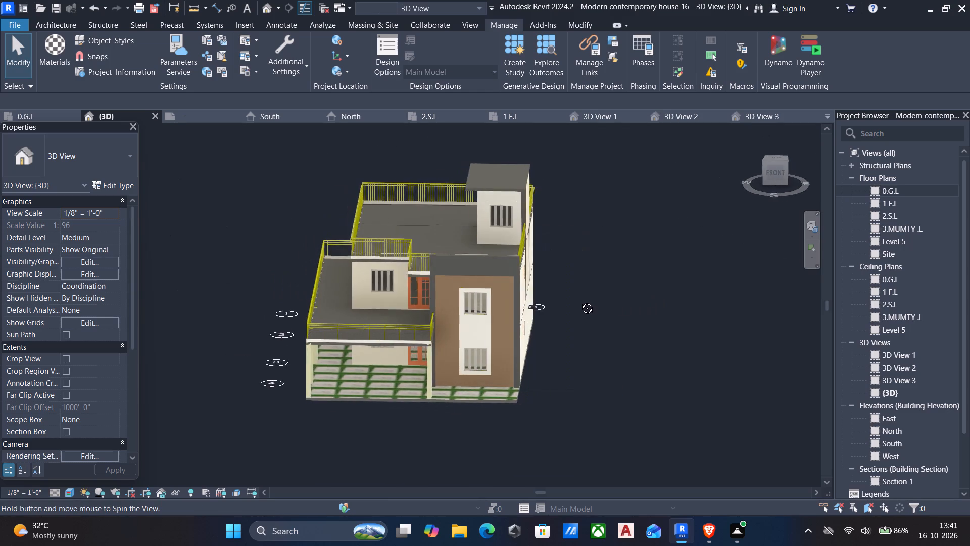
middle_drag(579, 301, 601, 263)
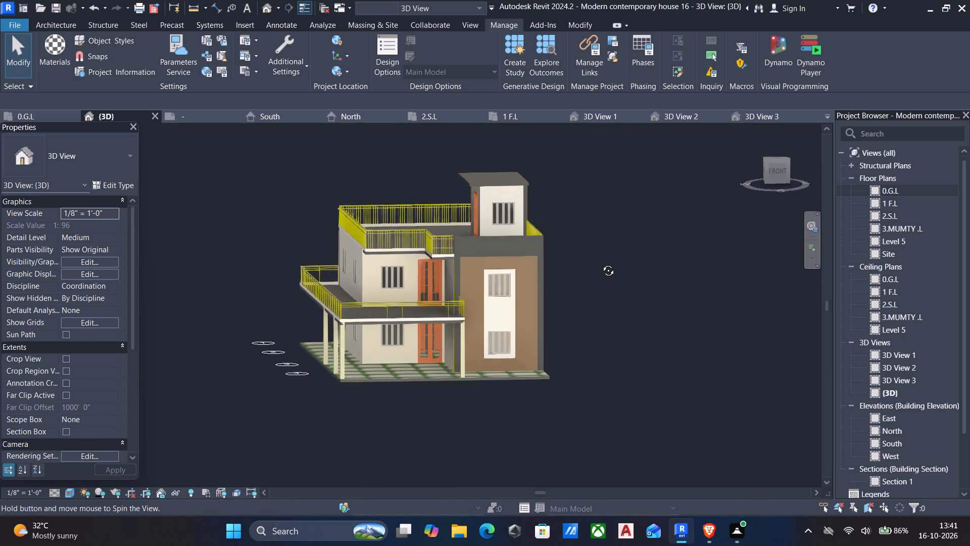
middle_drag(601, 263, 610, 260)
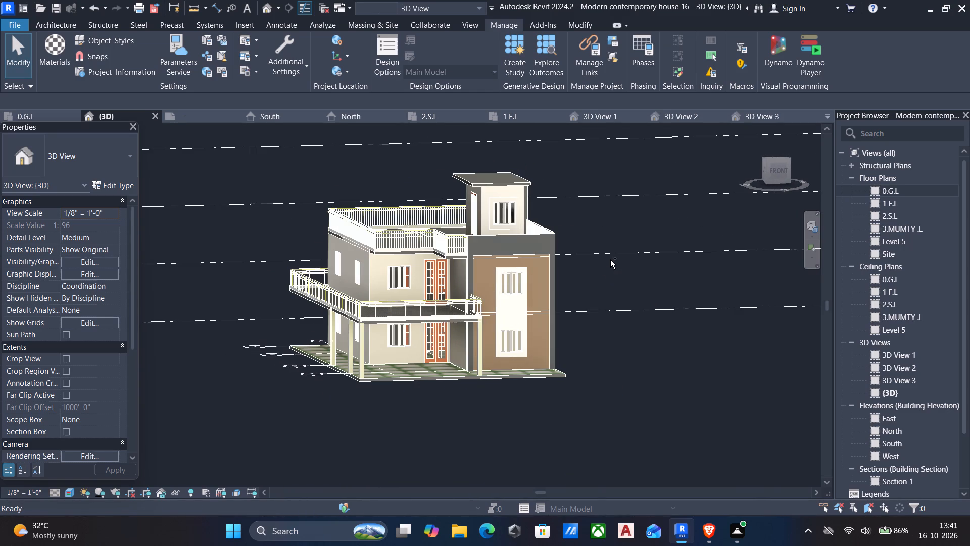
key(ctrl+p)
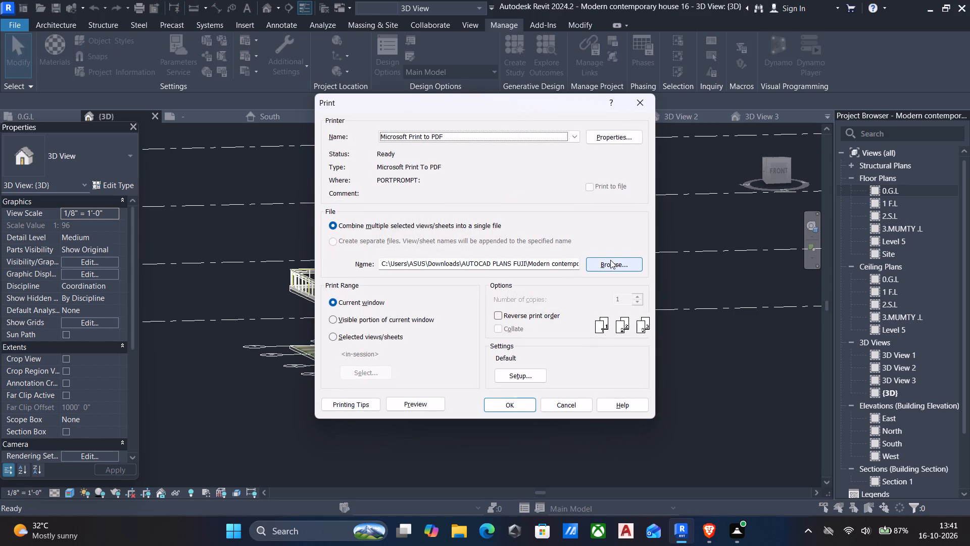
click(335, 321)
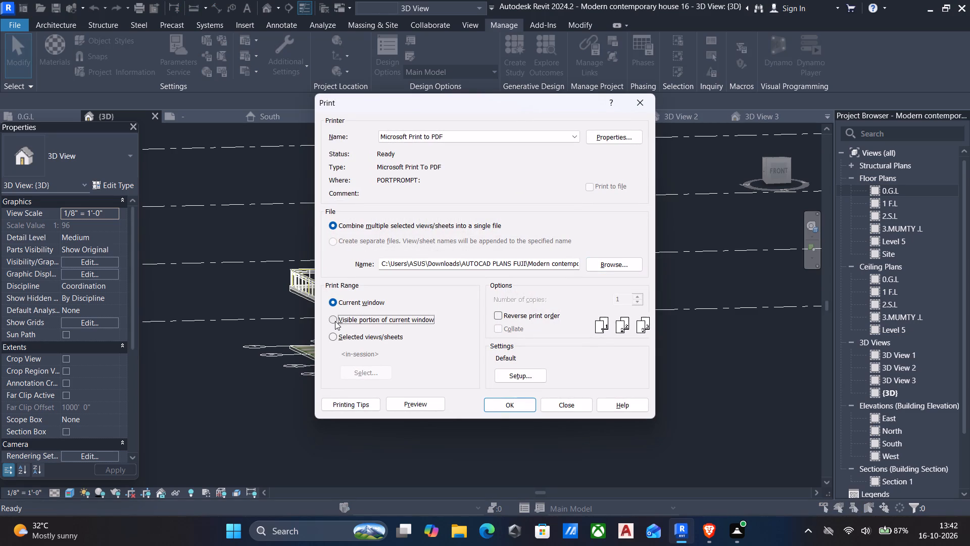
click(417, 400)
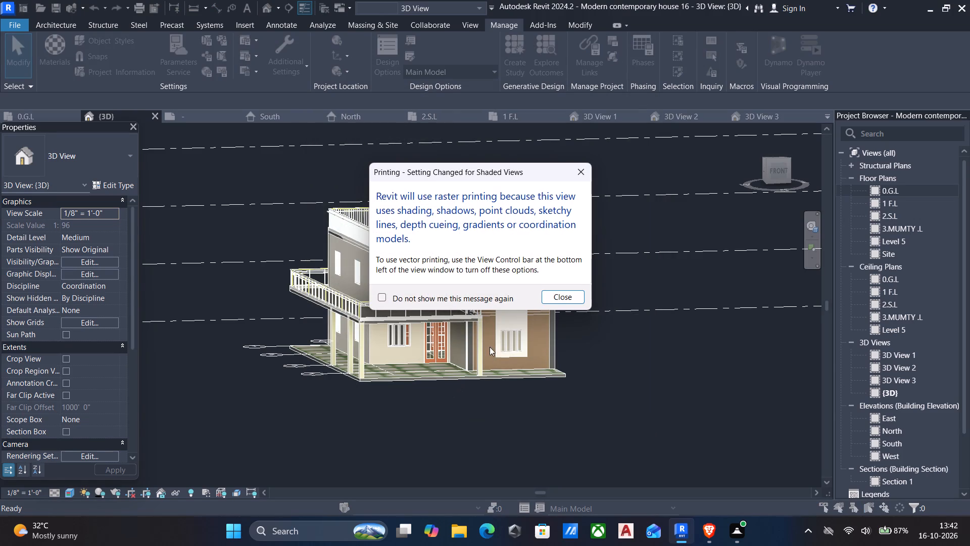
click(552, 297)
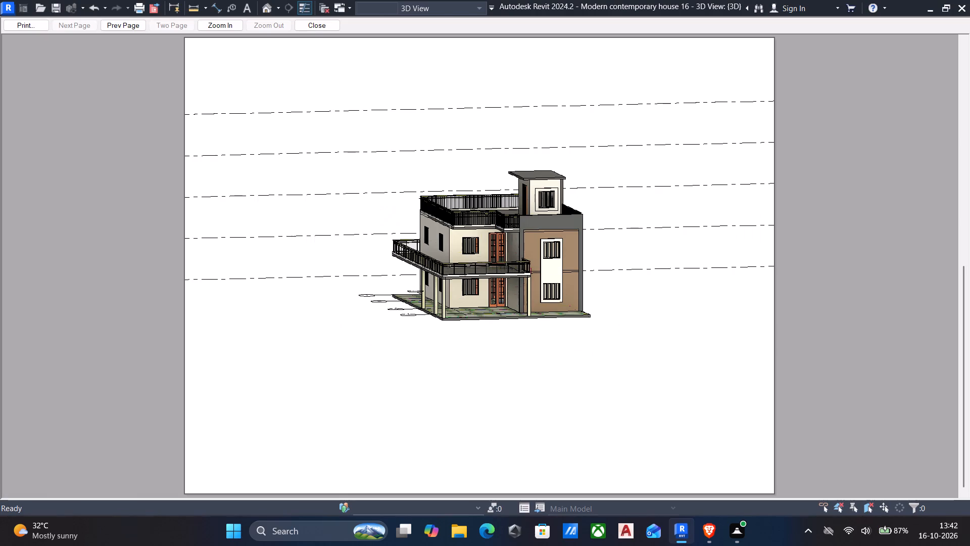
scroll(568, 281, up, 4)
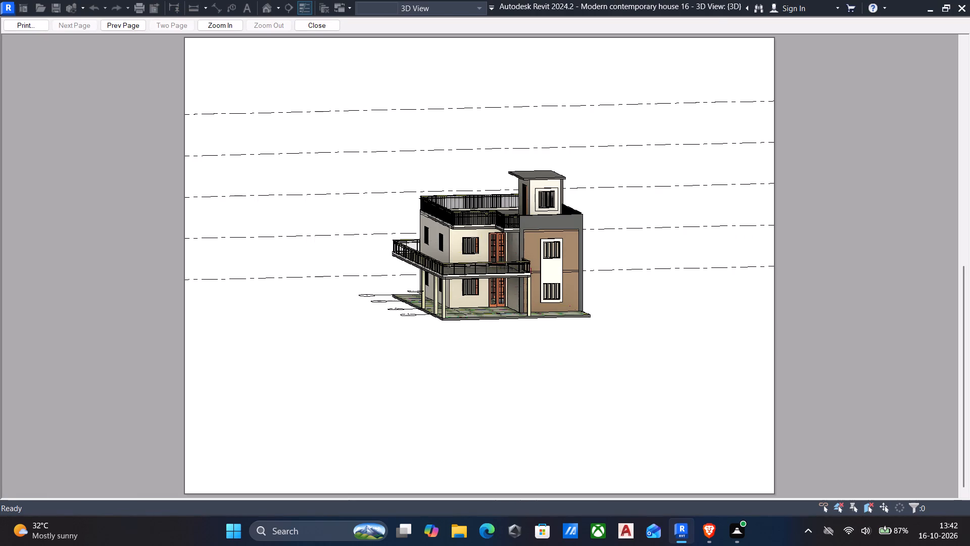
click(303, 27)
Frame the house larger for printing and preview the printout of the 3D view again.
scroll(538, 343, up, 1)
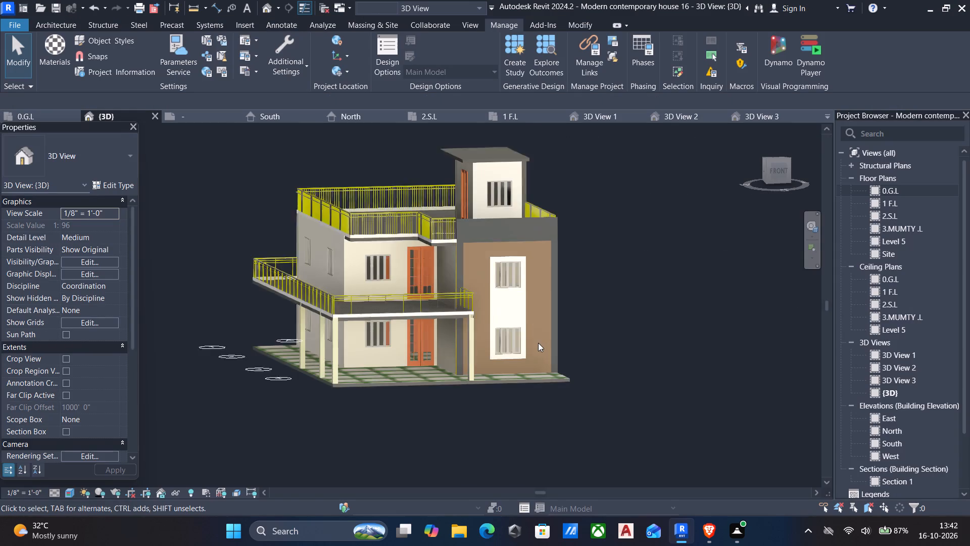
scroll(538, 343, up, 1)
middle_drag(531, 343, 565, 396)
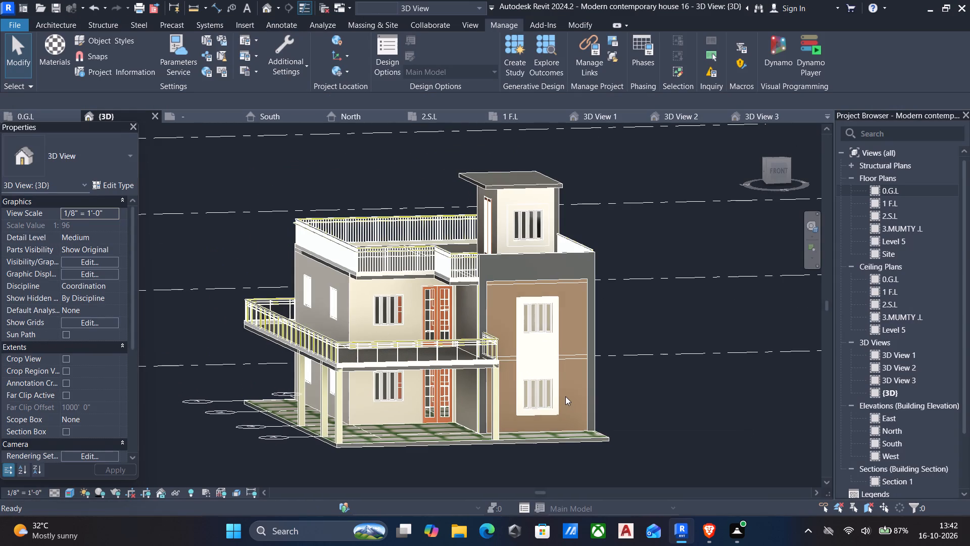
key(ctrl+p)
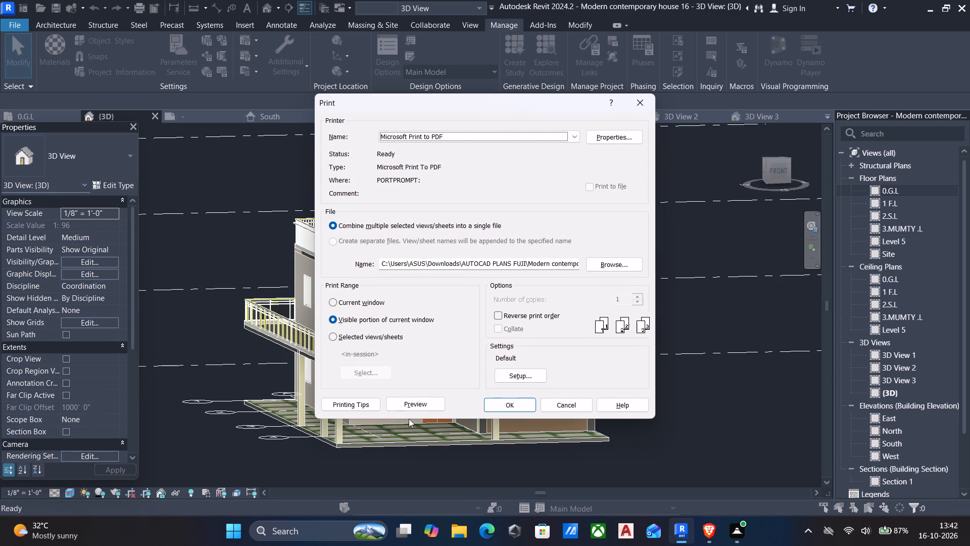
click(411, 404)
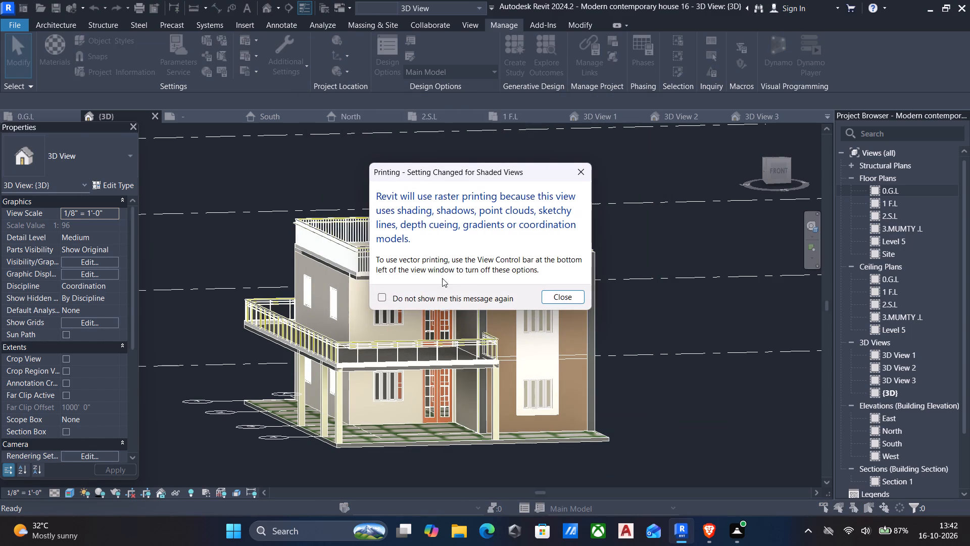
click(559, 291)
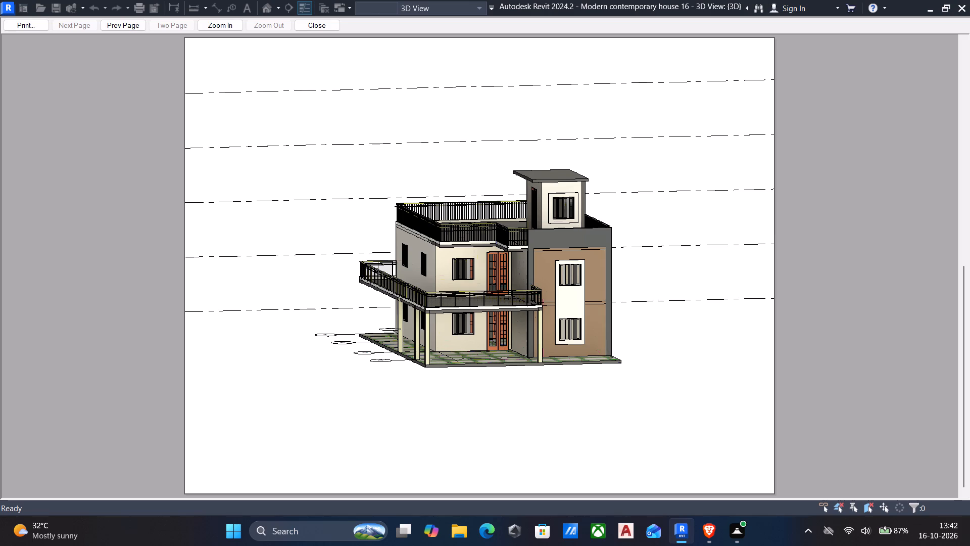
click(319, 27)
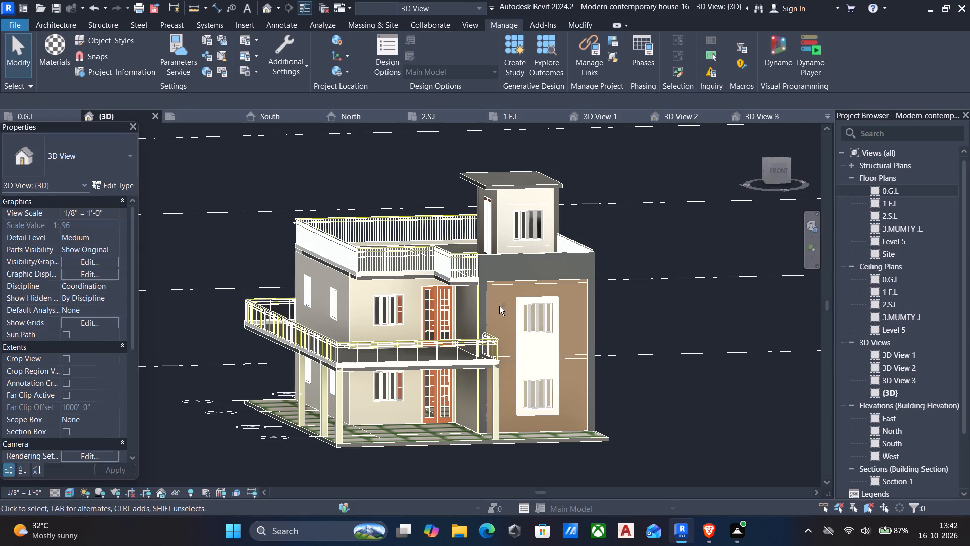
Print the visible portion of the 3D view with Microsoft Print to PDF and name the output file MODERN CONTEMPORARY HOUSE 16.
key(ctrl+p)
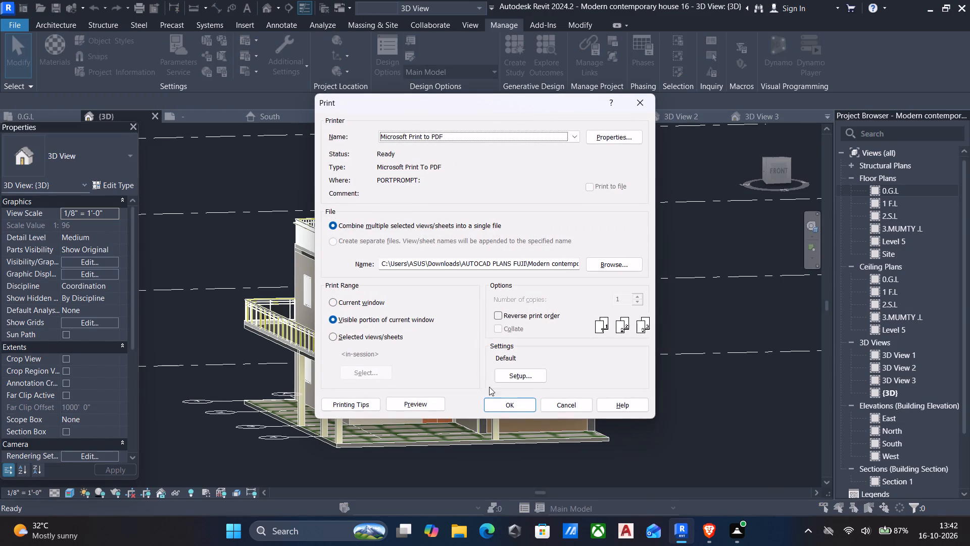
click(520, 404)
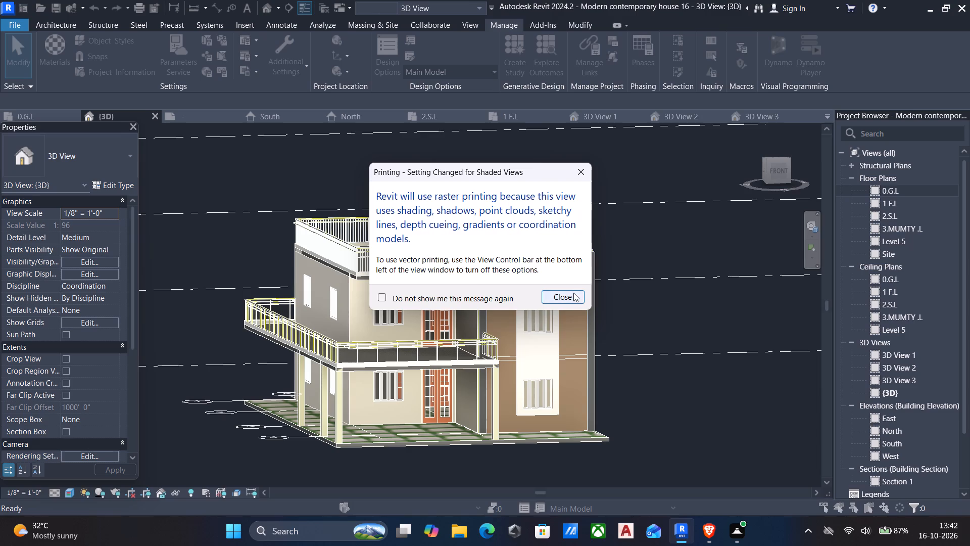
click(573, 293)
click(483, 299)
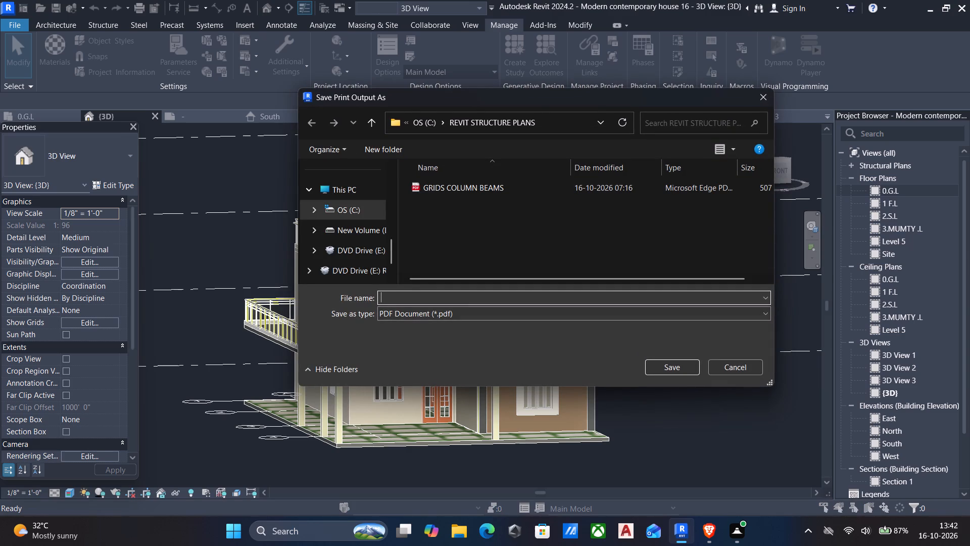
text(MODERN)
key(space)
text(CONTEMPORARY)
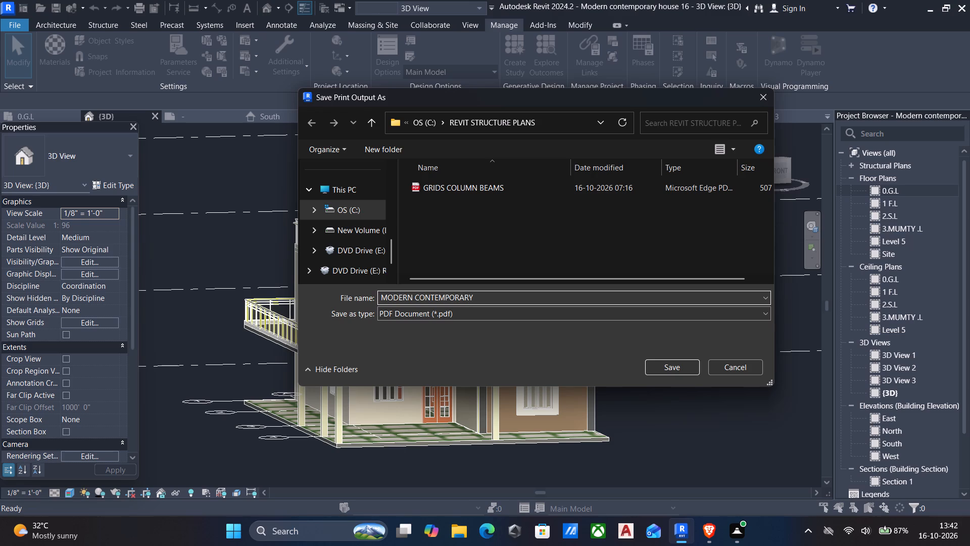
key(space)
text(HOUSE)
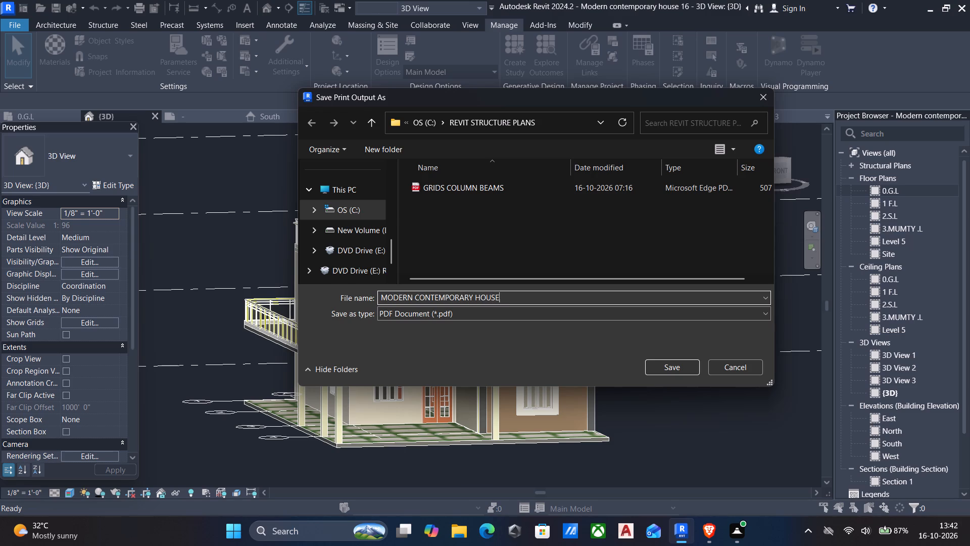
key(space)
text(16)
Save the PDF printout in the REVIT -PLANS folder on the C: drive.
click(583, 125)
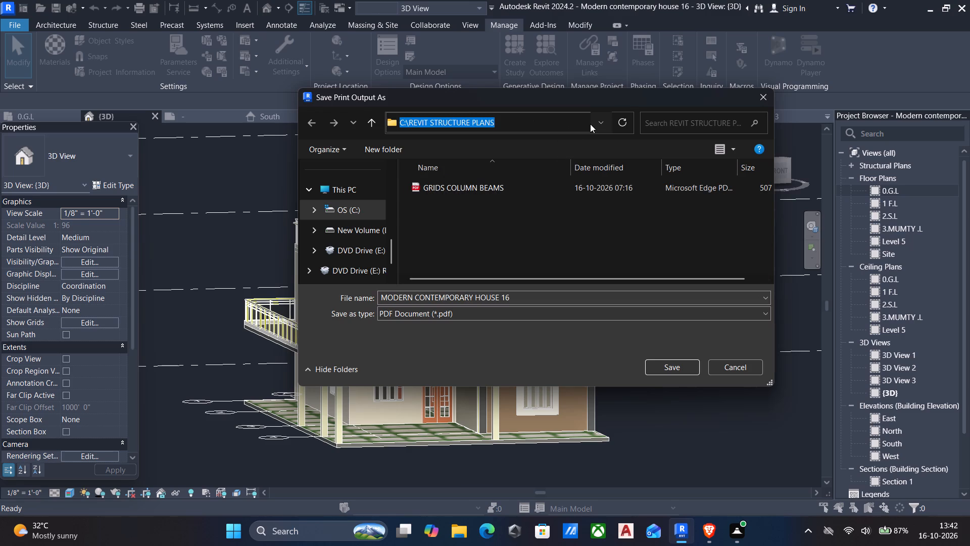
click(610, 122)
click(608, 122)
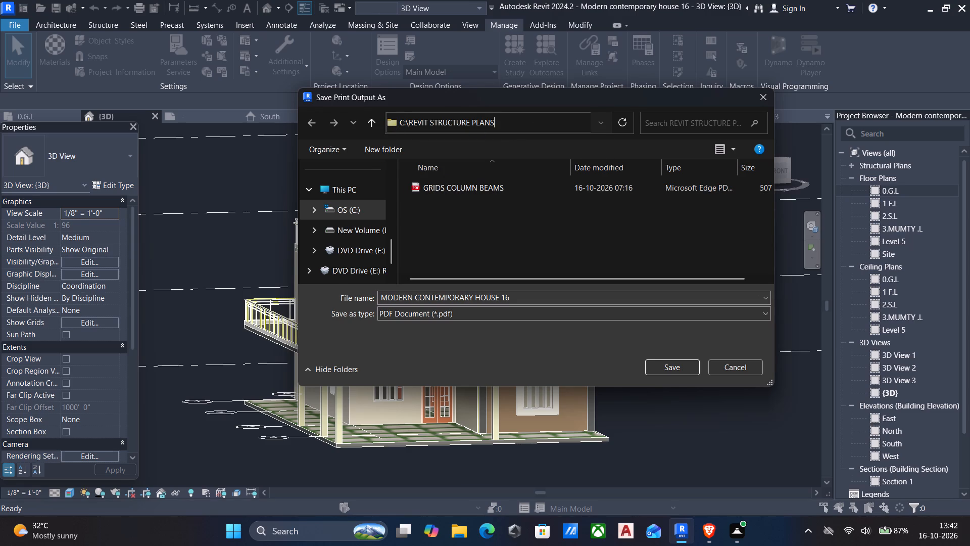
click(600, 124)
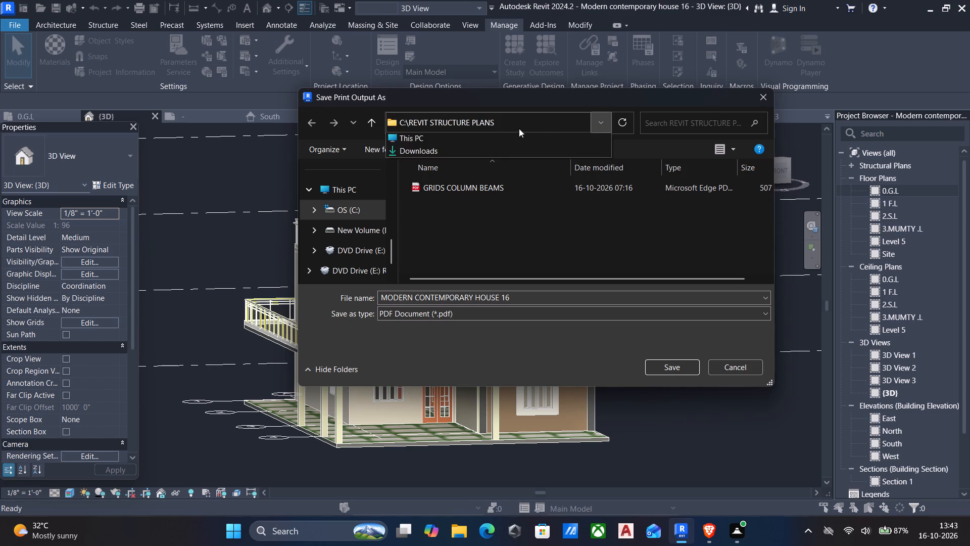
click(412, 151)
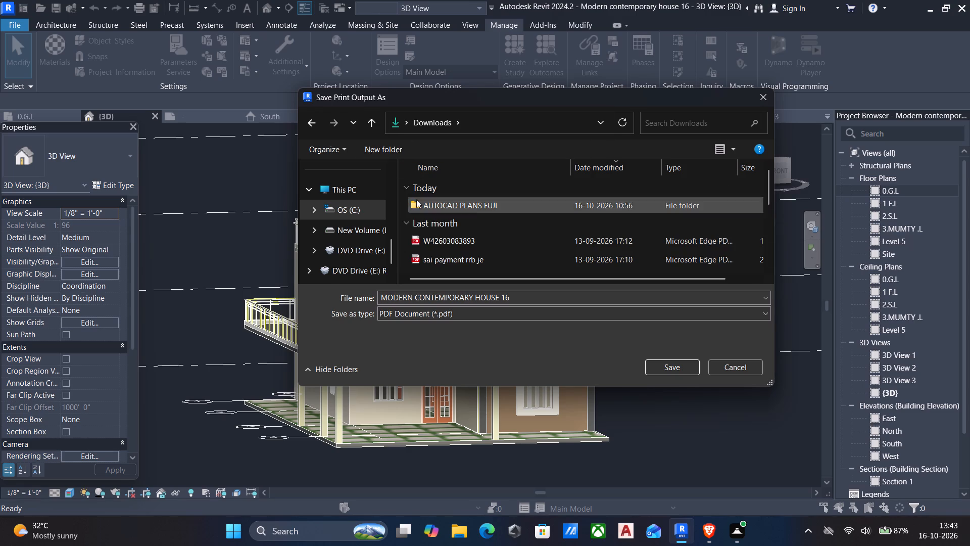
scroll(444, 229, down, 1)
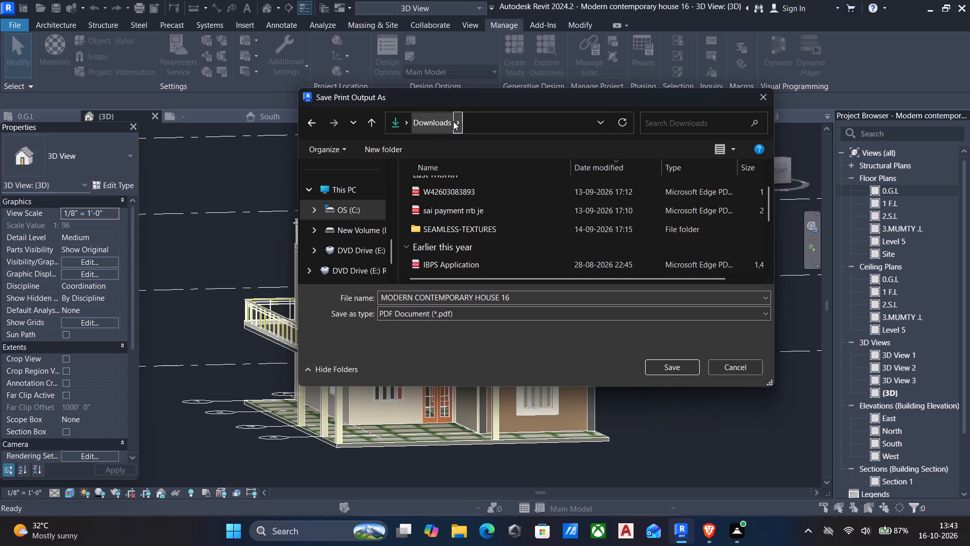
click(453, 121)
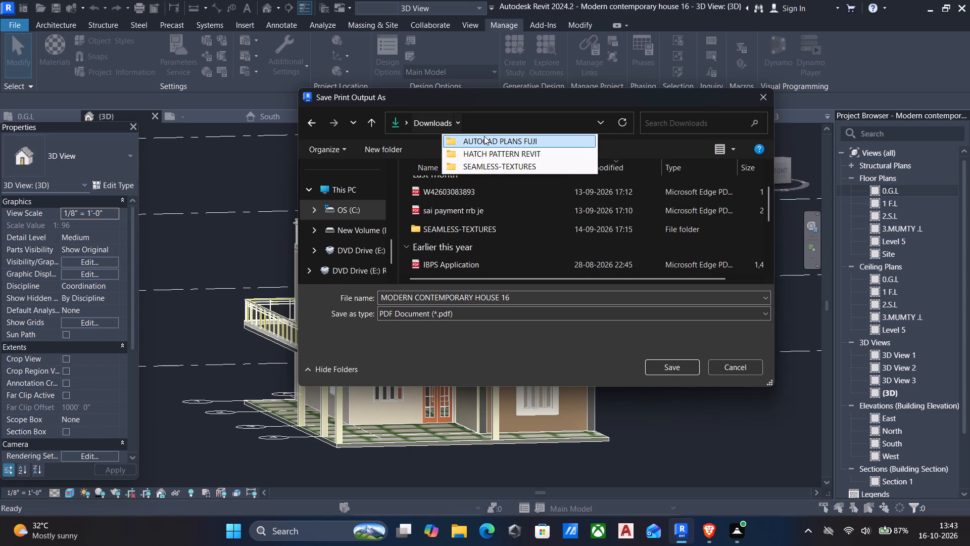
click(604, 119)
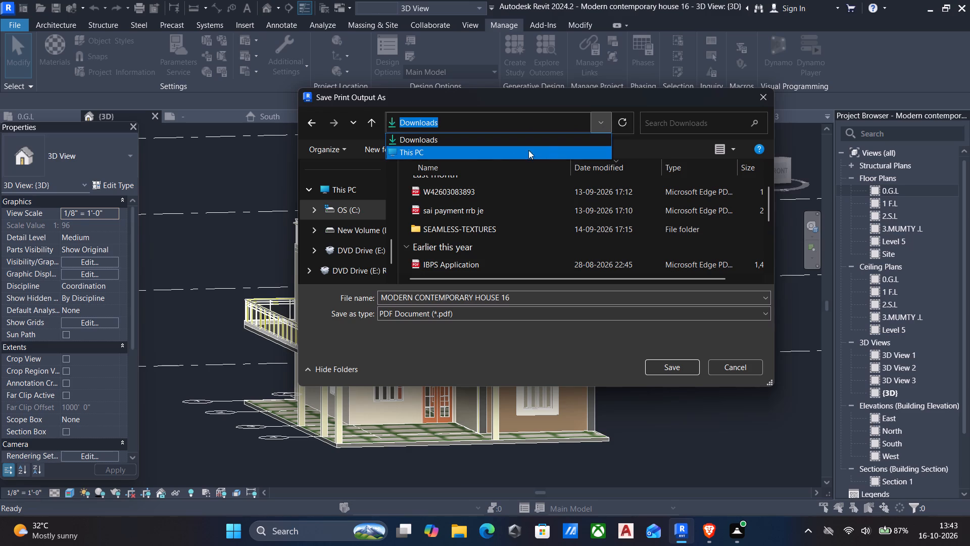
click(483, 157)
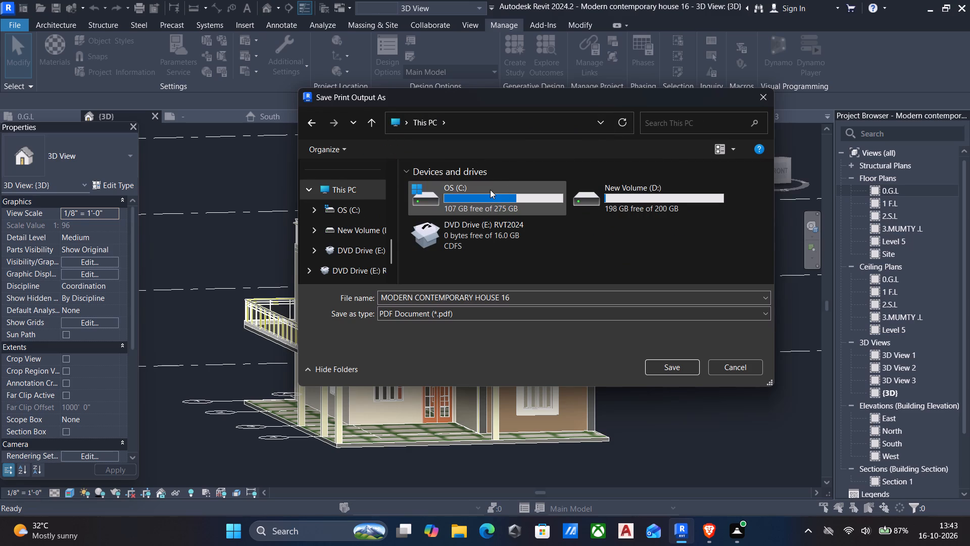
double_click(490, 190)
click(483, 189)
scroll(473, 206, down, 2)
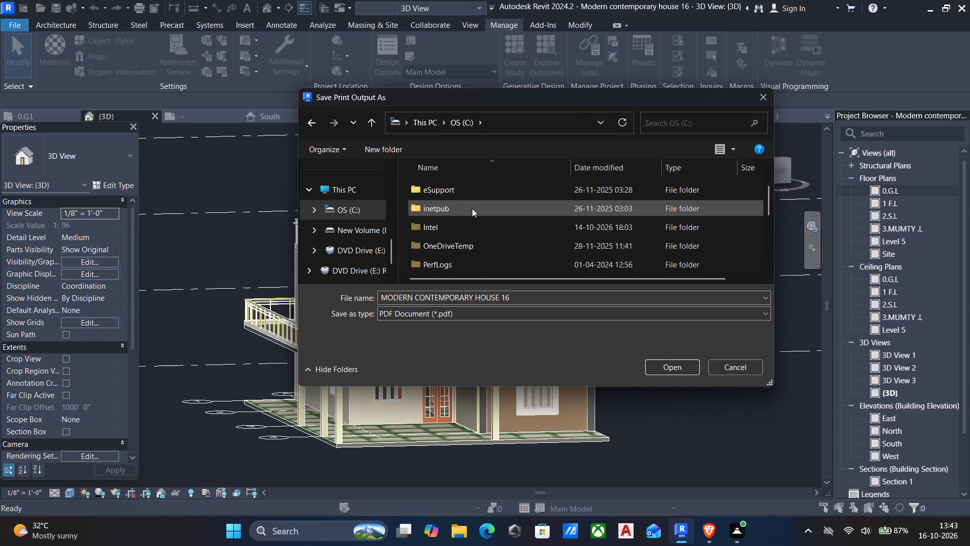
scroll(472, 208, down, 2)
double_click(430, 214)
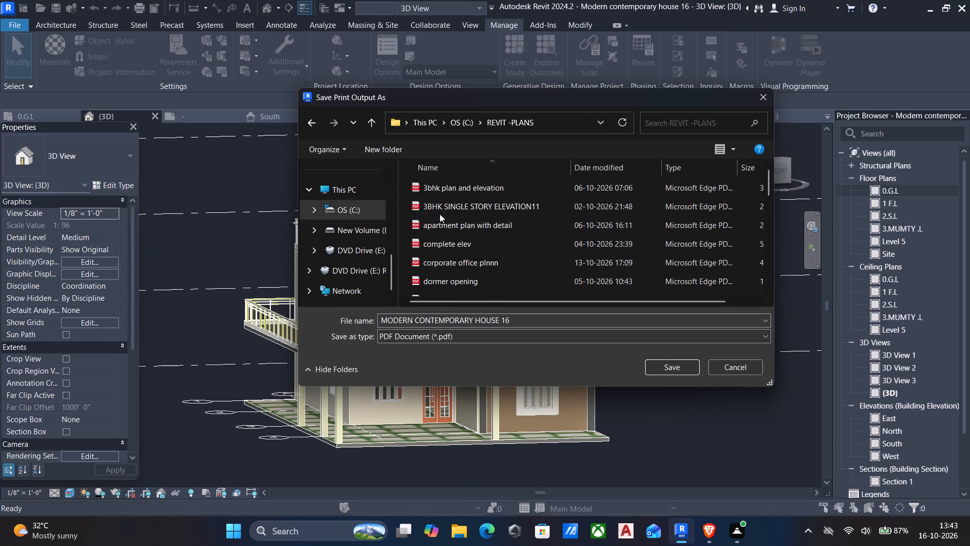
click(690, 367)
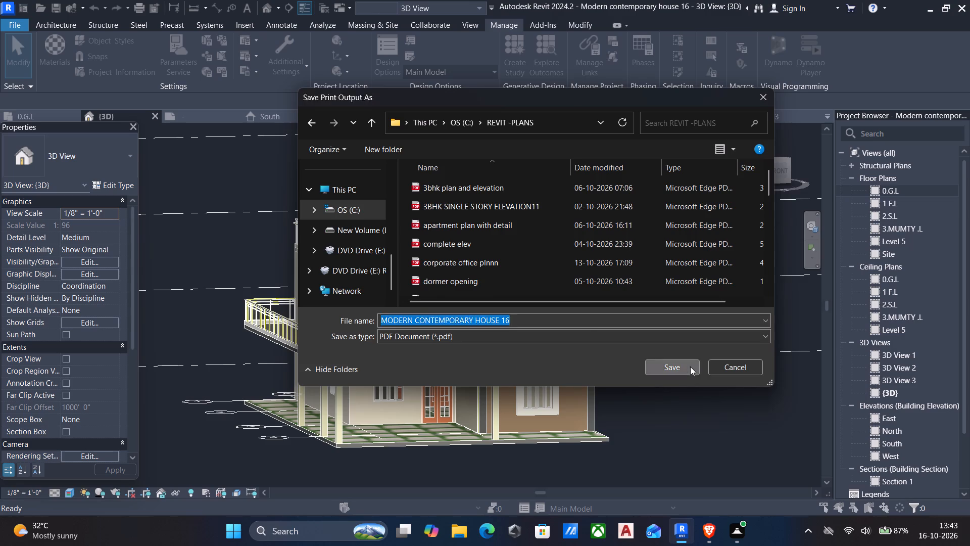